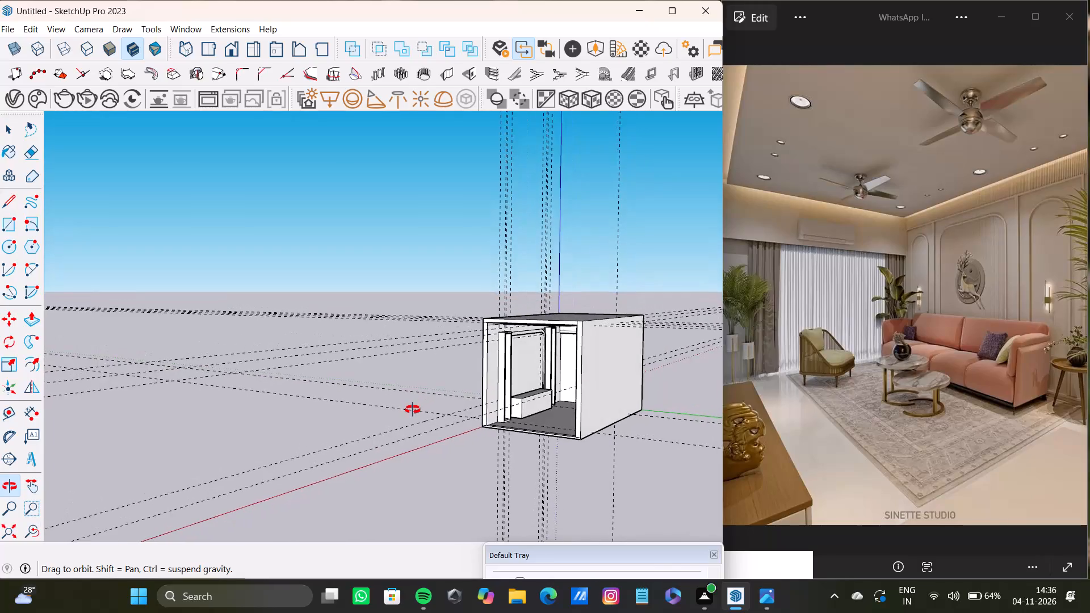
Select the front face and the curved outer corner face of the rounded frame on the wall behind the bench.
scroll(453, 379, "up", 12)
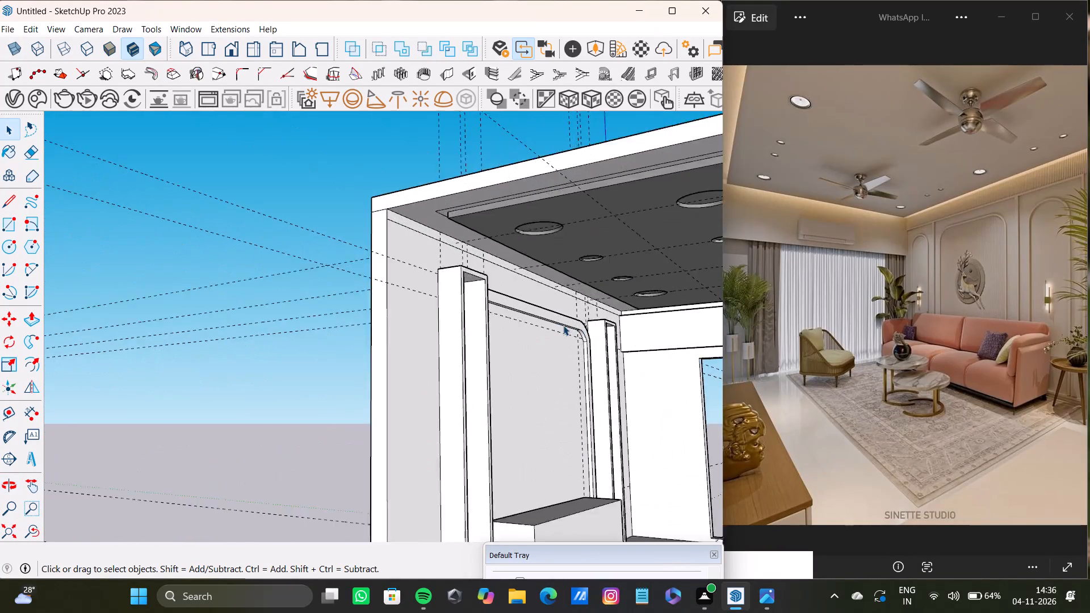
scroll(563, 325, "up", 5)
middle_click_drag(493, 321, 452, 333)
scroll(453, 302, "up", 6)
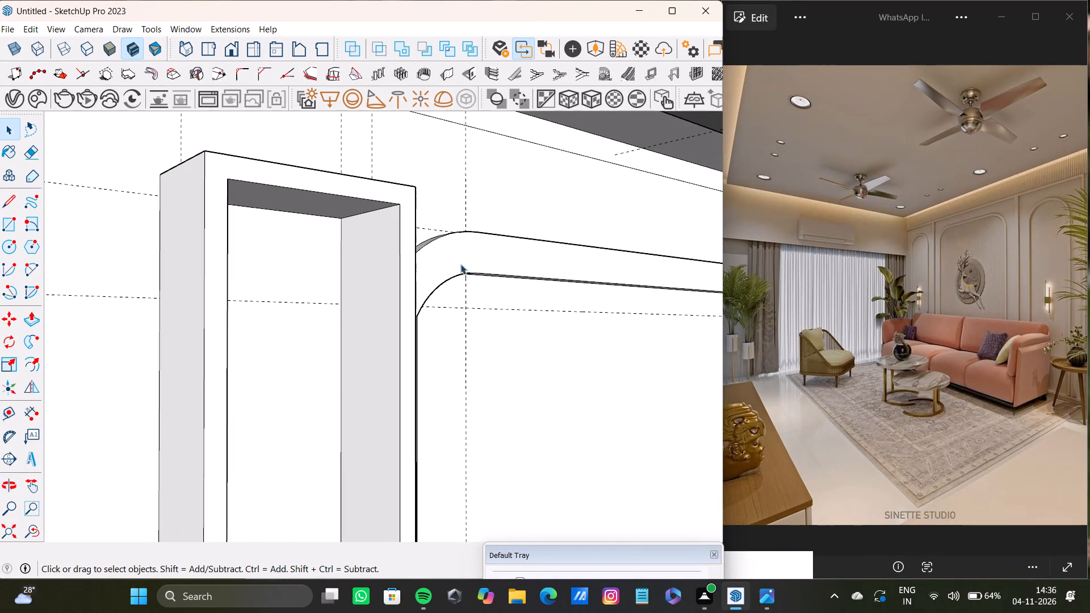
double_click(461, 259)
middle_click_drag(466, 258, 453, 341)
scroll(445, 280, "up", 2)
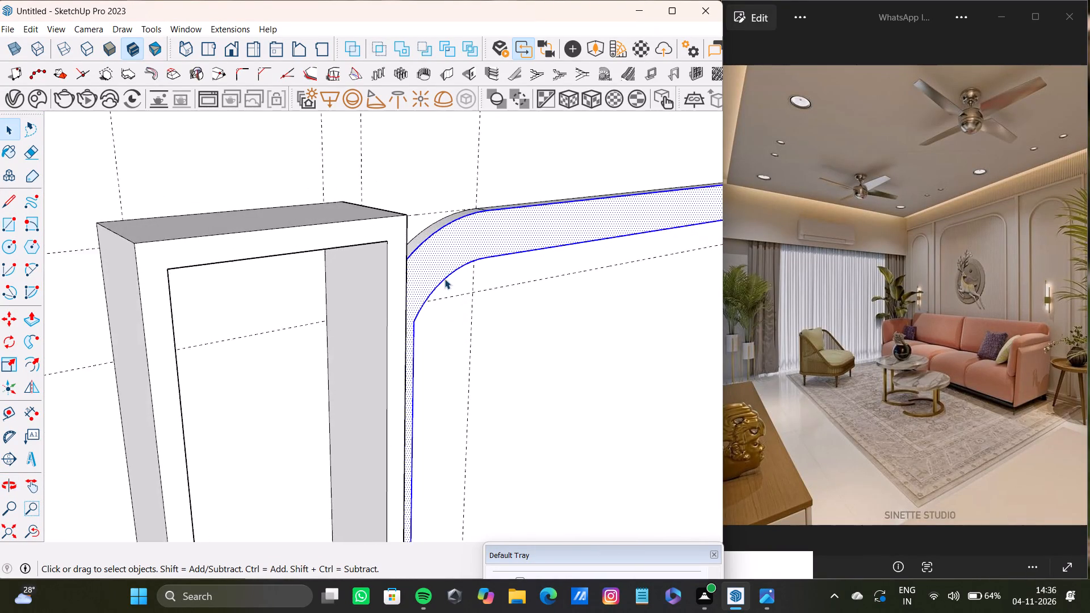
scroll(445, 279, "up", 4)
double_click(426, 208, "shift")
scroll(456, 227, "down", 4, "shift")
middle_click_drag(464, 235, 399, 316, "shift")
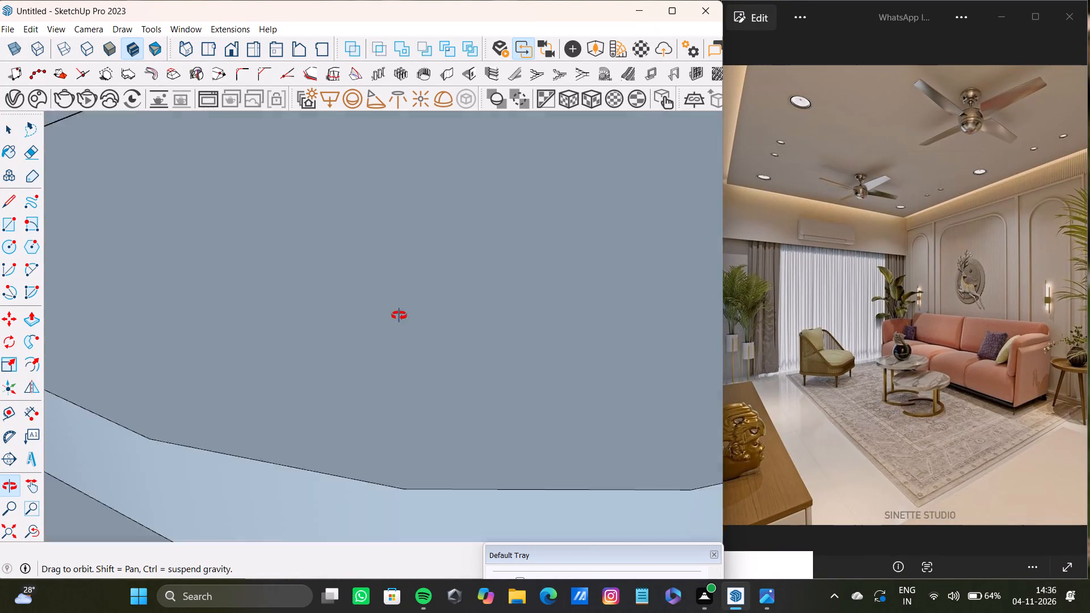
middle_click_drag(399, 316, 403, 313, "shift")
Add the straight top face of the rounded wall frame to the selection.
left_click_drag(12, 530, 18, 526)
middle_click_drag(435, 238, 644, 210)
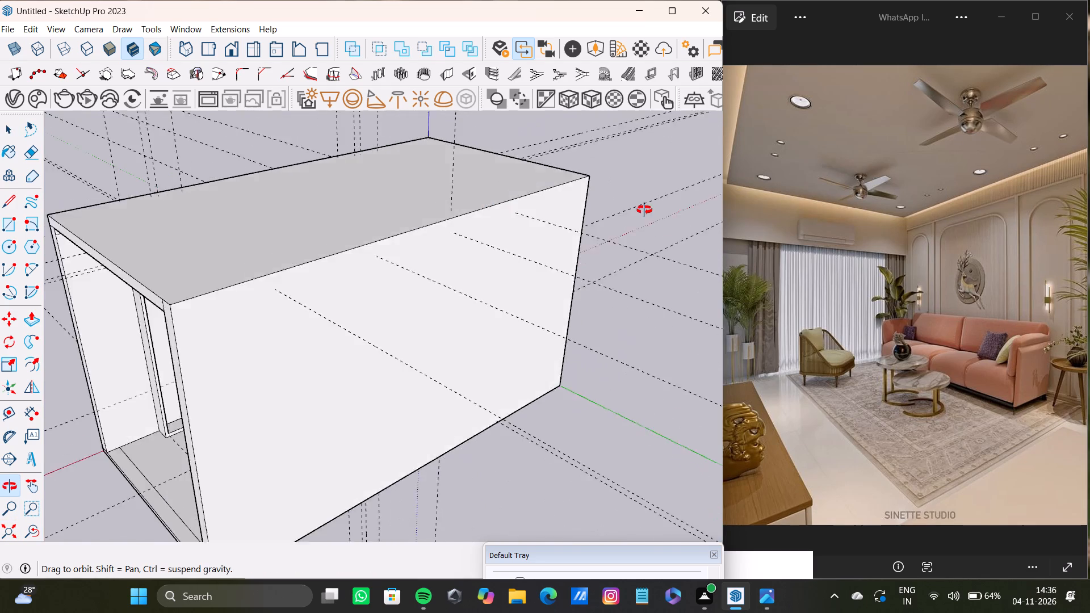
middle_click_drag(644, 210, 645, 210)
scroll(22, 387, "up", 4)
middle_click_drag(121, 417, 259, 350, "shift")
scroll(289, 334, "up", 8)
middle_click_drag(257, 161, 325, 308, "shift")
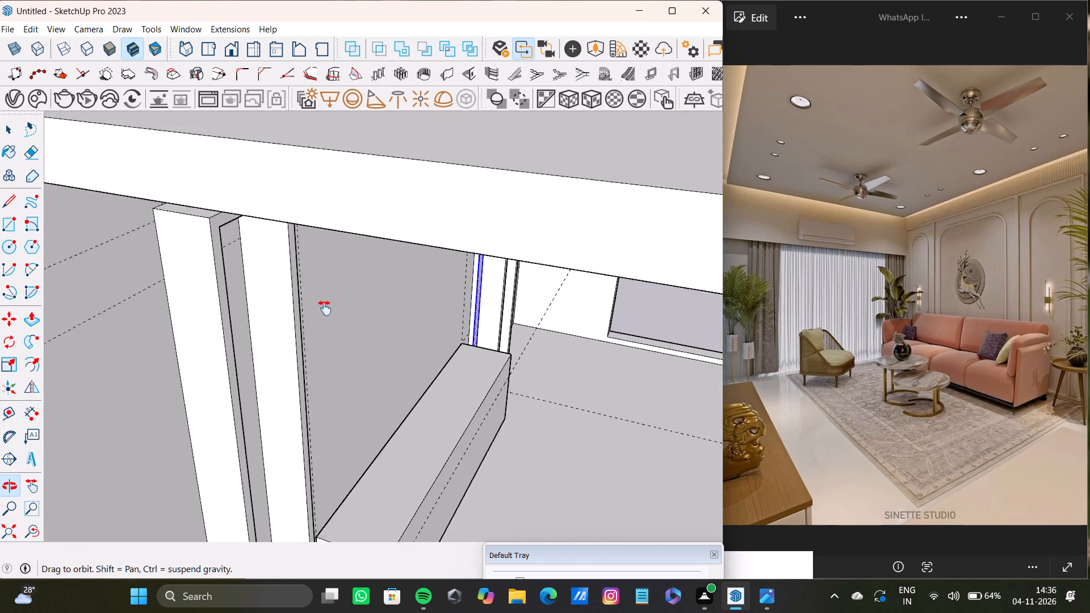
middle_click_drag(325, 308, 297, 234, "shift")
scroll(292, 263, "up", 14)
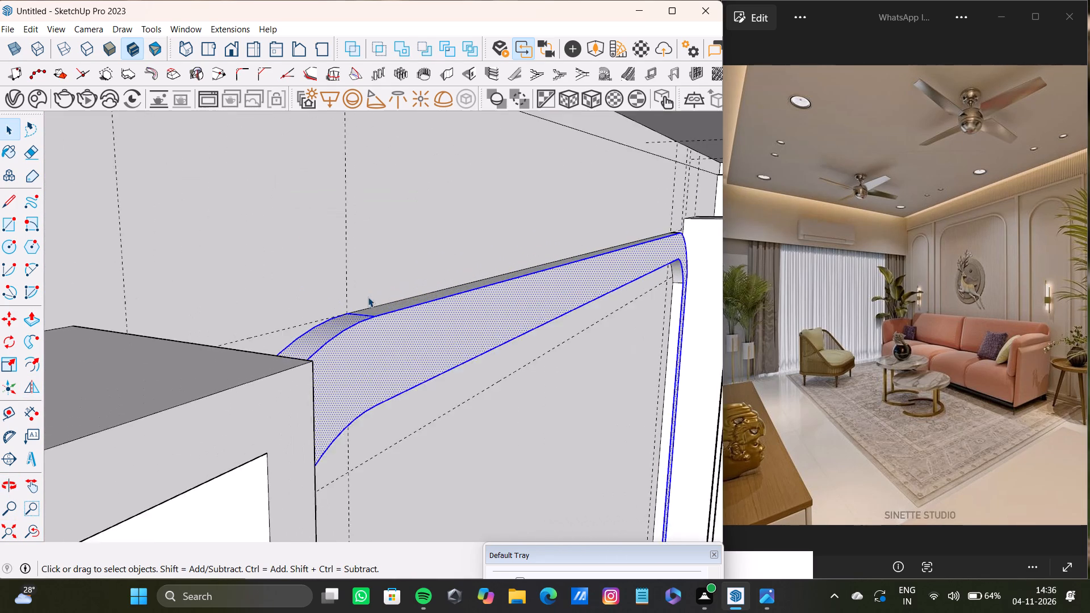
scroll(368, 297, "up", 4)
double_click(399, 314, "shift")
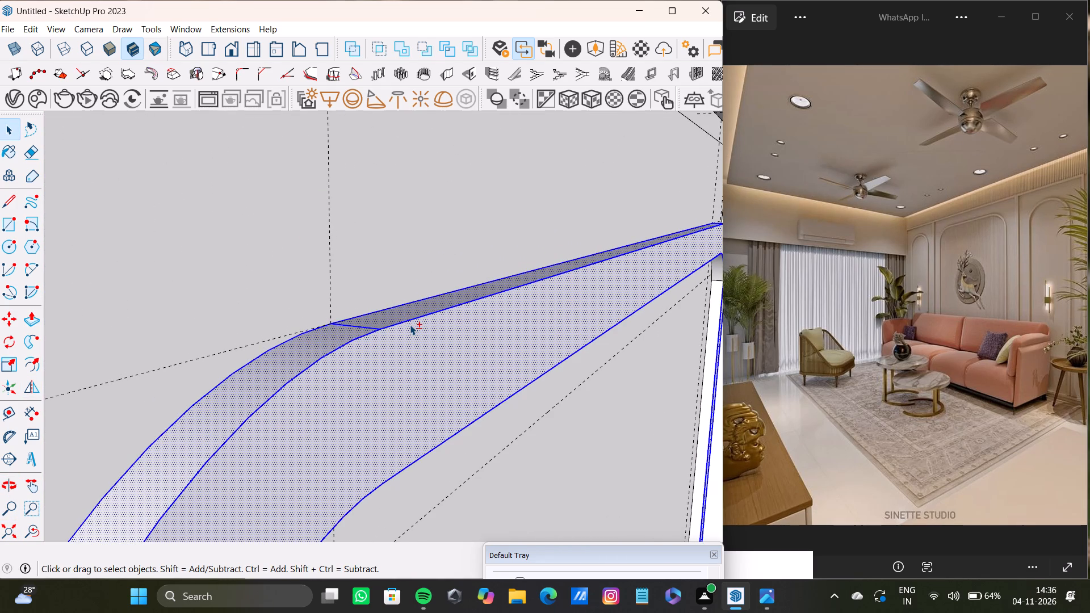
Add the rounded frame's straight underside and both curved inner corner faces to the selection.
scroll(419, 339, "down", 9, "shift")
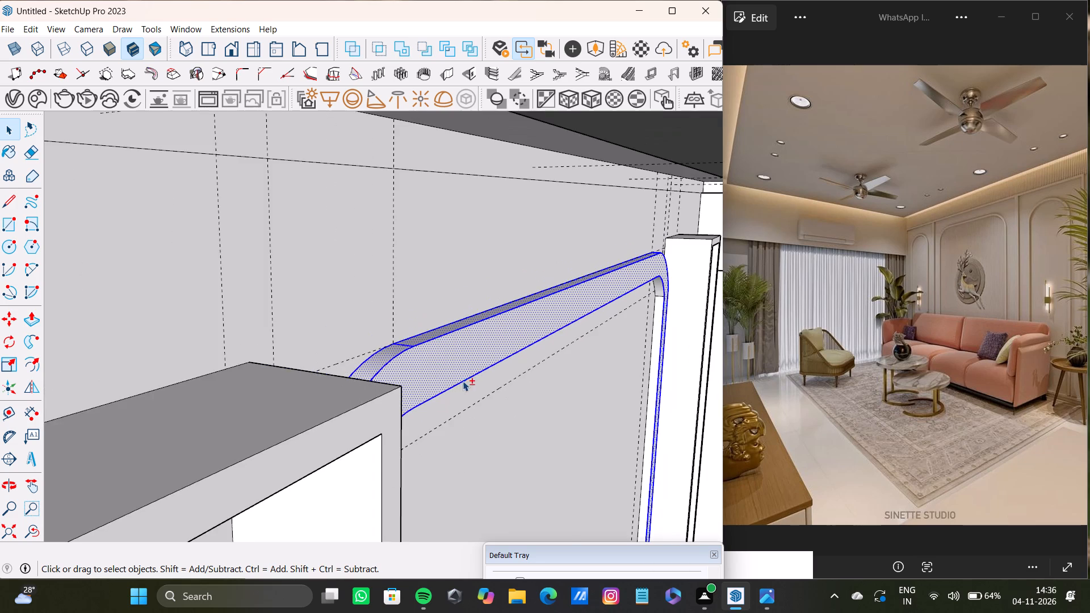
middle_click_drag(463, 381, 359, 236, "shift")
scroll(413, 334, "down", 4, "shift")
middle_click_drag(413, 377, 368, 213, "shift")
scroll(391, 339, "down", 11, "shift")
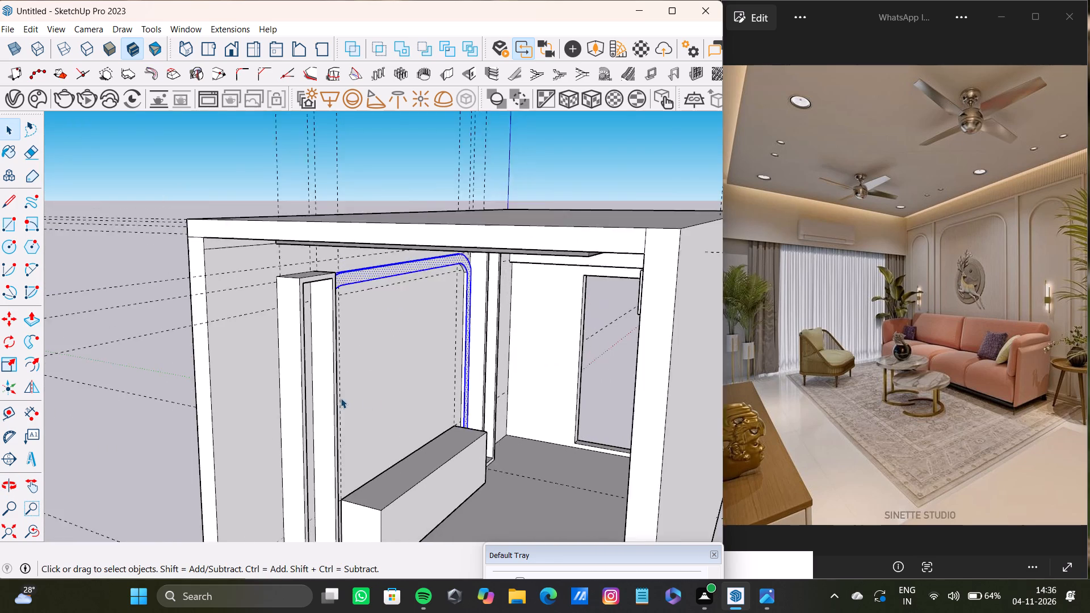
middle_click_drag(341, 398, 267, 282)
scroll(319, 324, "up", 4)
middle_click_drag(388, 344, 388, 366)
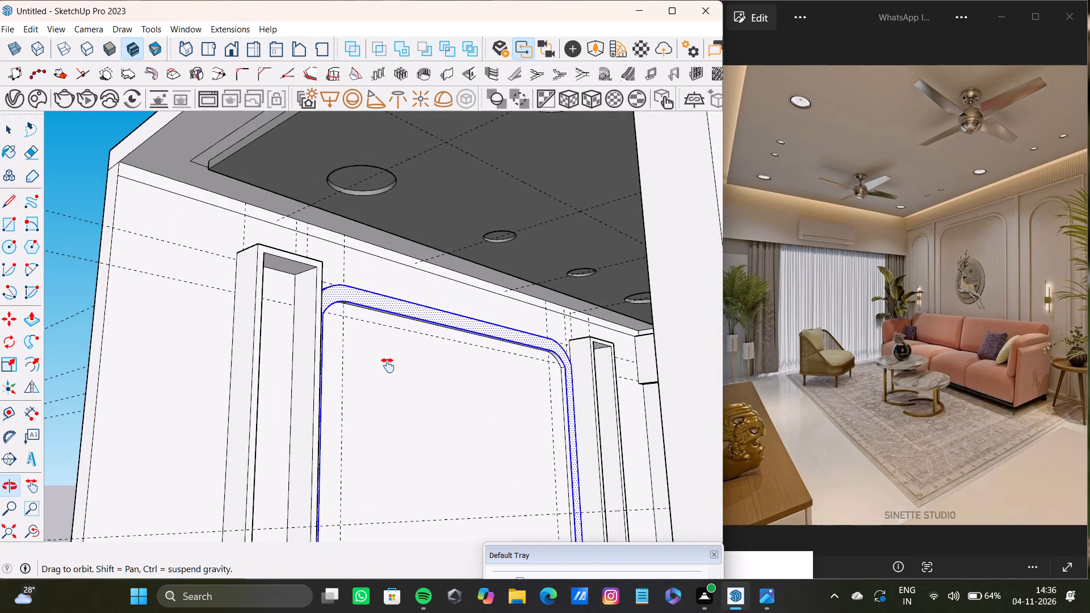
middle_click_drag(388, 366, 388, 261)
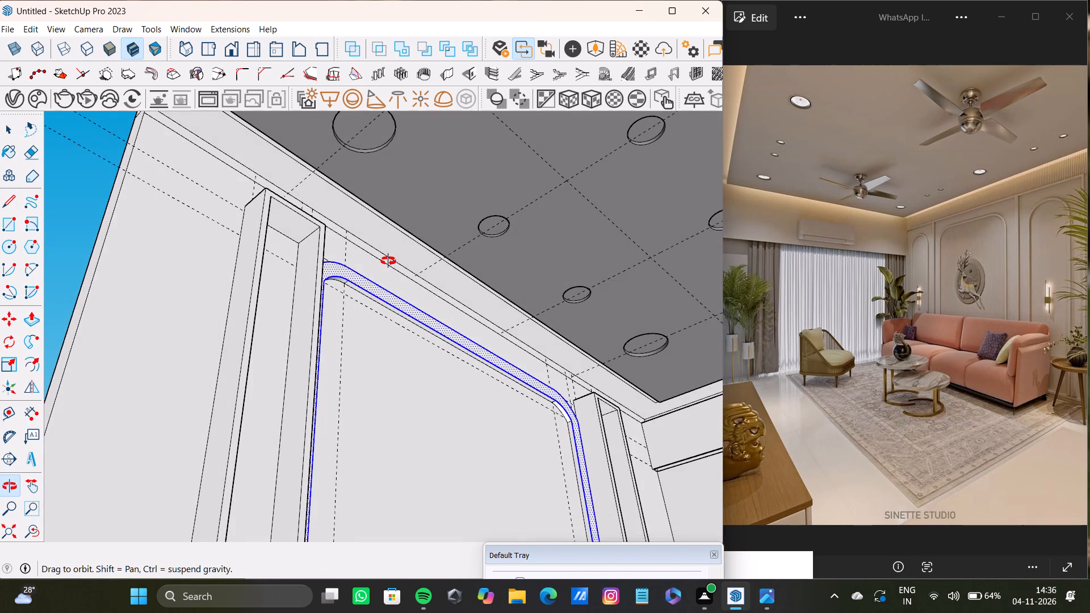
middle_click_drag(388, 261, 378, 243)
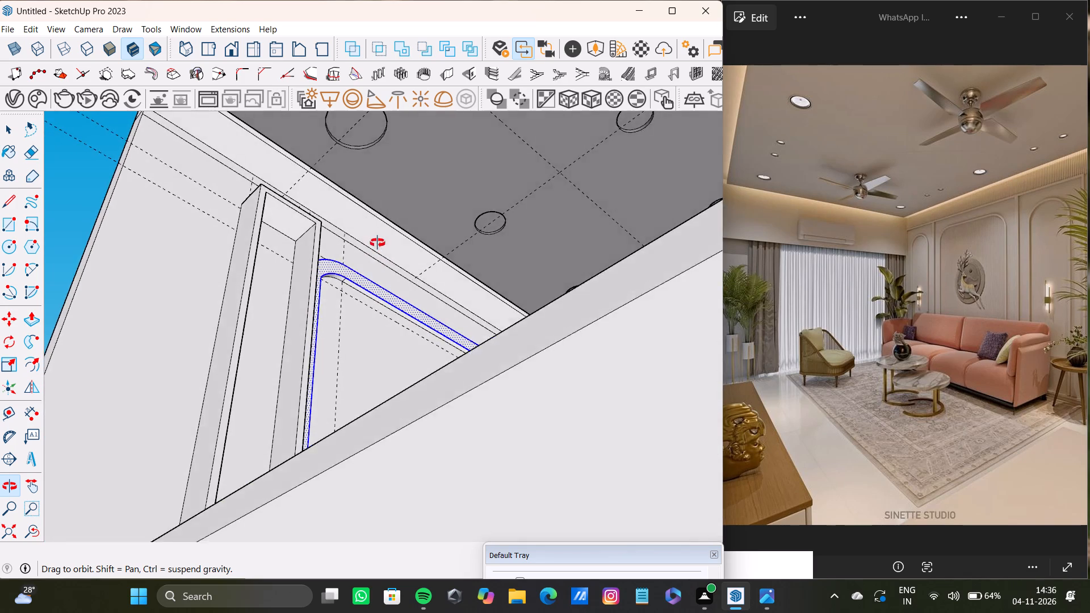
middle_click_drag(378, 243, 387, 282)
scroll(346, 332, "up", 13)
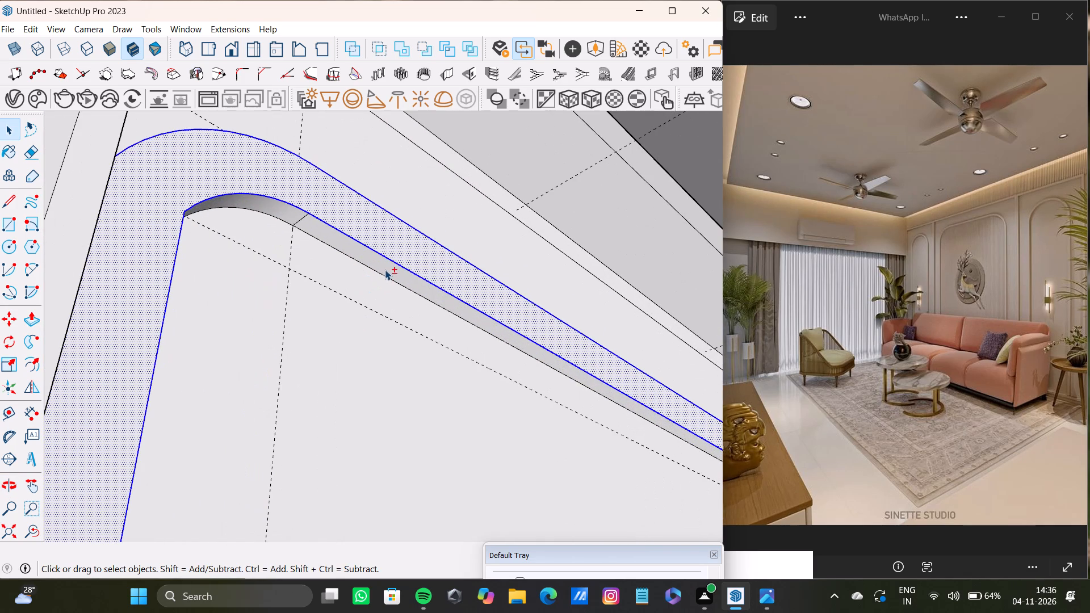
double_click(385, 270, "shift")
double_click(268, 205, "shift")
scroll(410, 314, "down", 3, "shift")
middle_click_drag(416, 333, 278, 317, "shift")
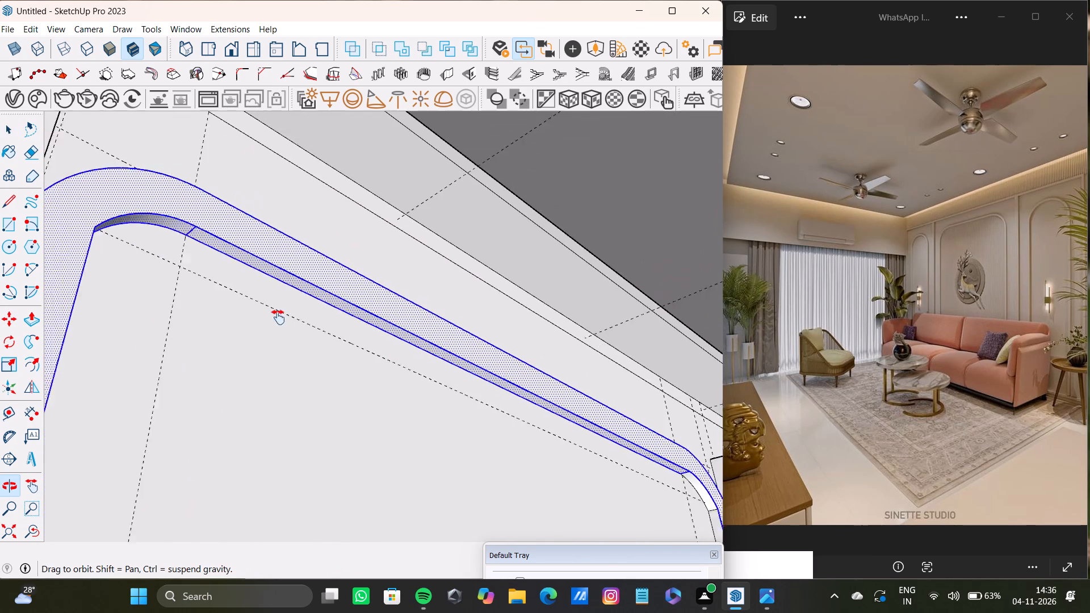
middle_click_drag(278, 317, 244, 255, "shift")
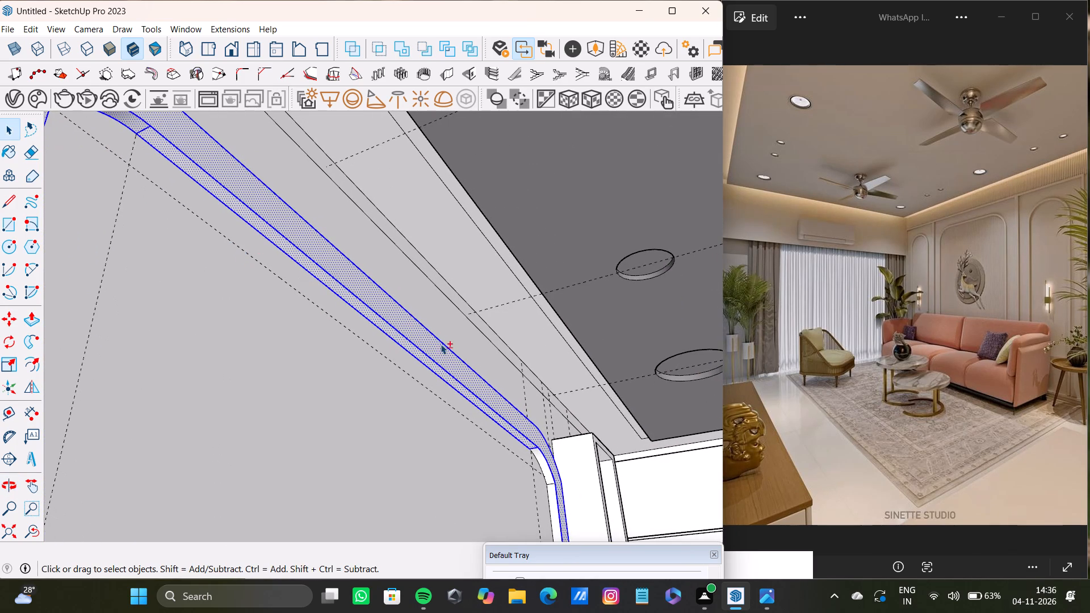
scroll(597, 476, "up", 3, "shift")
double_click(528, 460, "shift")
double_click(540, 498, "shift")
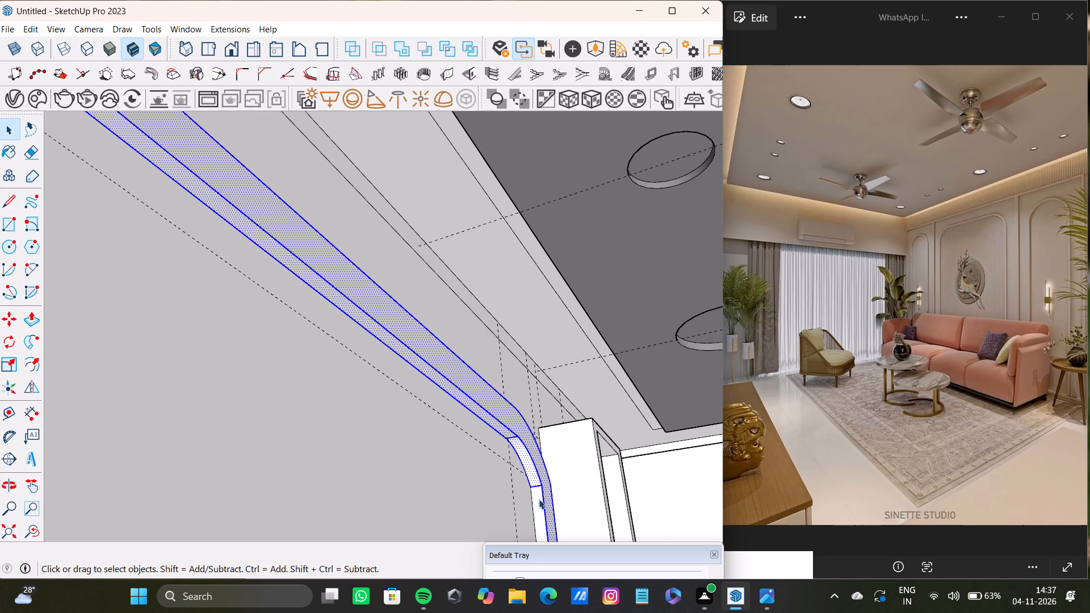
Examine the rounded frame, its lower end beside the bench and the surrounding room from several angles.
scroll(228, 395, "down", 14)
scroll(211, 314, "down", 20)
scroll(211, 314, "down", 6)
middle_click_drag(239, 391, 355, 403, "shift")
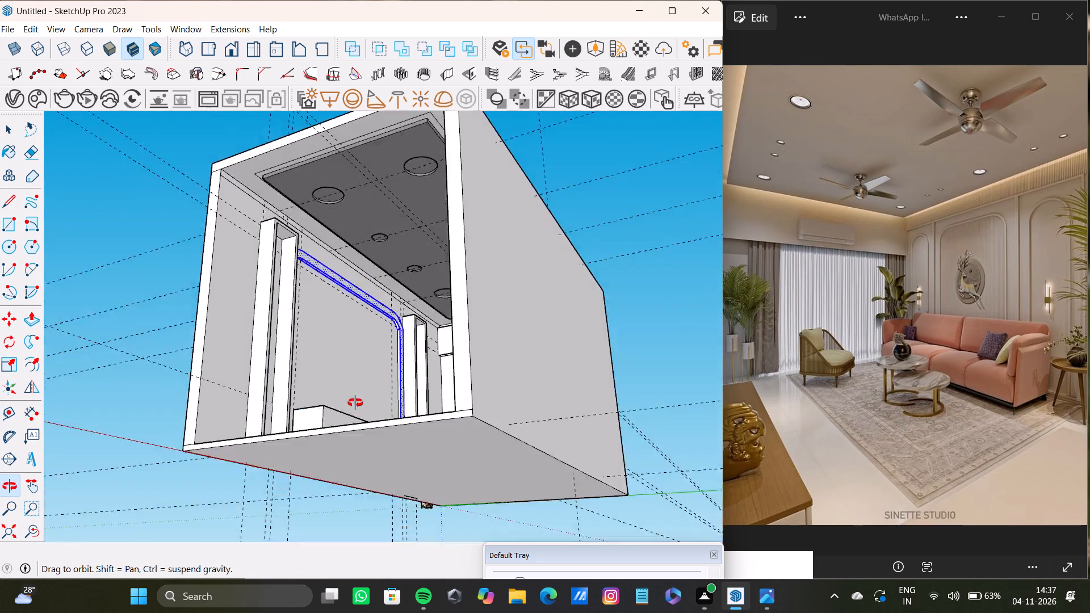
middle_click_drag(355, 403, 467, 471, "shift")
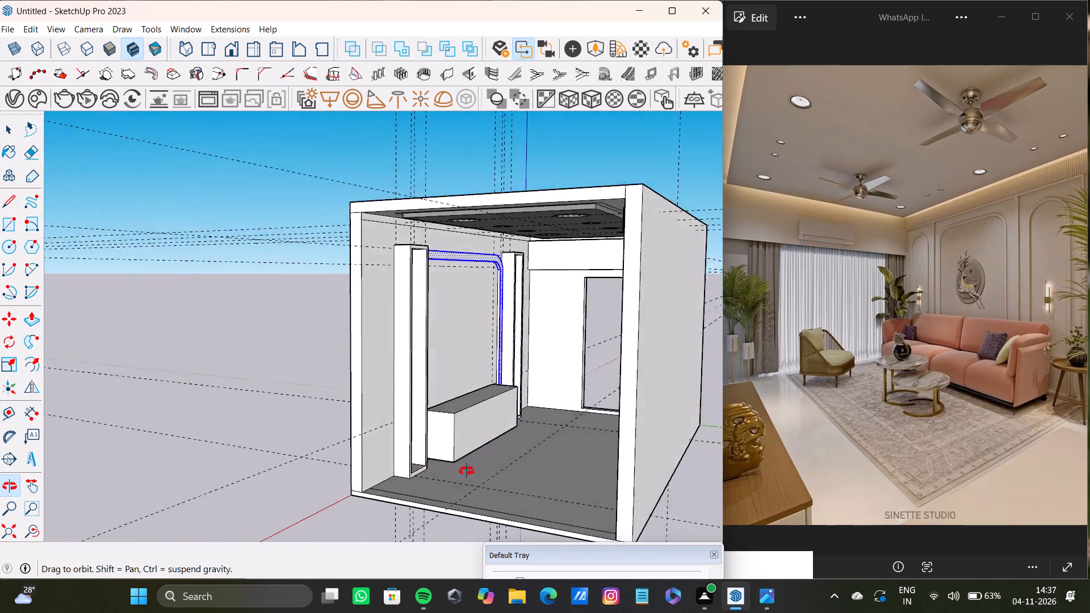
middle_click_drag(467, 471, 409, 457, "shift")
scroll(437, 443, "up", 13)
middle_click_drag(435, 451, 331, 466)
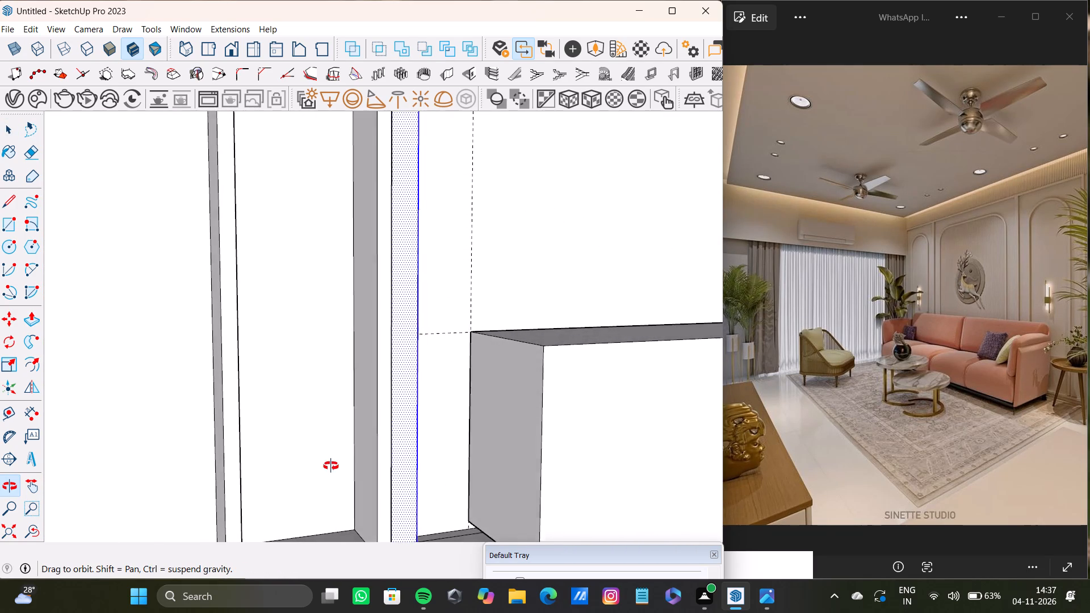
middle_click_drag(331, 466, 521, 494)
scroll(496, 471, "down", 8)
middle_click_drag(425, 422, 316, 443, "shift")
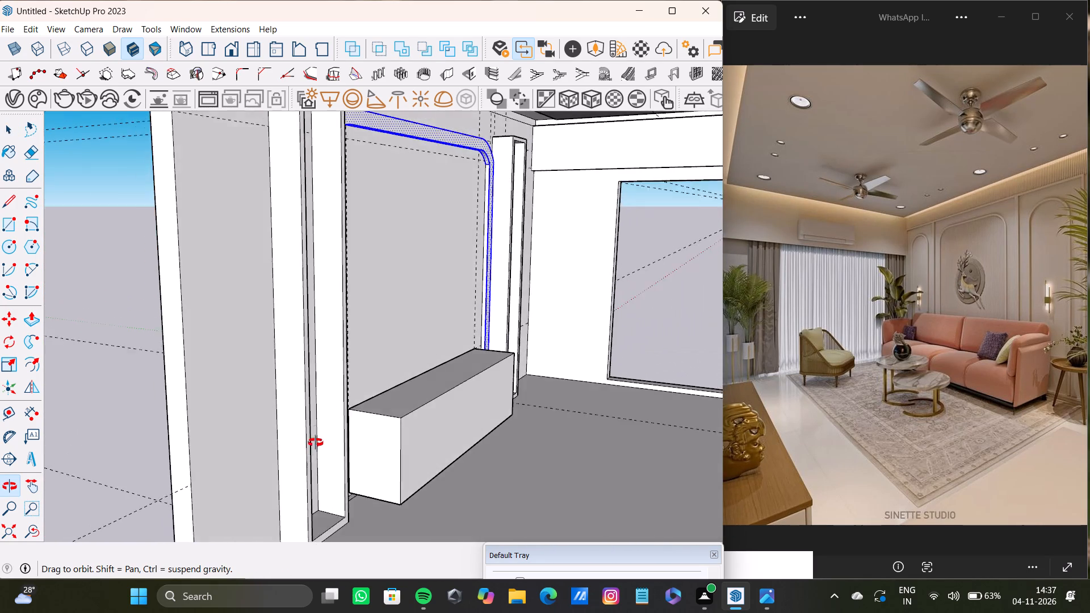
middle_click_drag(316, 443, 313, 435, "shift")
scroll(299, 413, "down", 7)
middle_click_drag(299, 410, 333, 371)
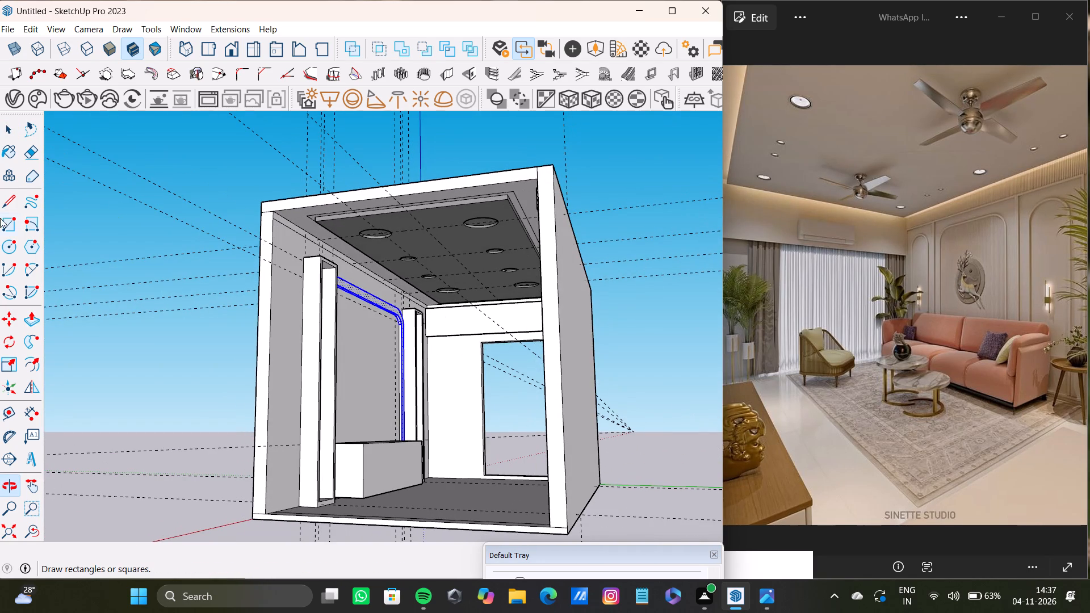
Sample the ceiling panel's grey Color M04 and paint the selected faces and the vertical inner face of the rounded frame with it.
left_click(6, 151)
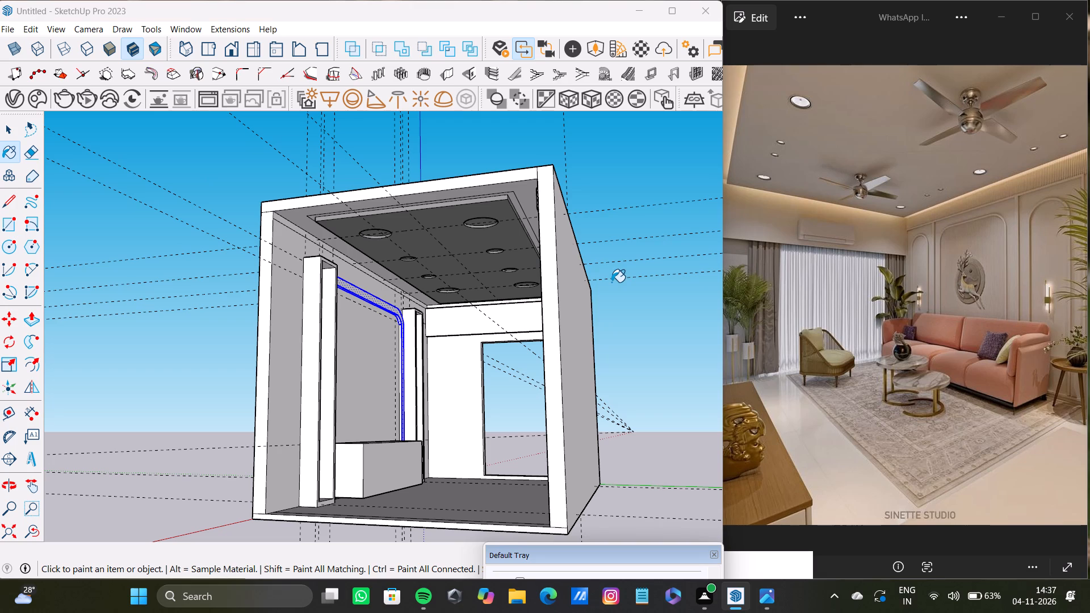
left_click_drag(680, 548, 768, 135)
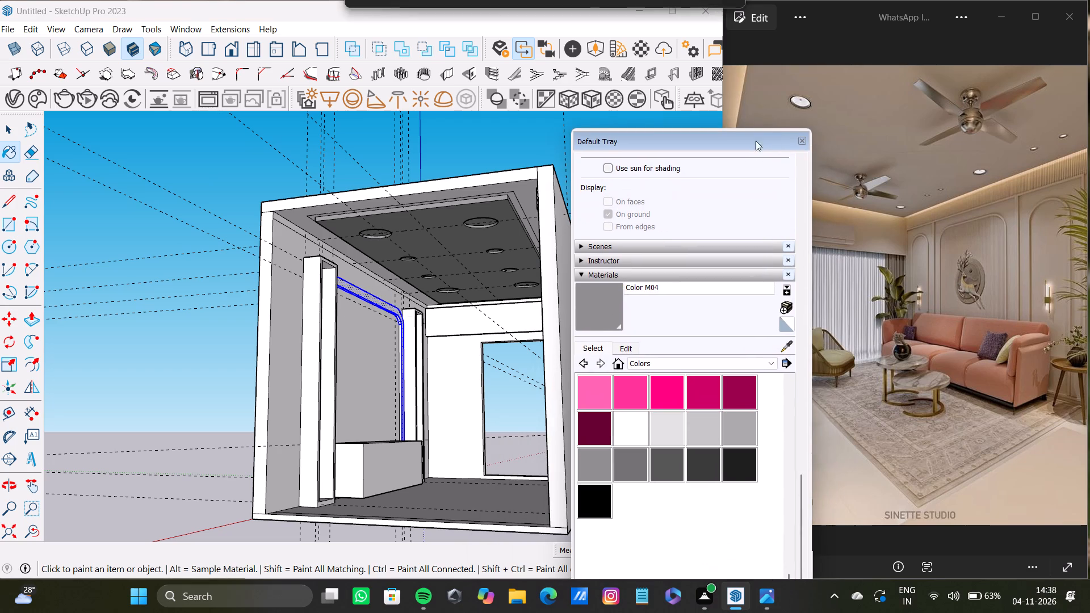
left_click(789, 343)
left_click(421, 225)
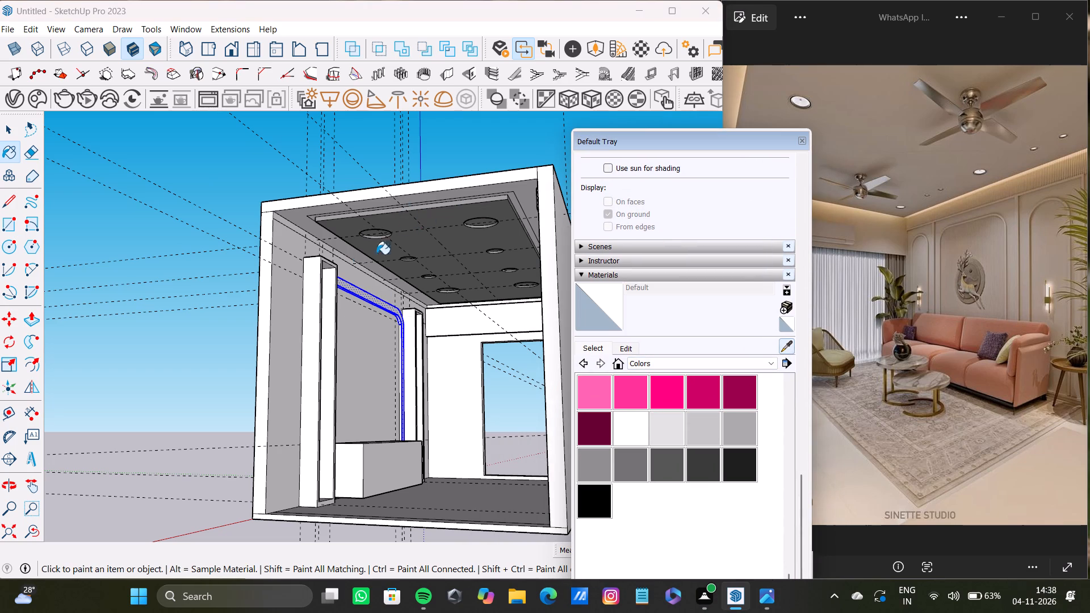
scroll(355, 286, "up", 12)
left_click(352, 284)
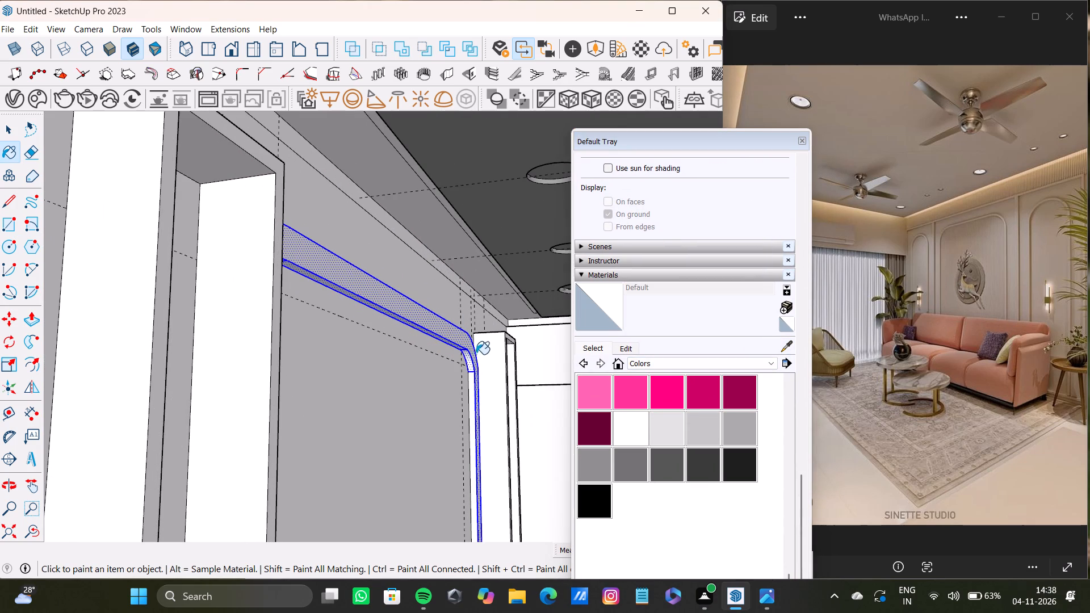
left_click(790, 349)
left_click(514, 220)
left_click(596, 301)
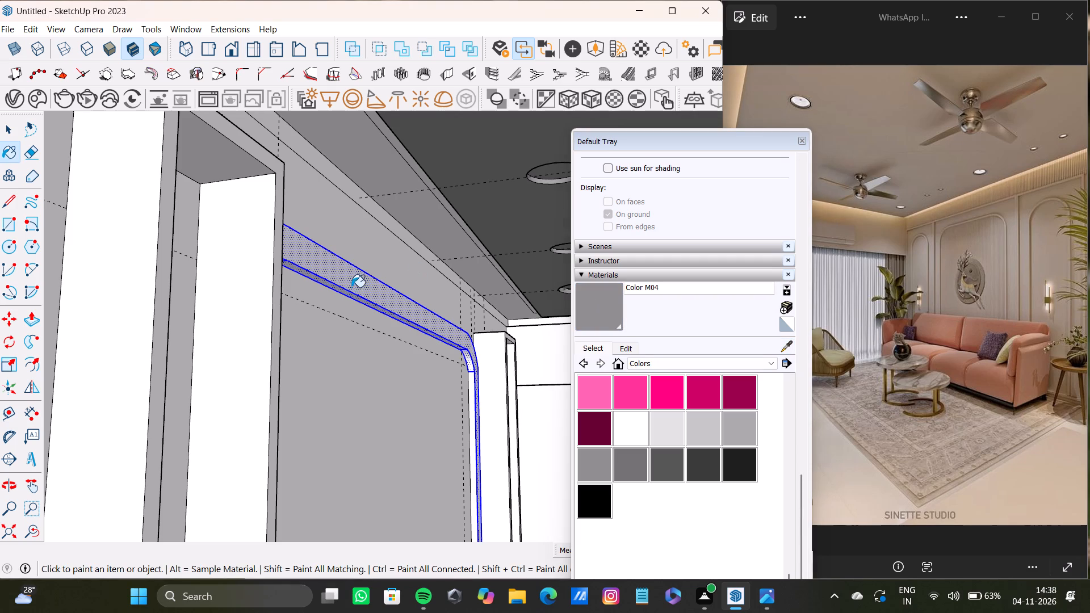
left_click(351, 287)
left_click(472, 389)
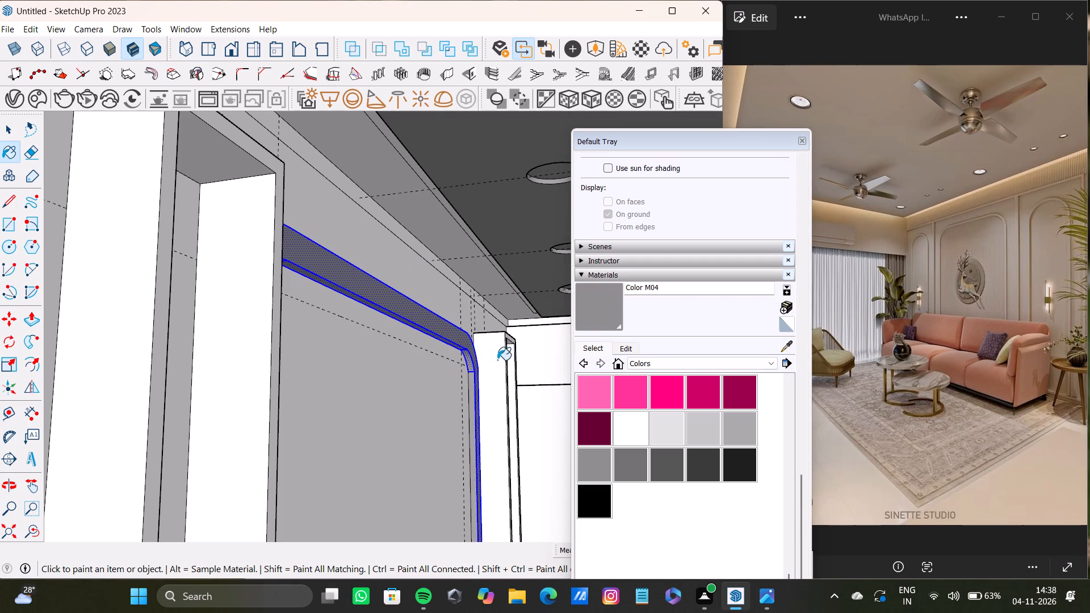
Paint the faces of the far and near hollow wall columns, including the near one's front, with Color M04.
left_click(497, 360)
left_click(514, 360)
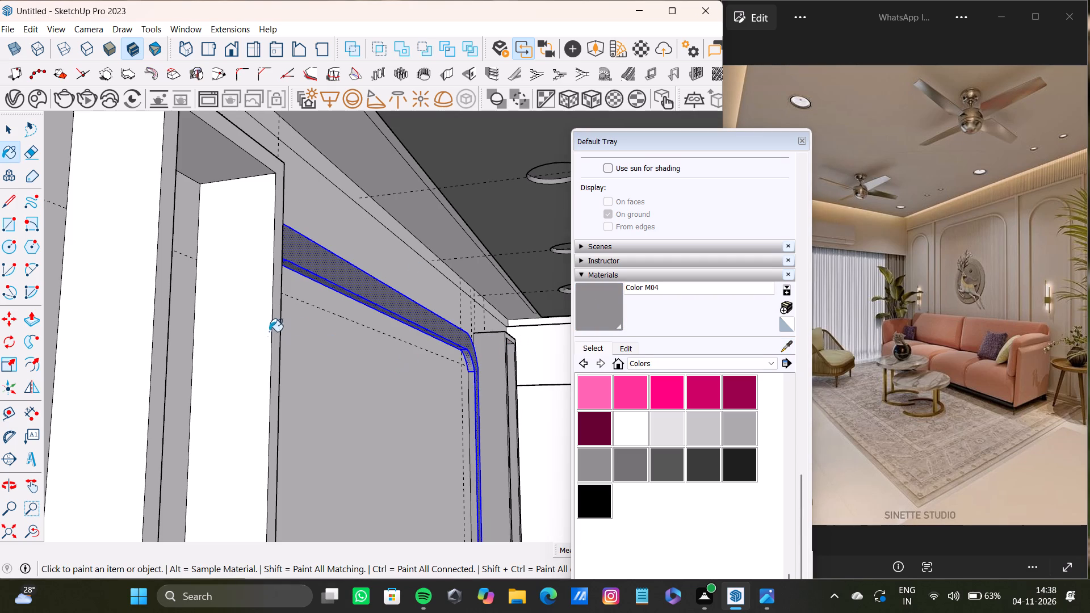
left_click(262, 329)
left_click(118, 337)
middle_click_drag(169, 263, 195, 389)
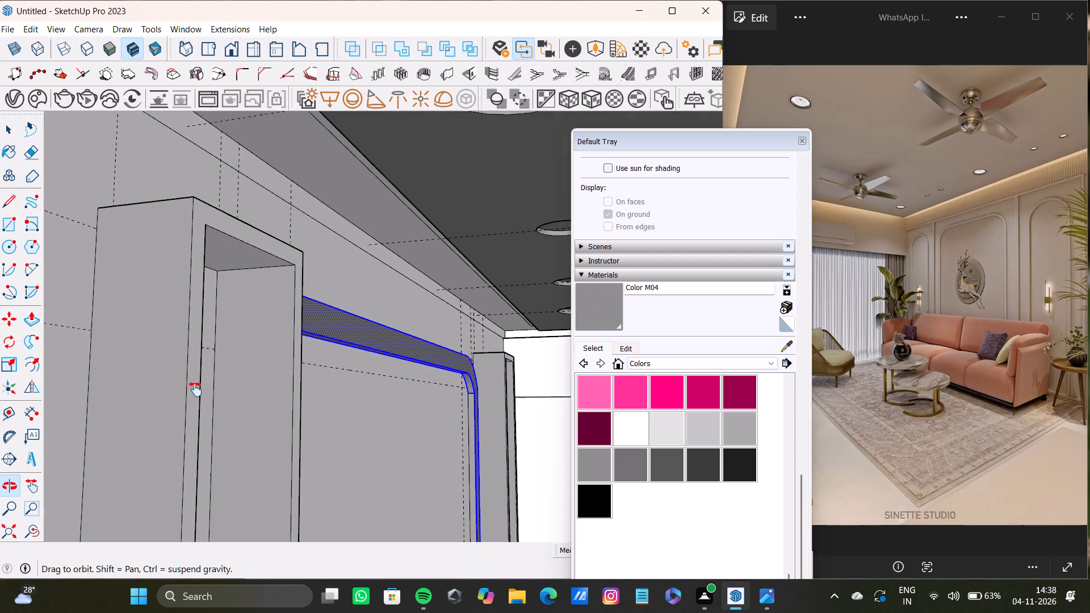
middle_click_drag(195, 389, 171, 342)
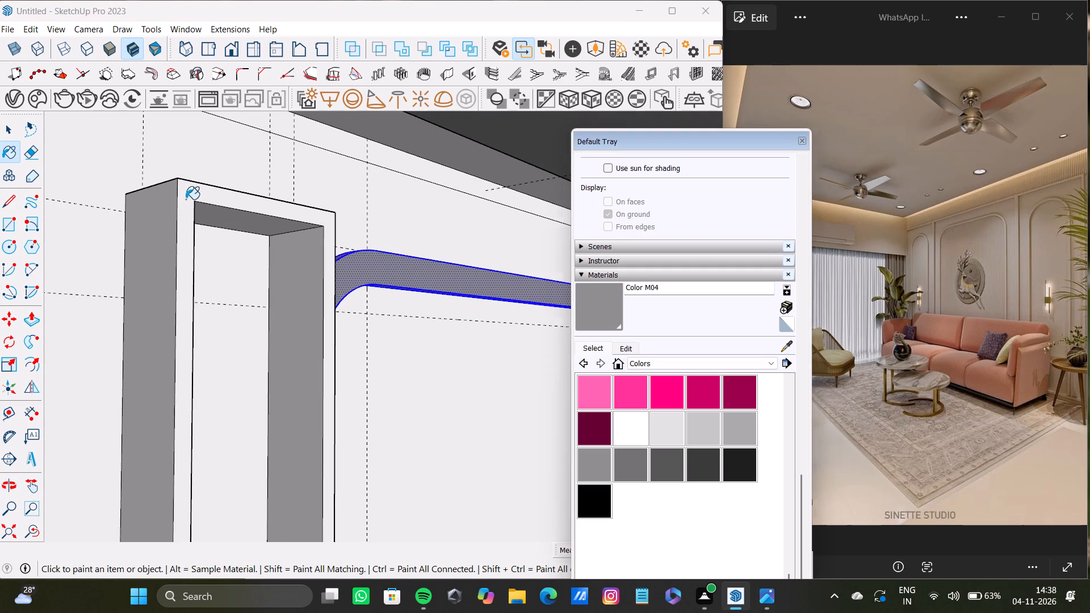
left_click(186, 199)
Paint the recess base of the near wall column and all its matching faces with Color M04.
scroll(229, 295, "down", 8)
middle_click_drag(239, 350, 221, 324)
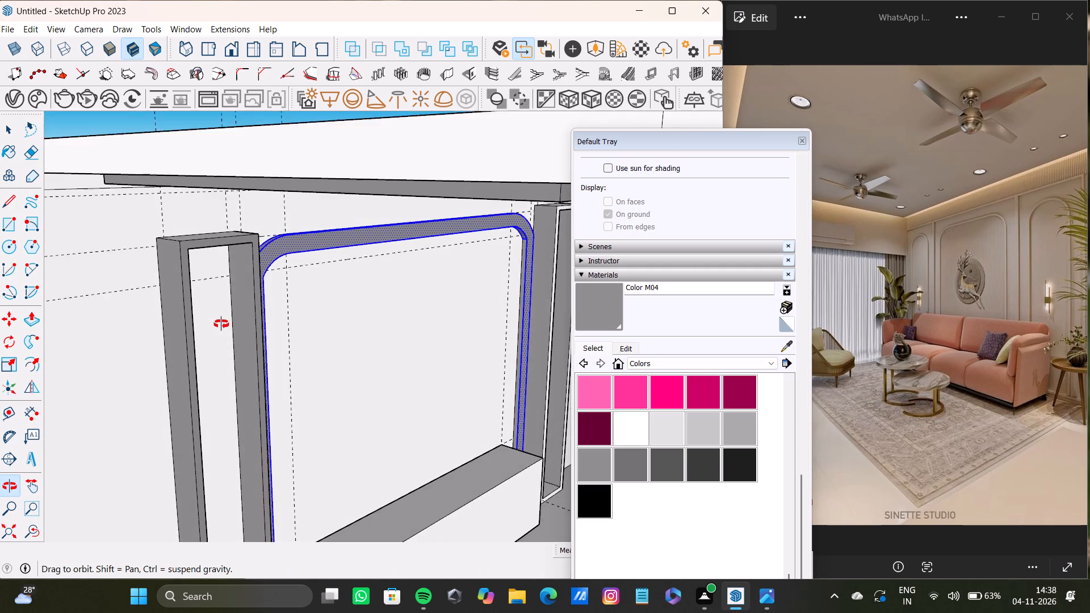
middle_click_drag(221, 324, 222, 220)
scroll(229, 330, "down", 2)
middle_click_drag(226, 378, 220, 364, "shift")
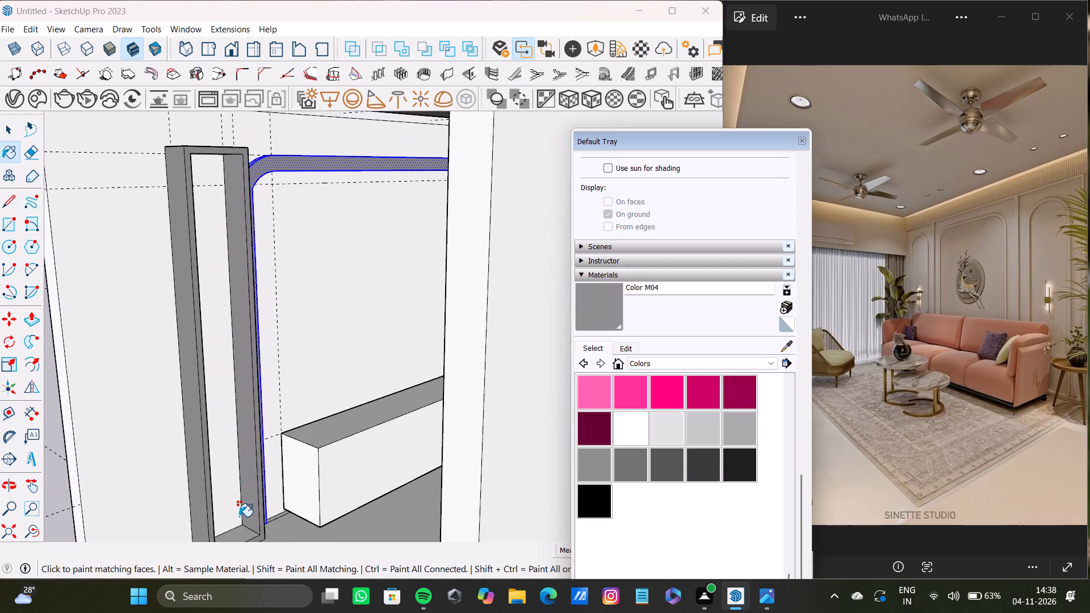
scroll(236, 534, "up", 3)
middle_click_drag(234, 534, 229, 461, "shift")
scroll(228, 483, "up", 3)
left_click(236, 466)
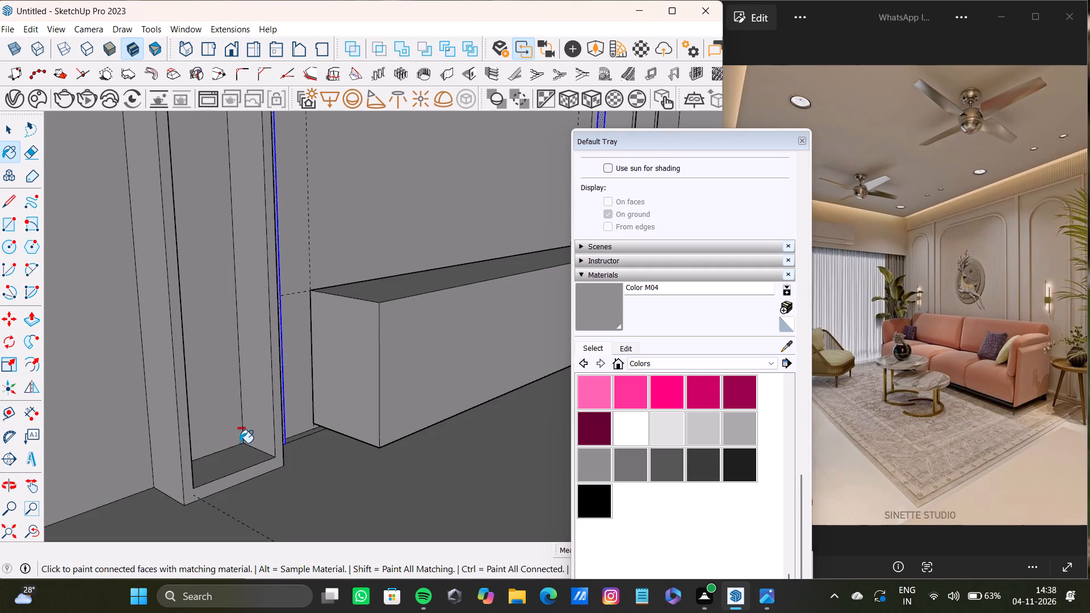
Undo the Color M04 fill of all matching faces, including the repeated attempt on the near wall column's recess base.
key("ctrl+z")
left_click(232, 456)
key("ctrl+z")
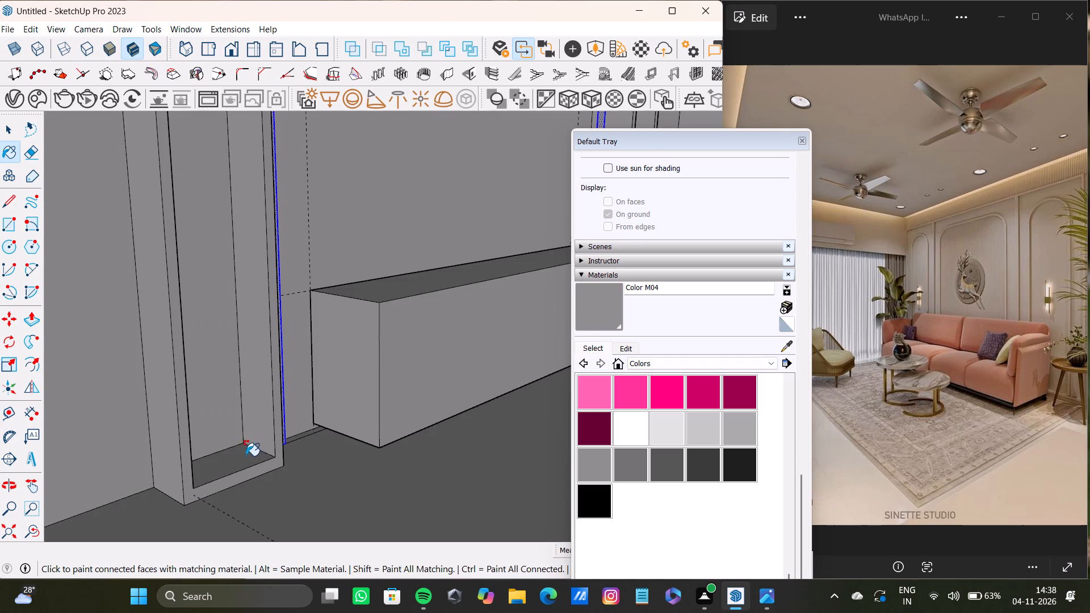
Paint only the recess base of the near hollow wall column with Color M04.
key("space")
left_click(233, 458)
left_click(603, 305)
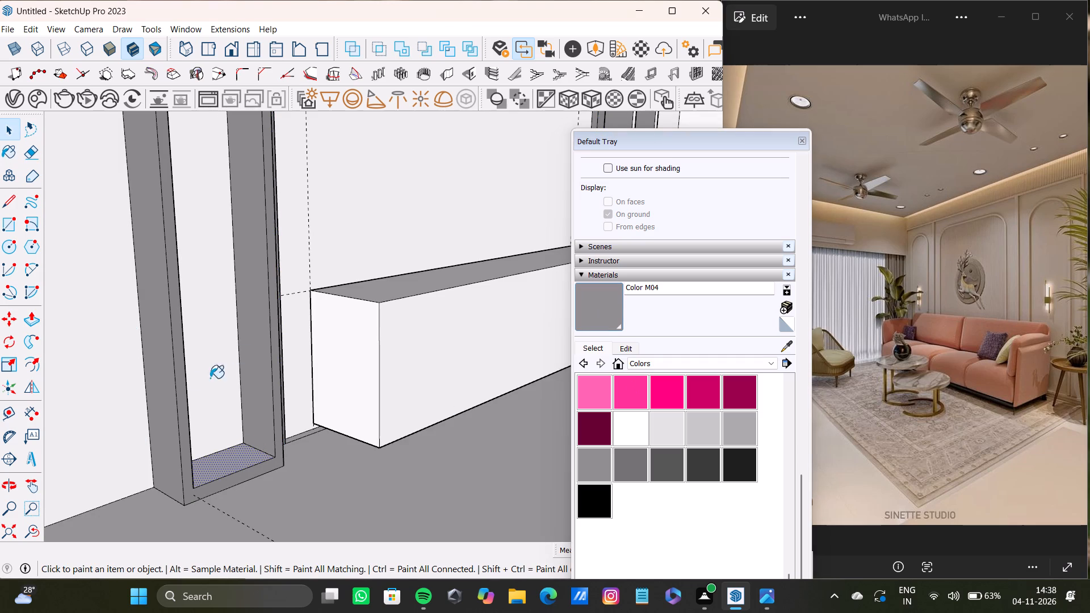
left_click(245, 455)
Select the front frame face of the far hollow wall column and paint it with Color M04.
scroll(252, 443, "down", 13)
key("space")
middle_click_drag(250, 430, 448, 381)
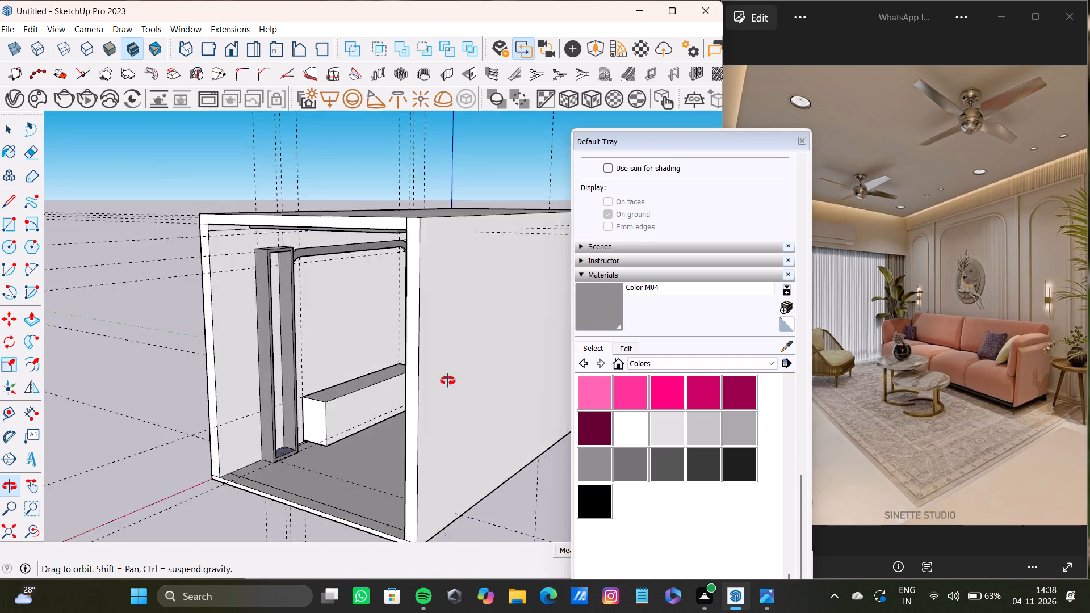
middle_click_drag(448, 381, 448, 376)
scroll(364, 302, "up", 11)
middle_click_drag(354, 331, 326, 278)
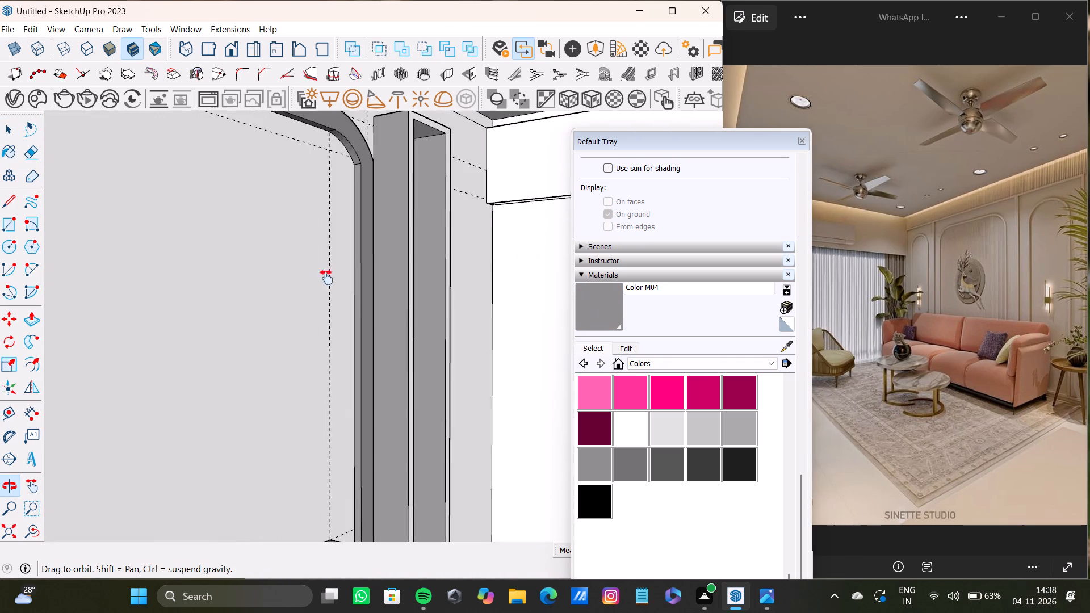
middle_click_drag(326, 278, 213, 280)
left_click(7, 524)
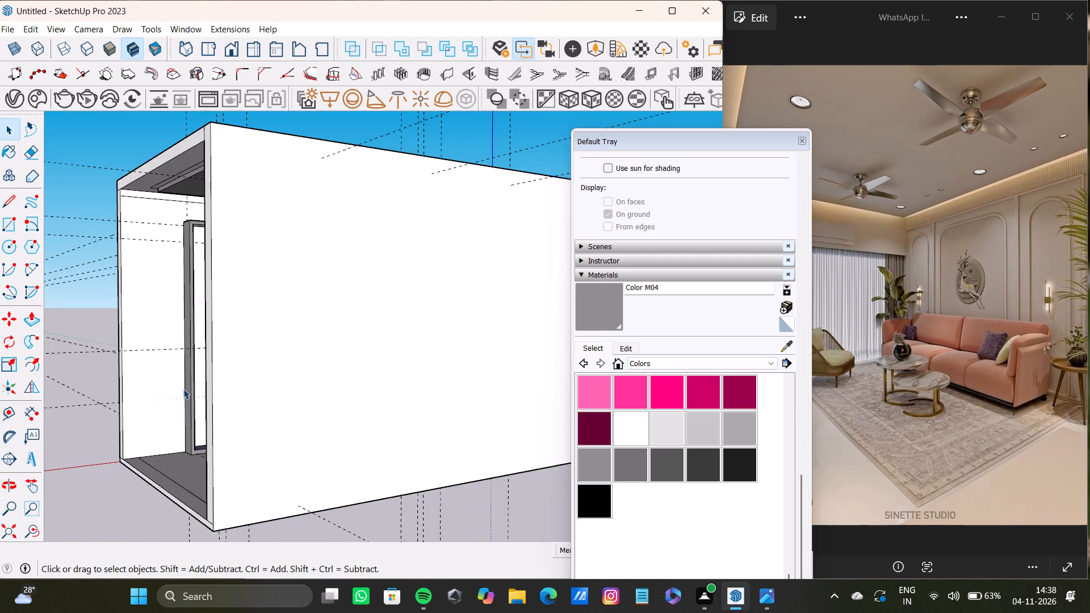
scroll(122, 406, "up", 8)
middle_click_drag(255, 359, 282, 430)
scroll(620, 341, "up", 2)
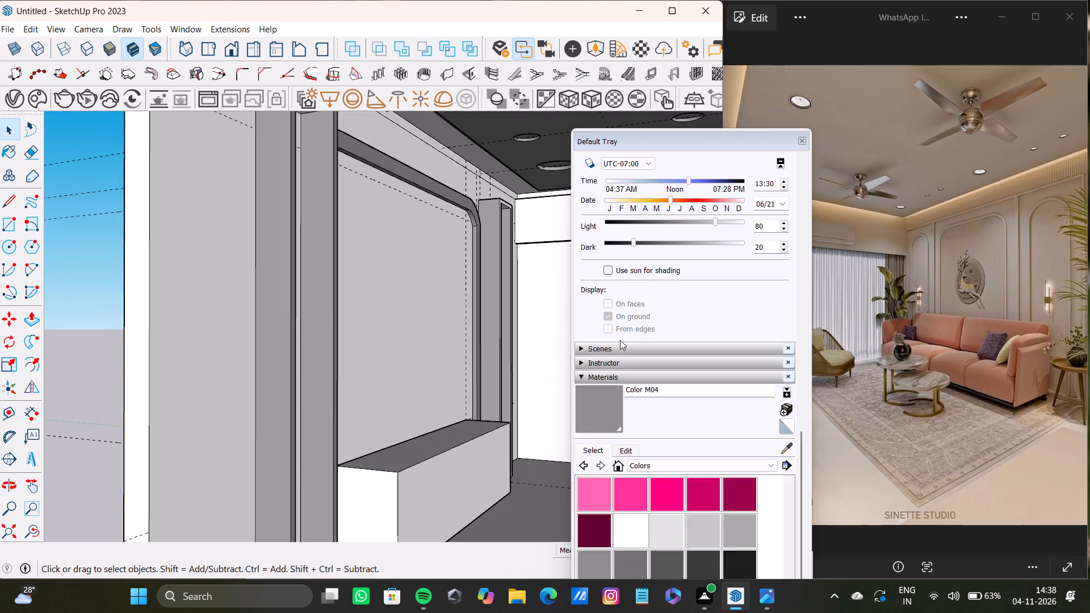
scroll(620, 340, "up", 11)
middle_click_drag(502, 287, 448, 309)
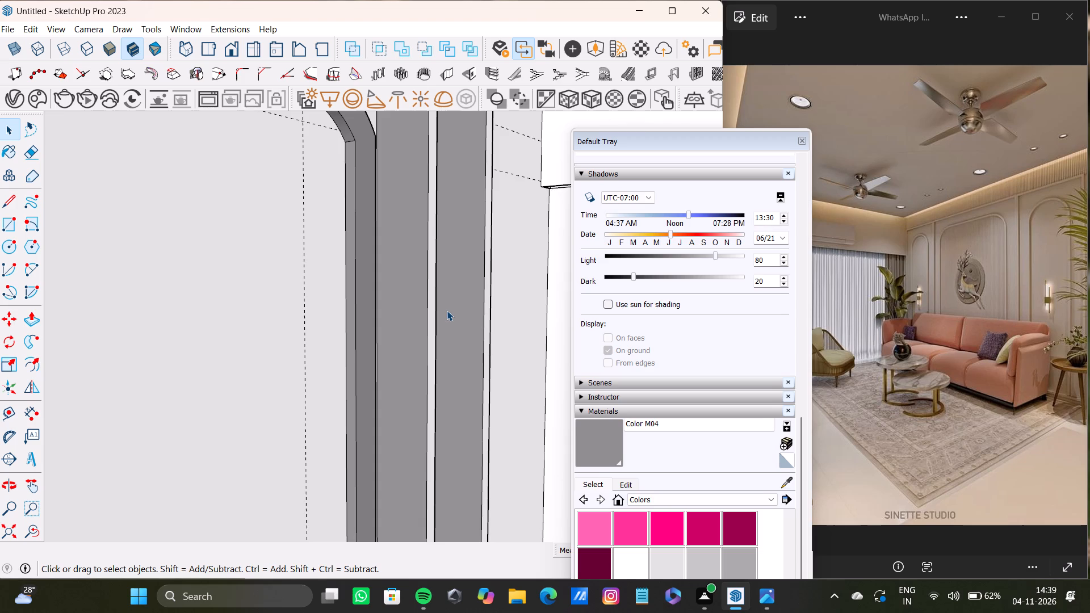
key("space")
double_click(404, 409)
left_click(430, 422)
left_click_drag(594, 452, 589, 451)
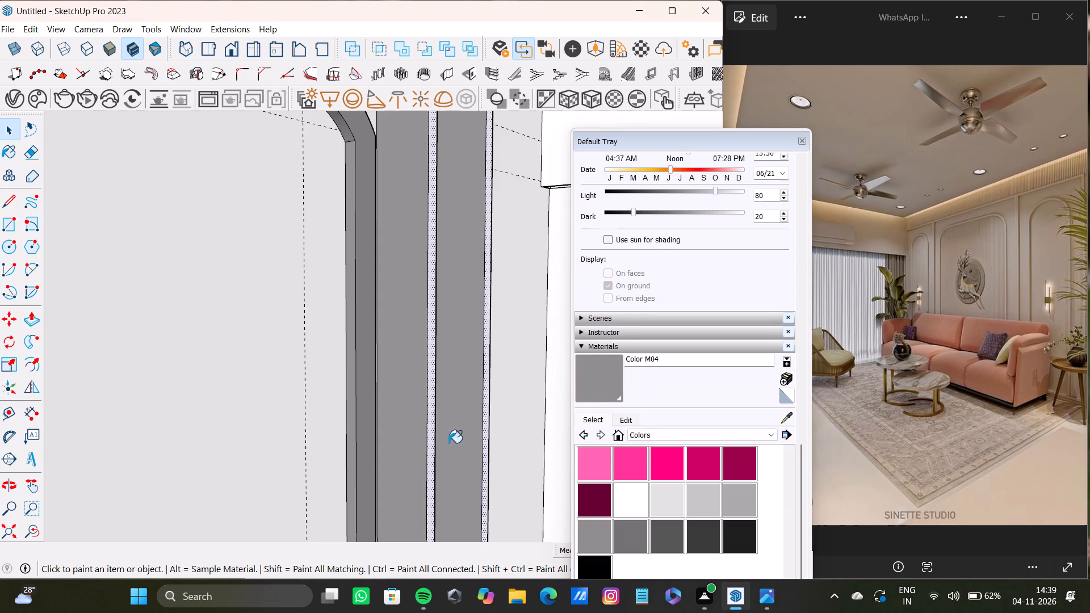
left_click(429, 454)
left_click(464, 457)
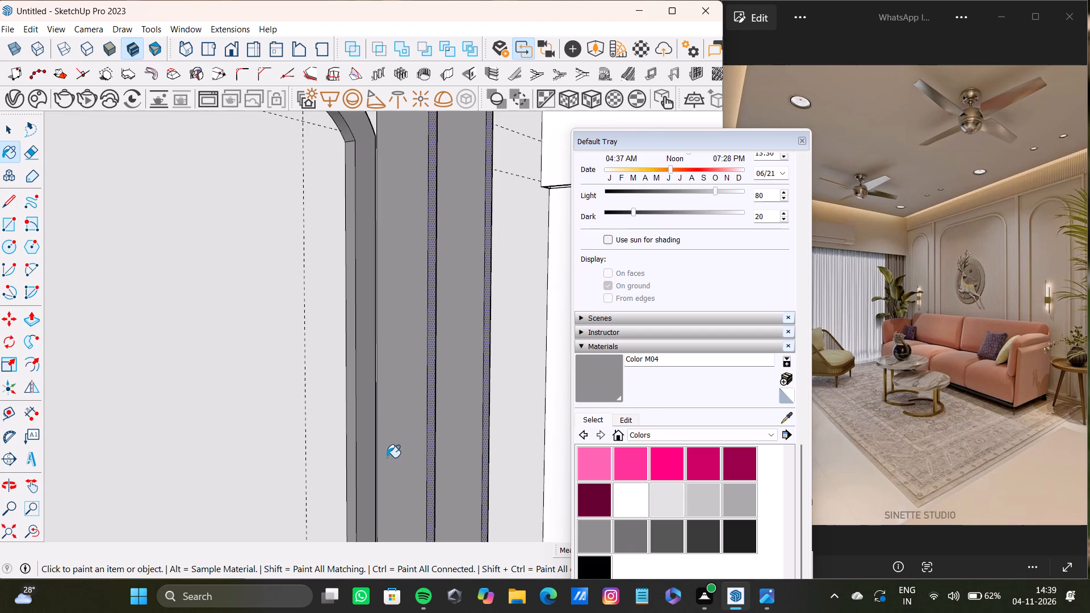
Examine the far wall column's painted front and the whole room, including the floor, from several angles.
scroll(428, 455, "down", 3)
middle_click_drag(433, 395, 410, 400)
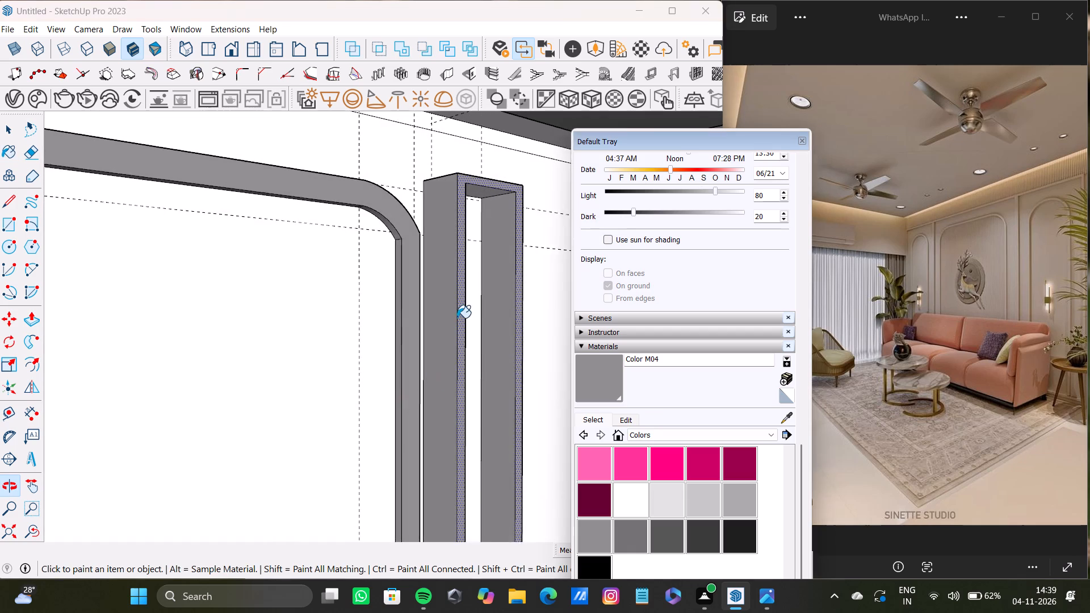
scroll(458, 317, "up", 4)
scroll(459, 320, "down", 8)
middle_click(460, 325, "shift")
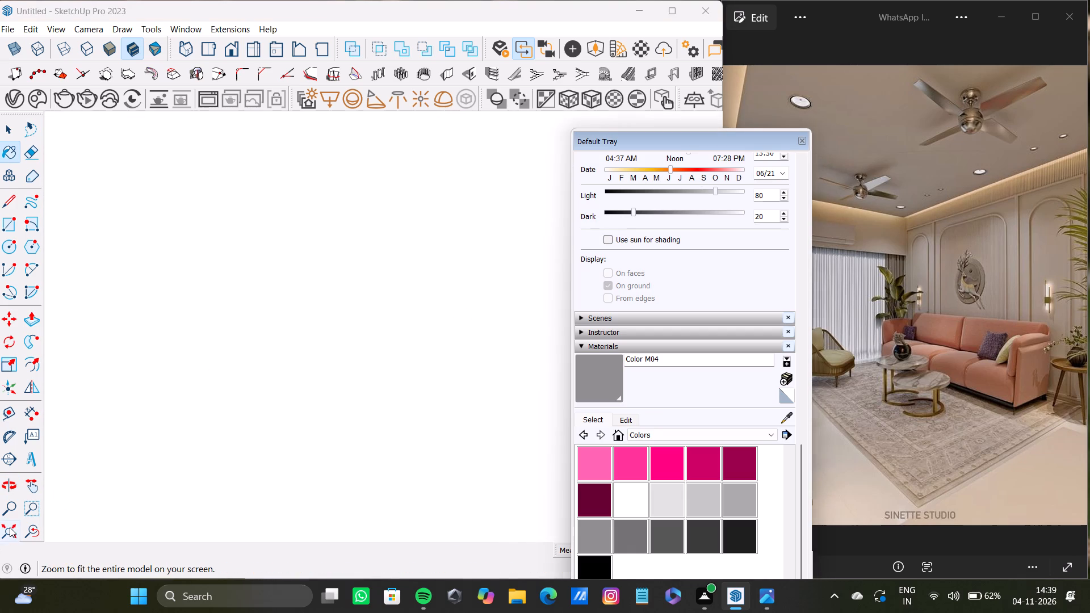
left_click(10, 527)
left_click(14, 534)
middle_click_drag(136, 478, 357, 456)
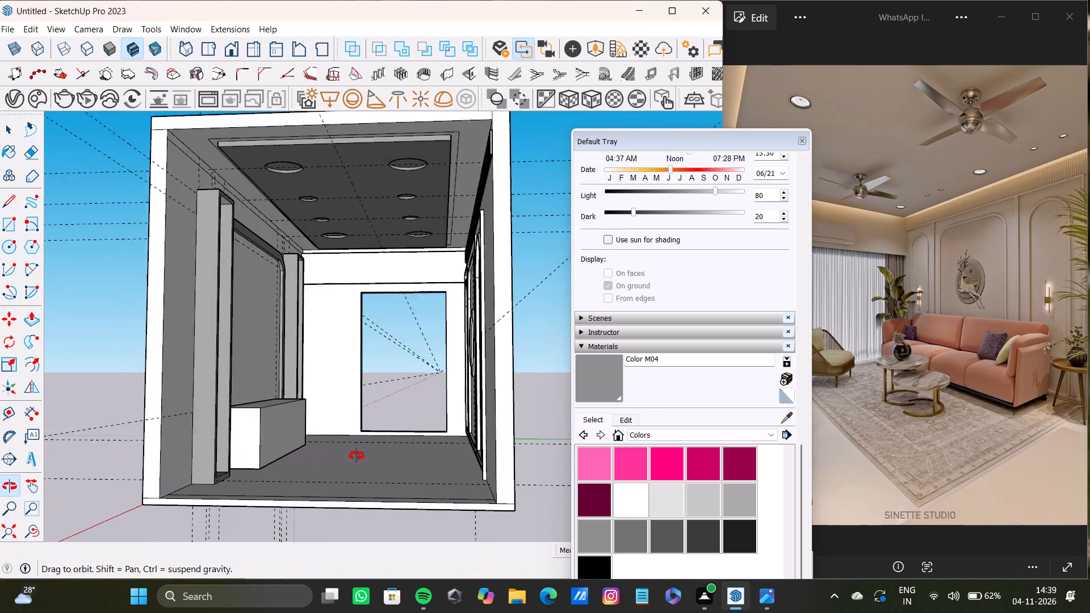
middle_click_drag(357, 456, 430, 481)
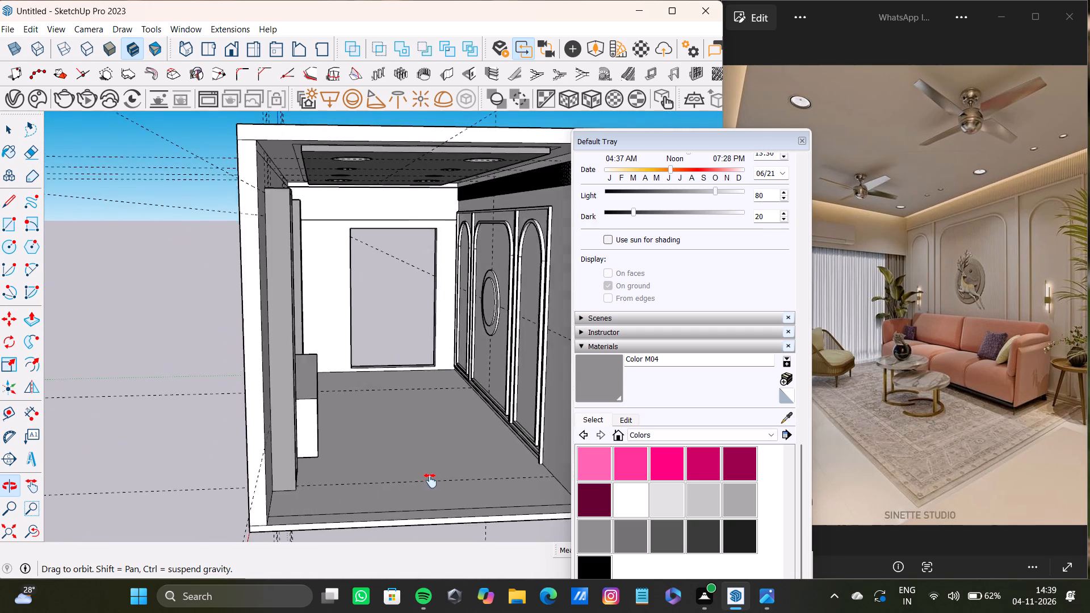
middle_click_drag(430, 481, 298, 496)
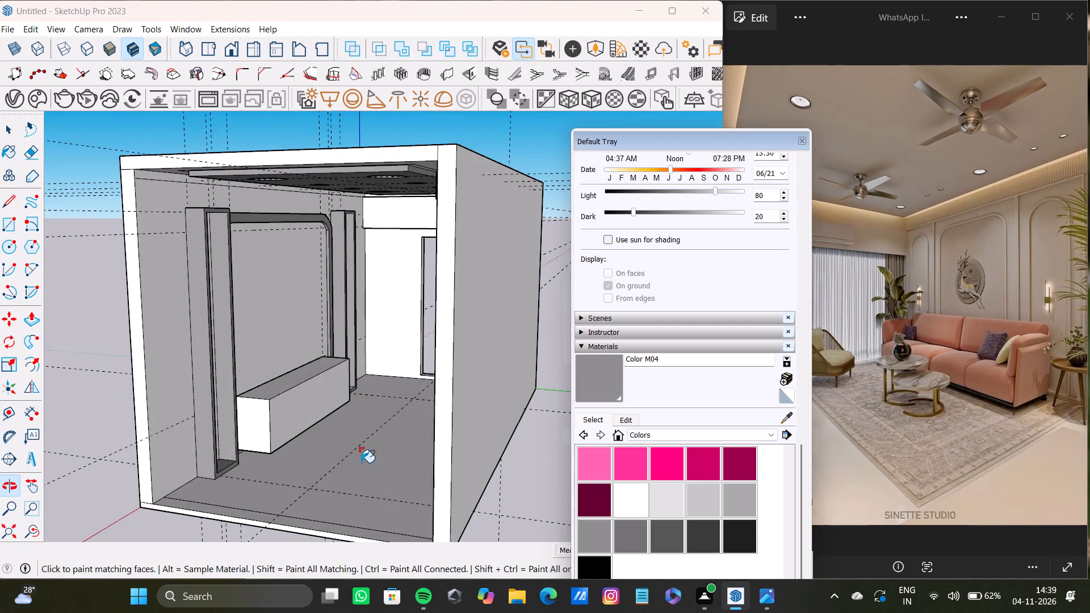
key("space")
scroll(256, 375, "down", 4)
scroll(256, 374, "up", 8)
middle_click_drag(268, 369, 299, 339)
scroll(307, 342, "down", 7)
middle_click_drag(318, 343, 306, 313, "shift")
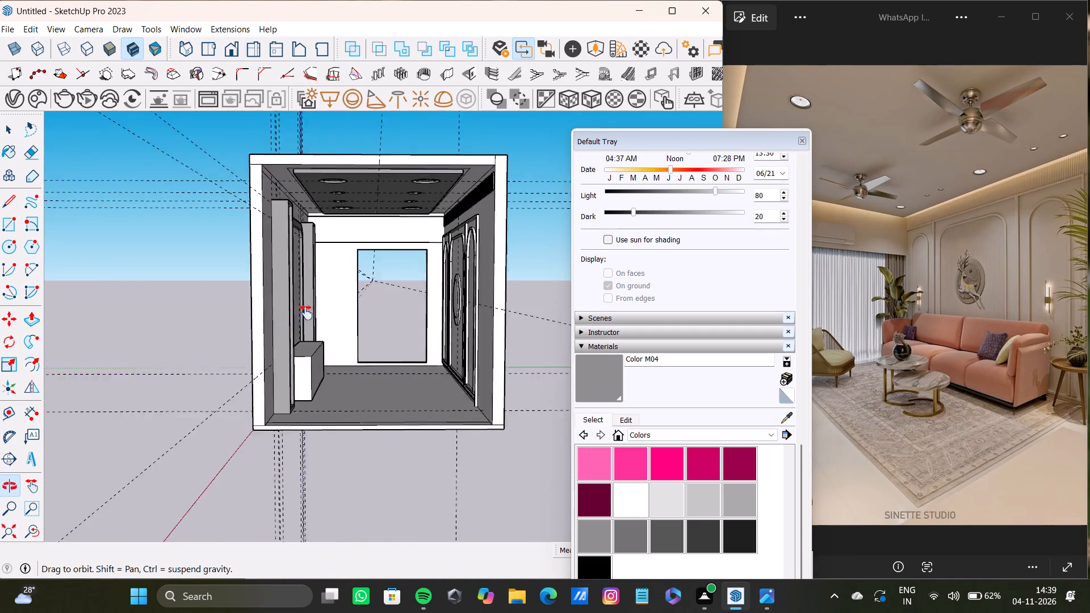
middle_click_drag(306, 313, 364, 403, "shift")
Select the room's floor and apply the V-Ray material Marble Beige 23-86 150cm to it.
scroll(254, 426, "up", 4)
left_click(253, 426)
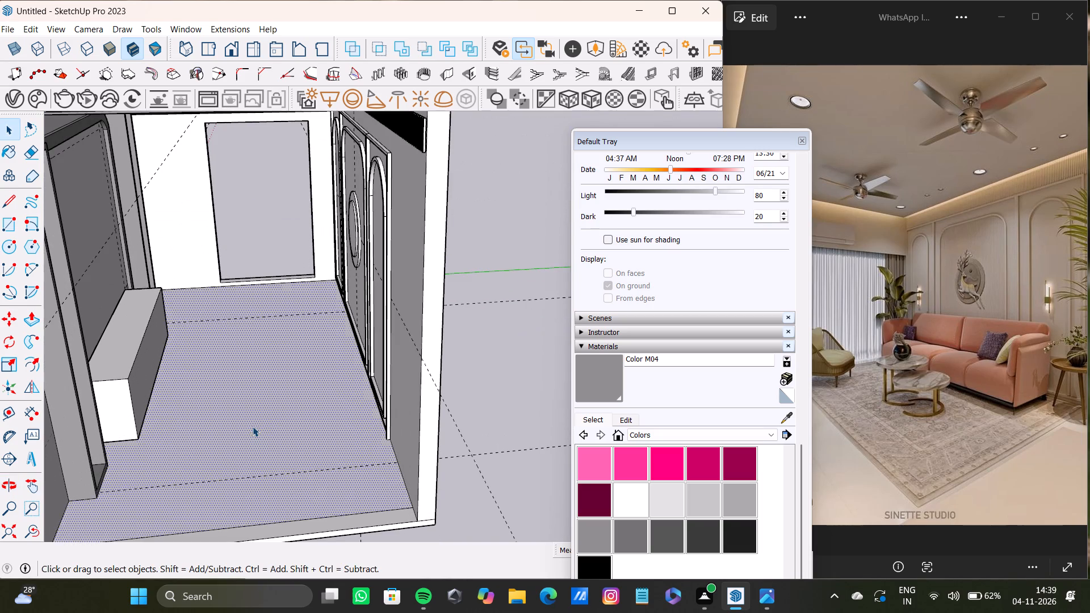
scroll(252, 426, "down", 3)
middle_click_drag(307, 383, 410, 347, "shift")
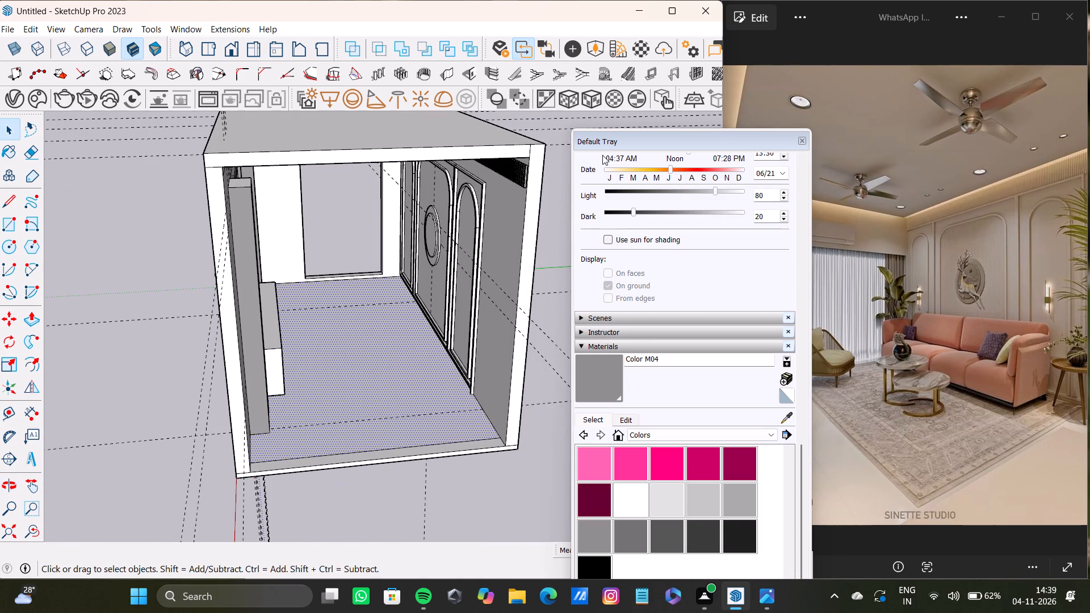
left_click(8, 101)
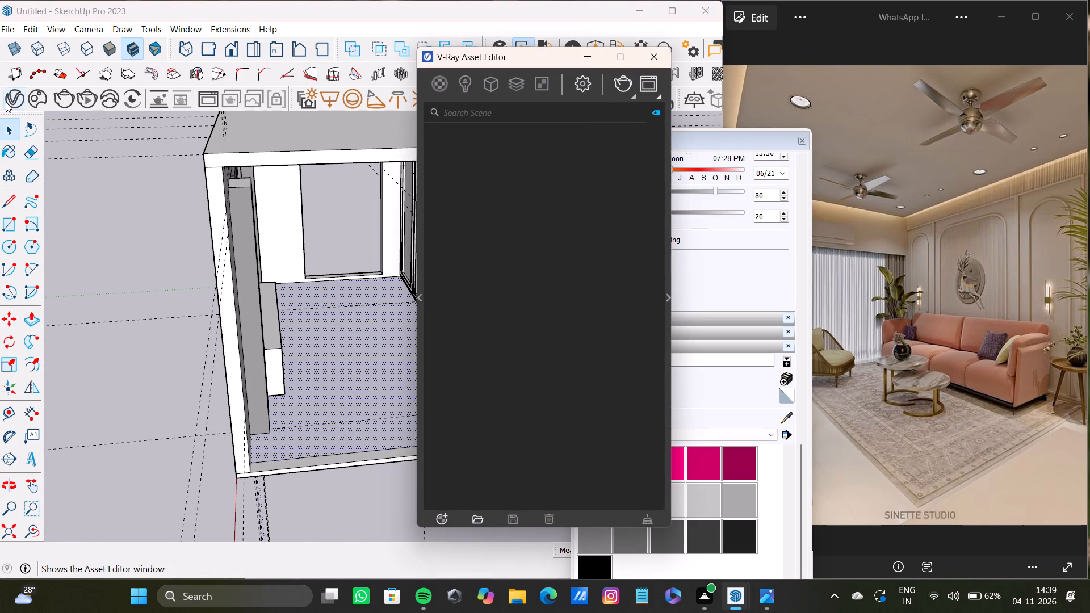
scroll(560, 241, "down", 17)
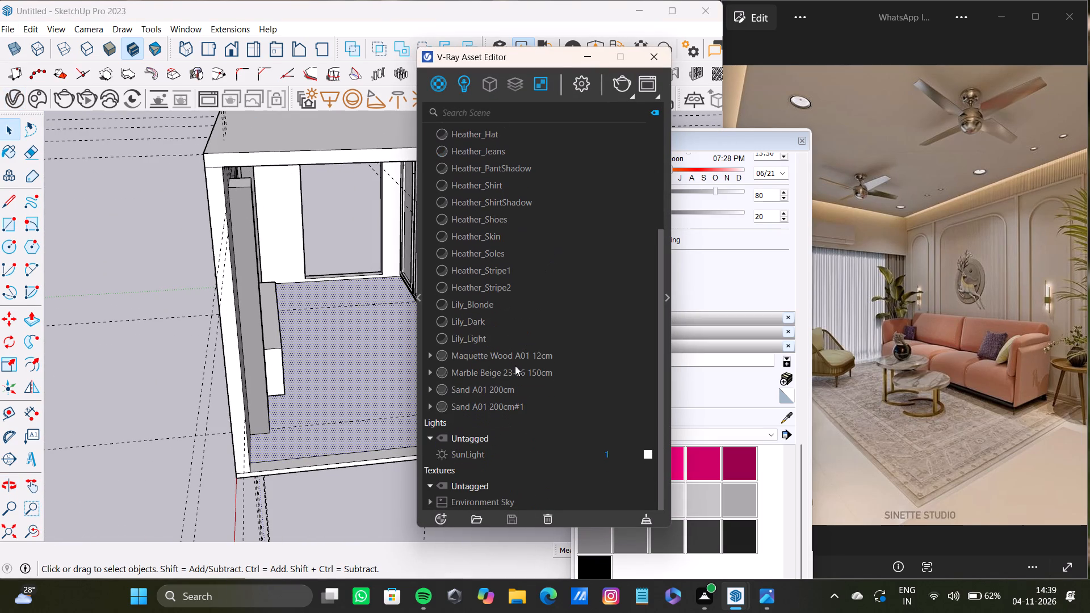
scroll(515, 366, "down", 1)
left_click(514, 372)
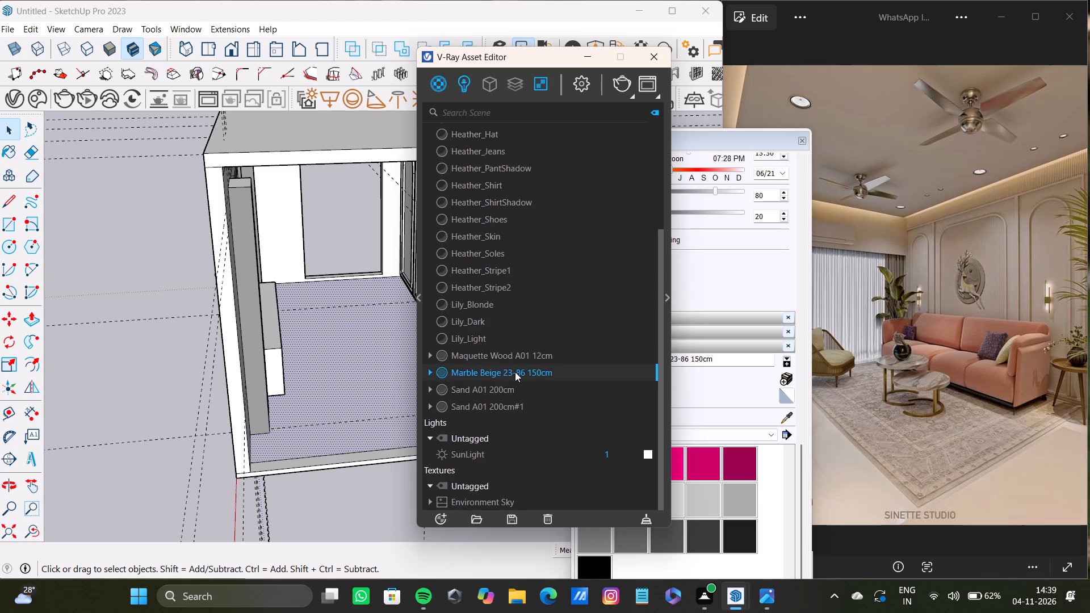
left_click(671, 314)
left_click(669, 319)
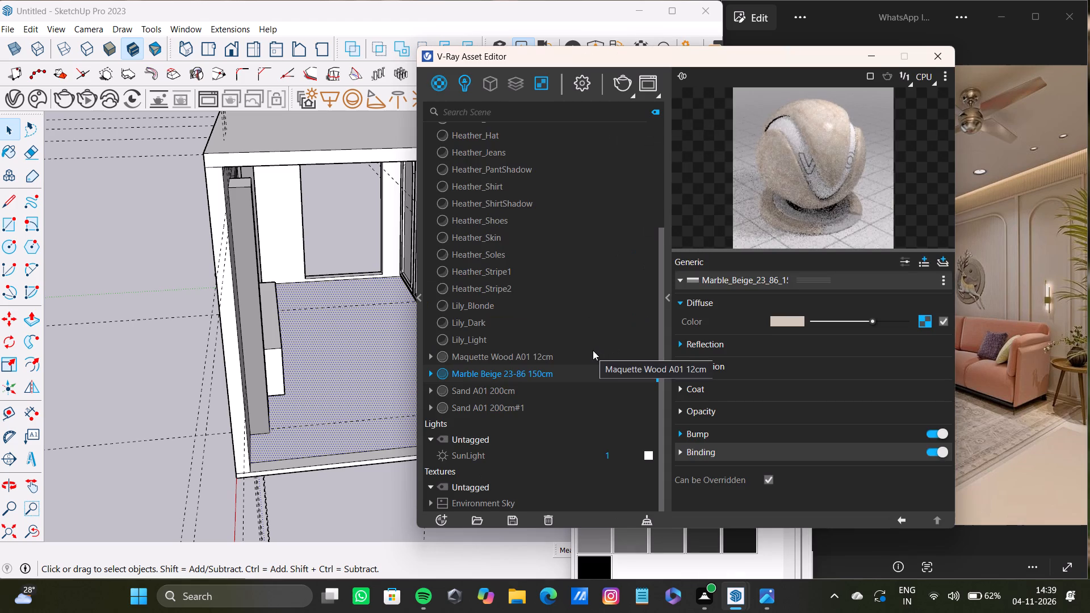
right_click(582, 370)
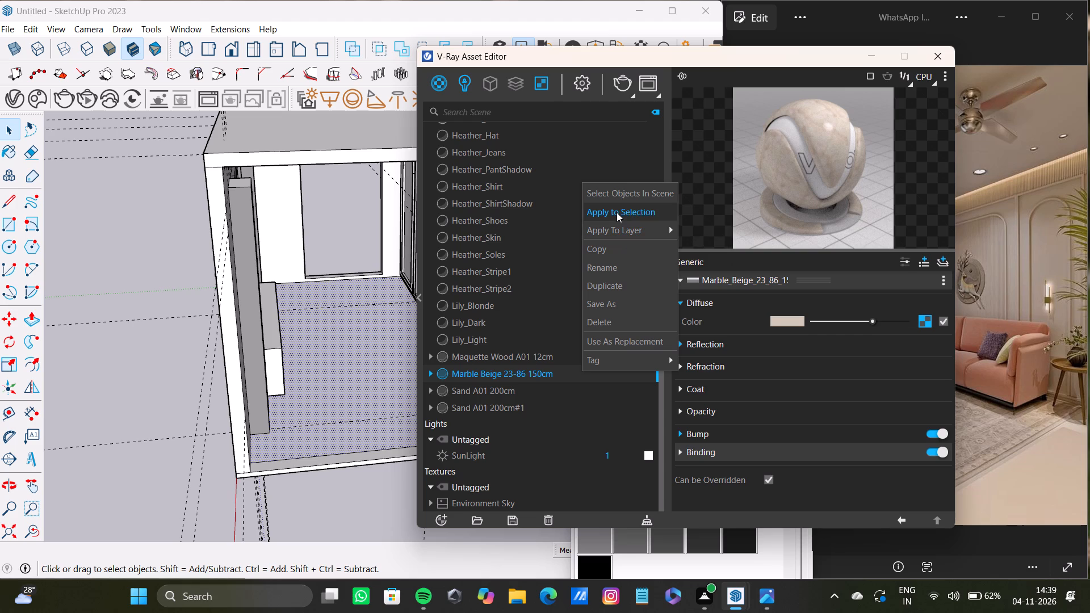
left_click(617, 212)
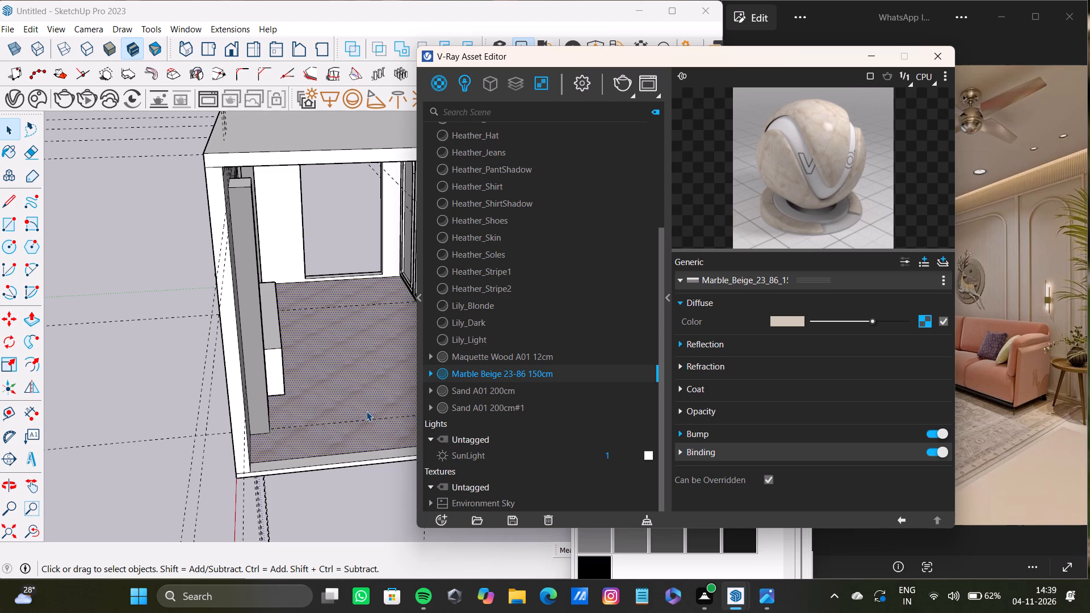
Apply Marble Beige 23-86 150cm to the narrow floor strip along the room's open edge.
key("space")
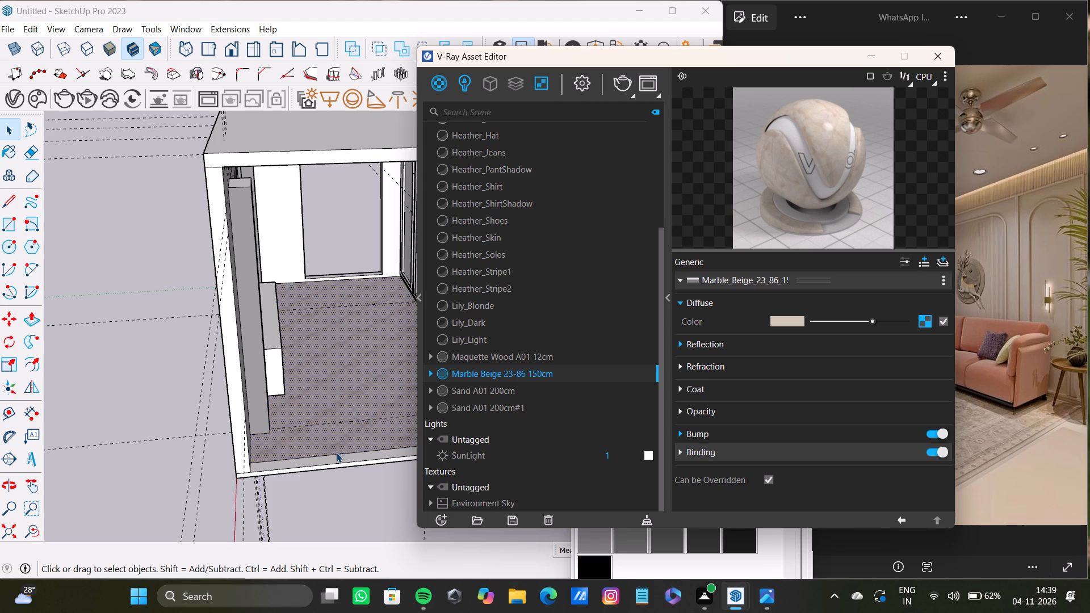
left_click(342, 459)
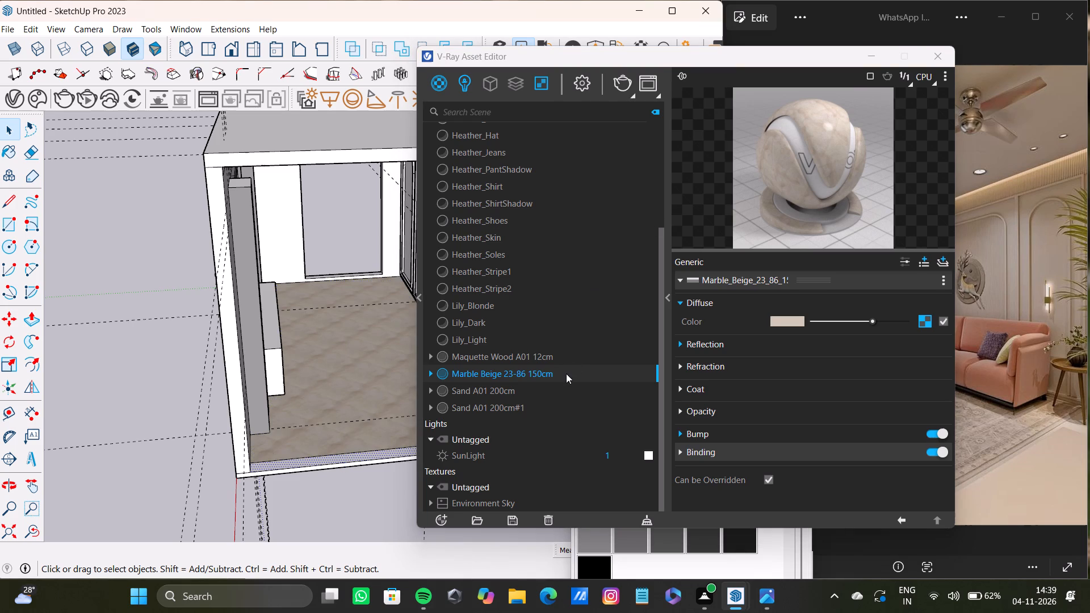
right_click(555, 379)
left_click(582, 220)
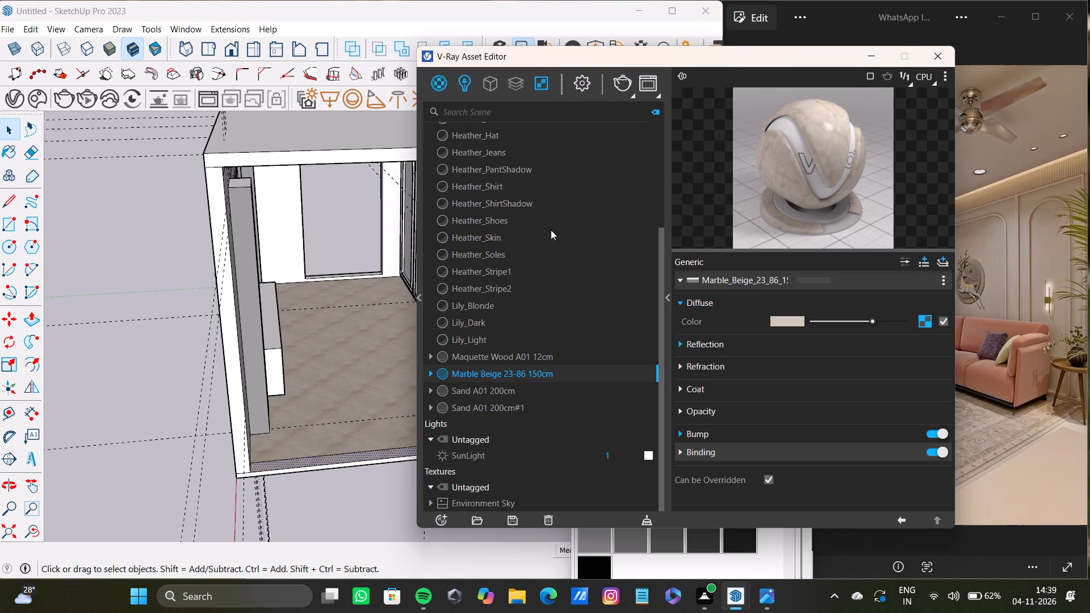
Examine the marble floor and the room from several angles, moving the V-Ray Asset Editor clear of the model.
scroll(360, 369, "down", 4)
middle_click_drag(358, 371, 336, 433)
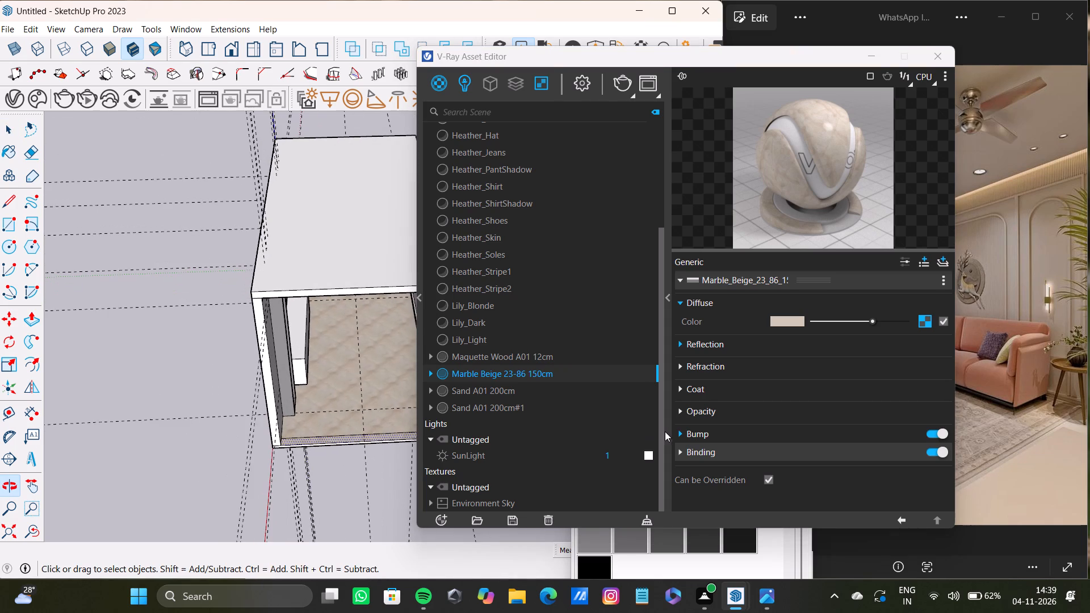
scroll(312, 405, "up", 8)
scroll(310, 406, "down", 7)
middle_click_drag(310, 406, 47, 250, "shift")
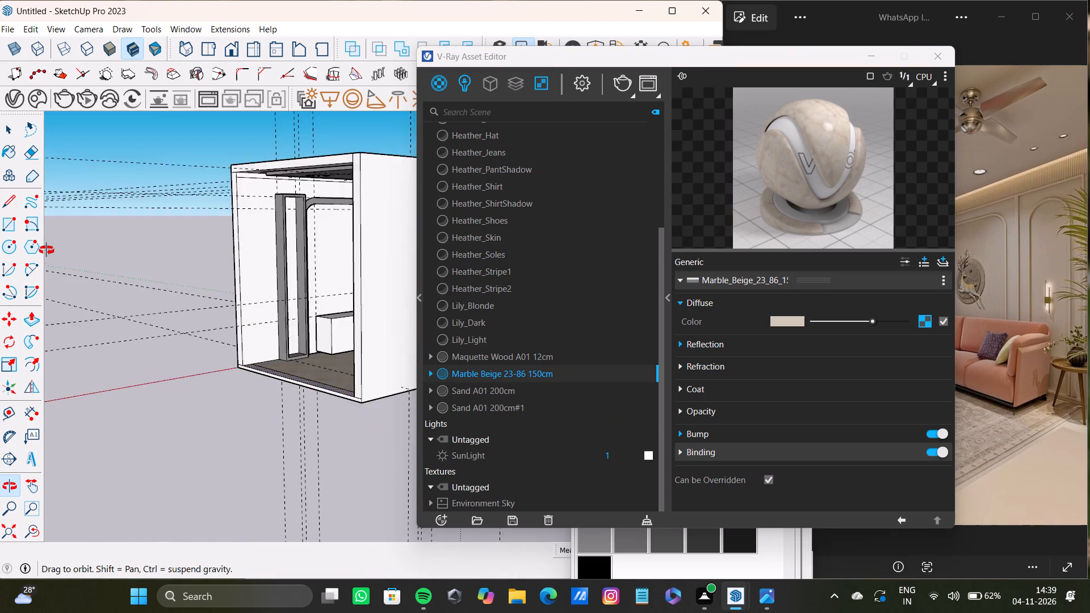
middle_click_drag(47, 250, 224, 243, "shift")
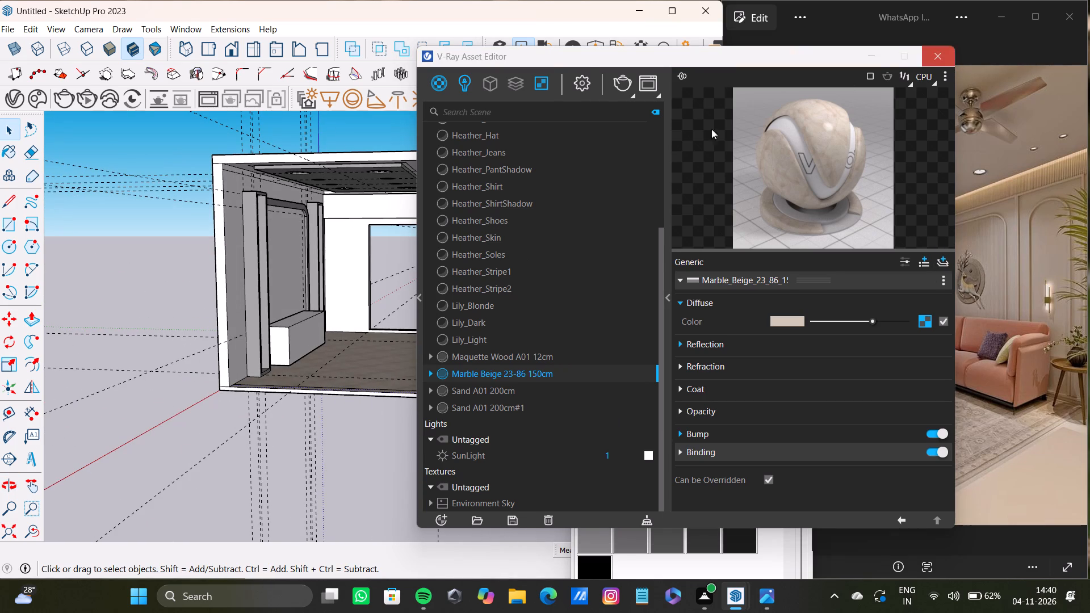
left_click_drag(584, 61, 678, 354)
scroll(396, 288, "up", 6)
key("space")
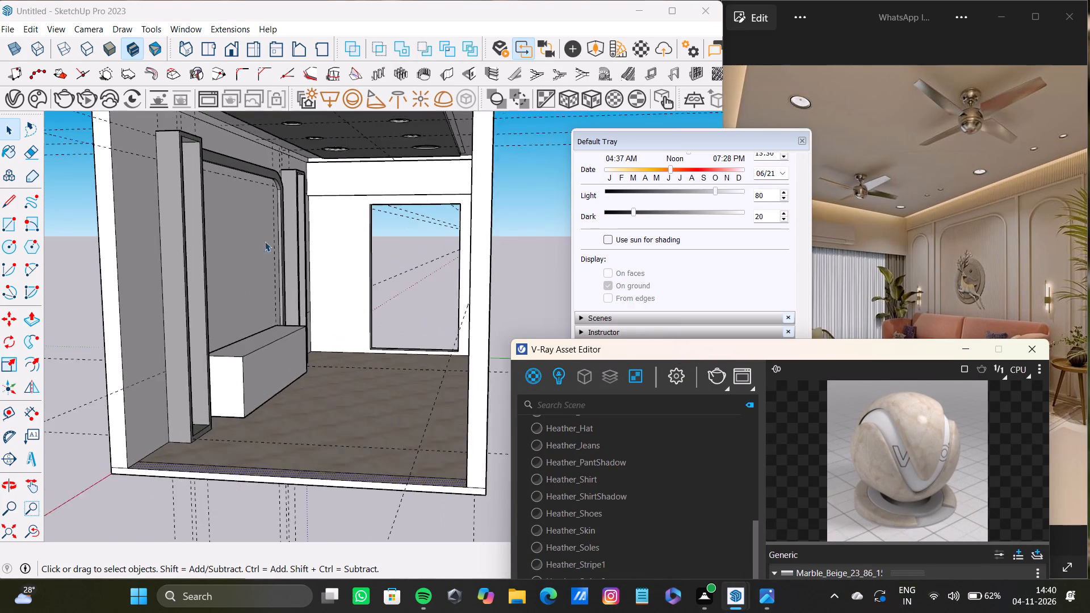
left_click_drag(615, 352, 569, 156)
Pick the V-Ray material Maquette Wood A01 12cm and select the faces of the post at the open end of the panelled wall.
left_click(557, 455)
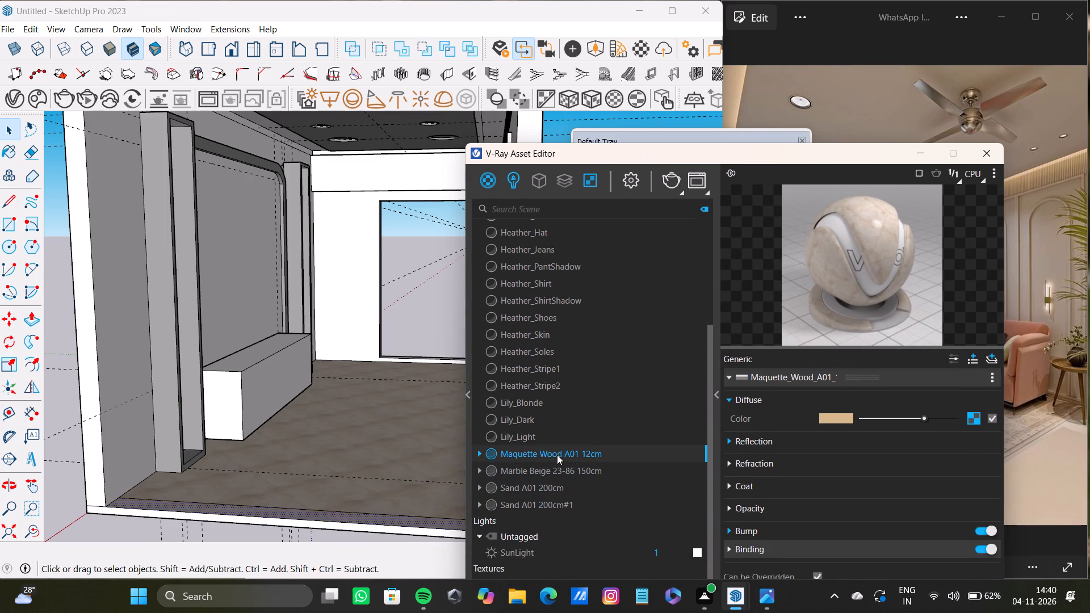
scroll(307, 280, "down", 2)
middle_click_drag(299, 281, 541, 283)
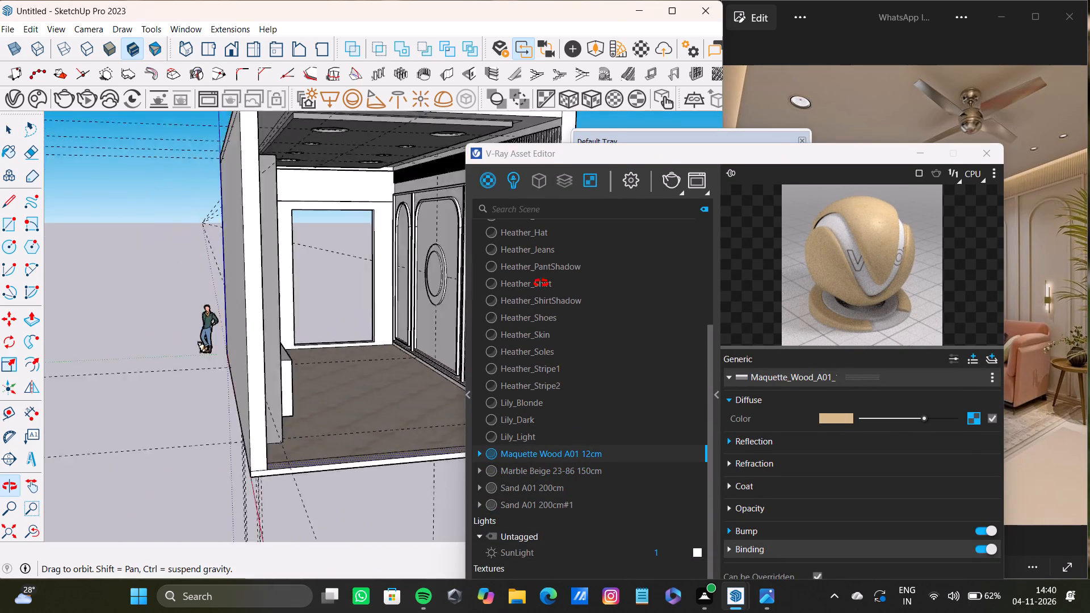
middle_click_drag(541, 283, 348, 291)
scroll(341, 241, "up", 13)
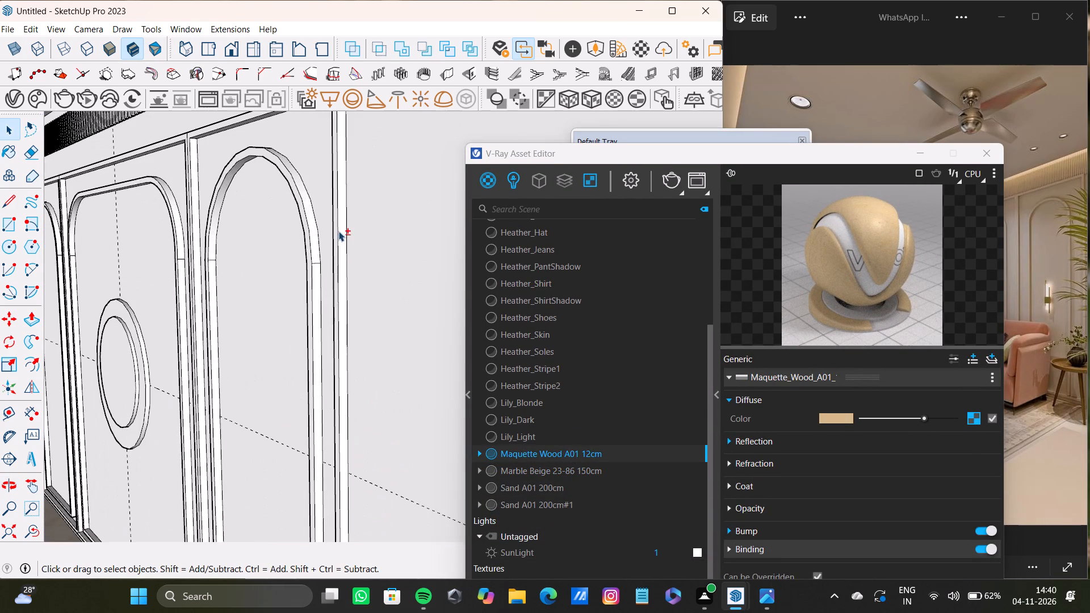
double_click(340, 233, "shift")
double_click(335, 239, "shift")
Add the upright faces and their edges on both sides of the adjacent arched panel frame to the selection.
scroll(188, 272, "up", 6)
double_click(229, 281, "shift")
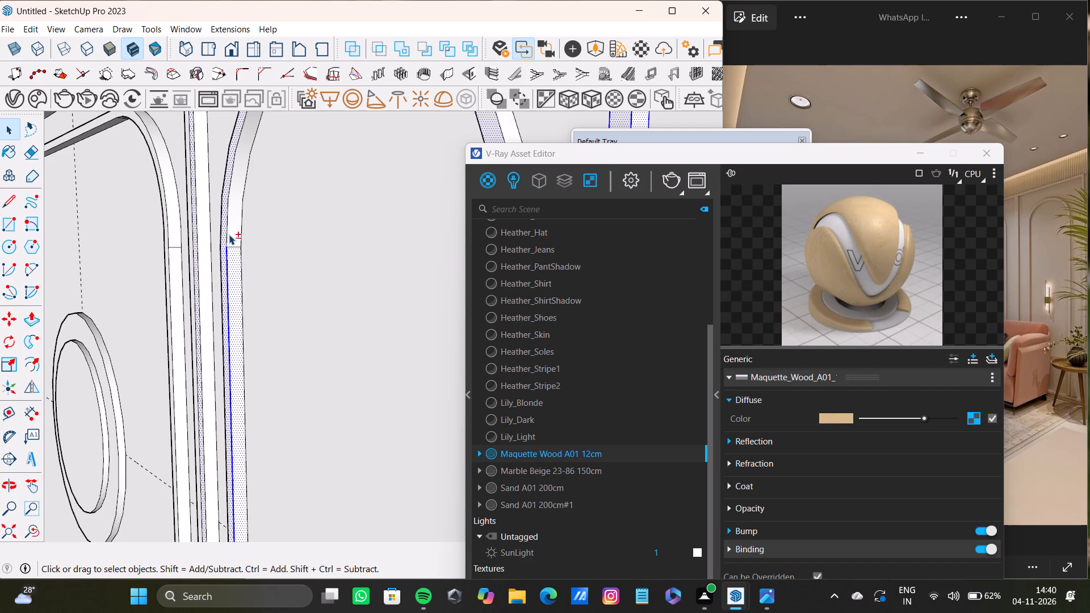
double_click(232, 234, "shift")
scroll(242, 234, "down", 8, "shift")
scroll(349, 262, "up", 5, "shift")
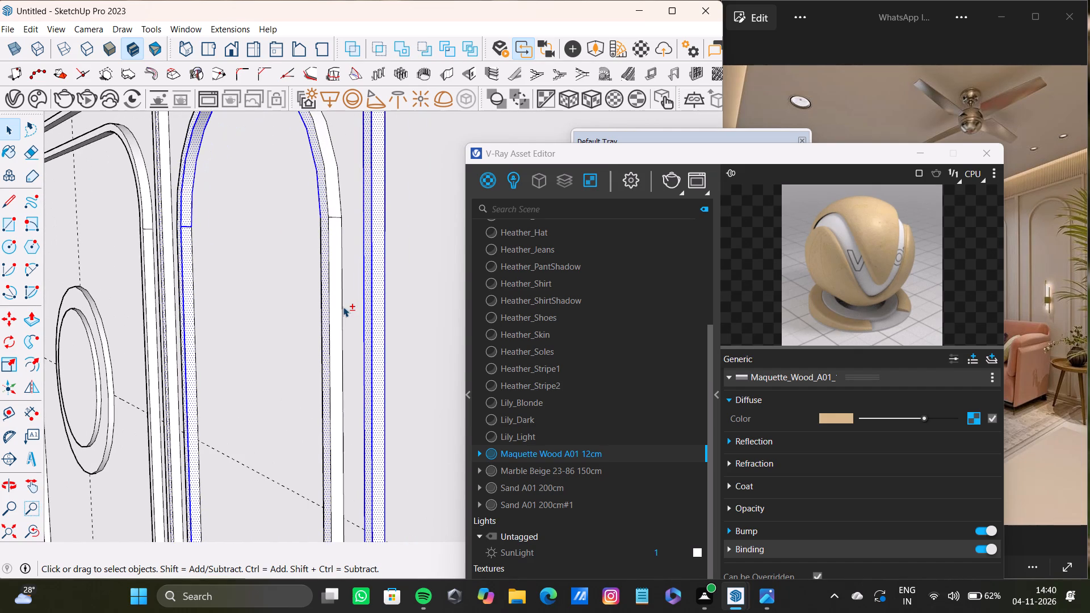
double_click(334, 319, "shift")
left_click(329, 193, "shift")
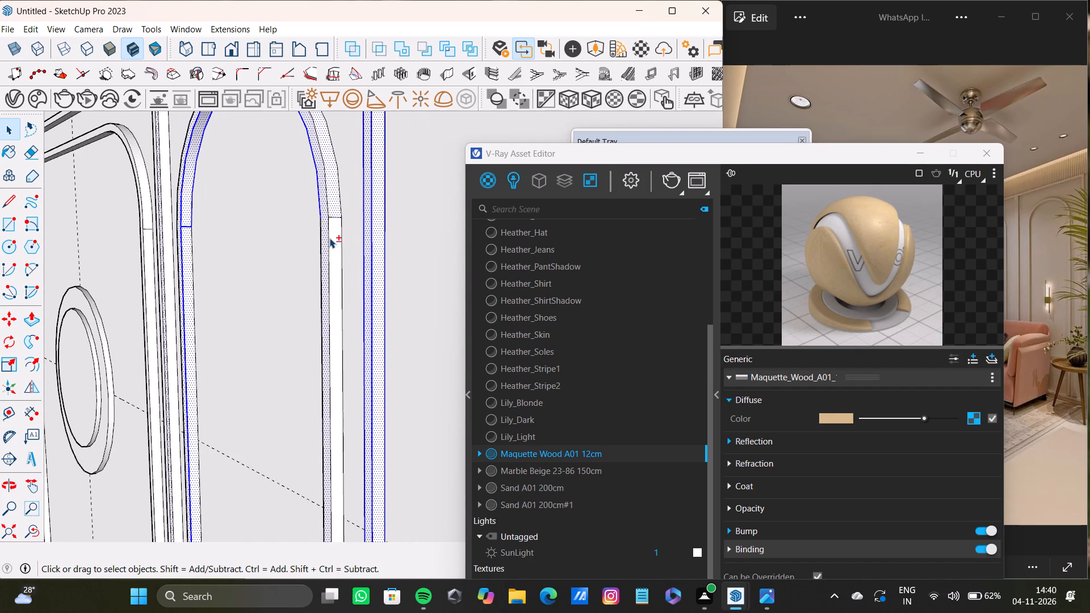
double_click(335, 245, "shift")
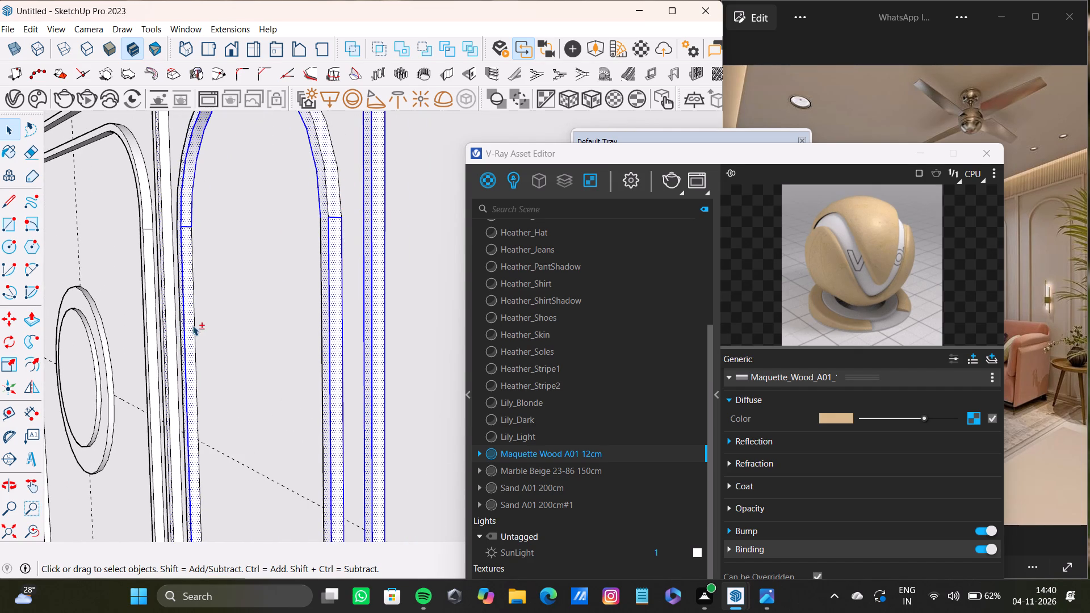
Add the curved top's edges and the remaining inner side edges of the arched frame to the selection.
scroll(195, 324, "down", 4, "shift")
middle_click_drag(197, 321, 206, 363, "shift")
scroll(258, 295, "up", 5, "shift")
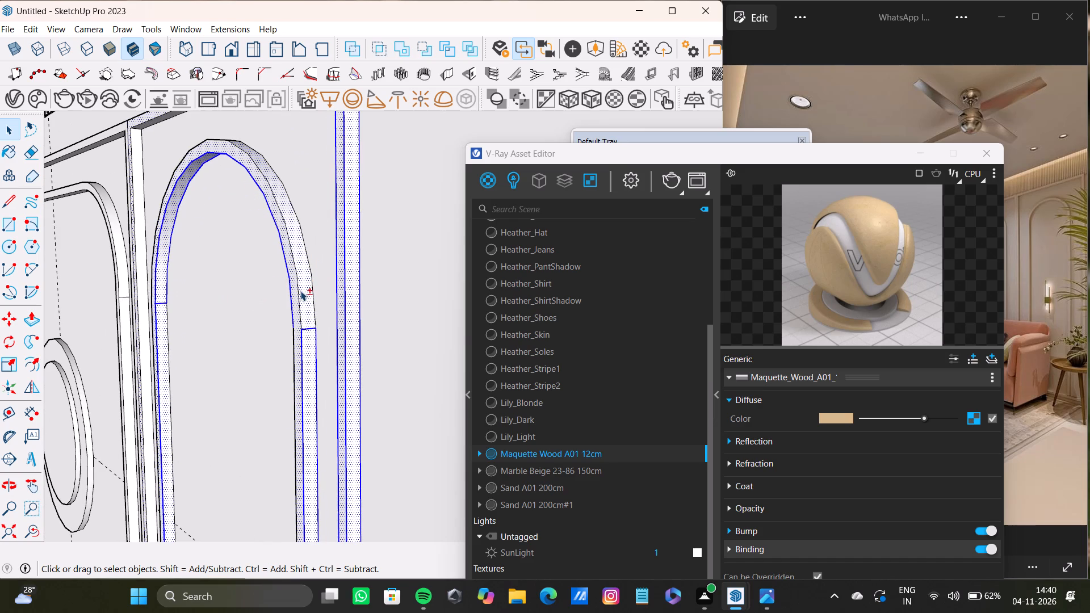
left_click(300, 291, "shift")
left_click(314, 295, "shift")
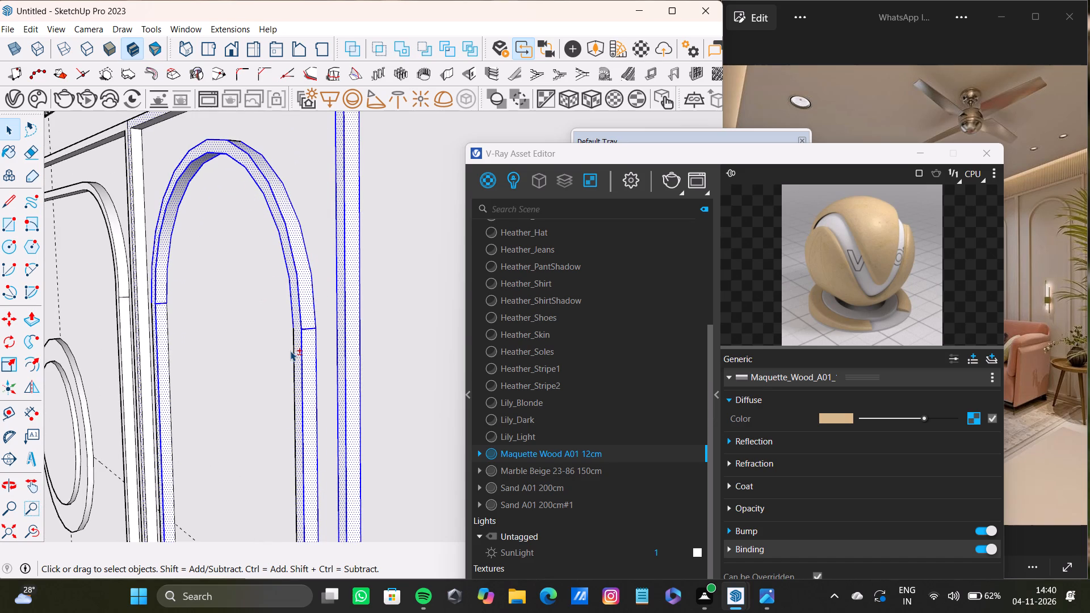
left_click(294, 354, "shift")
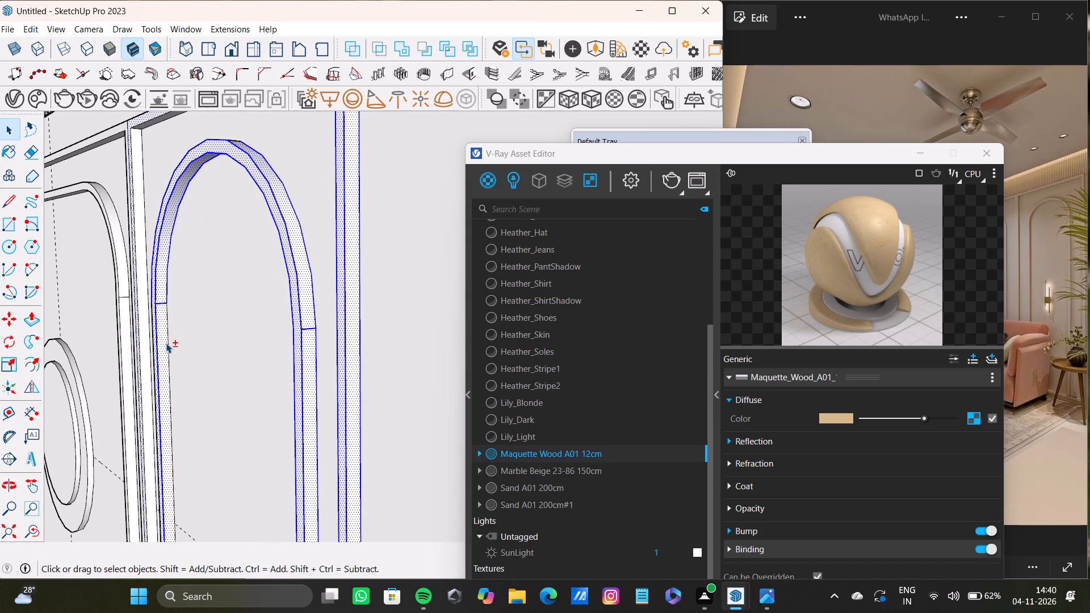
left_click(167, 347, "shift")
Add the edges and the inner upward-facing face of the arched frame's bottom member to the selection.
scroll(167, 349, "down", 7, "shift")
middle_click_drag(181, 342, 409, 334)
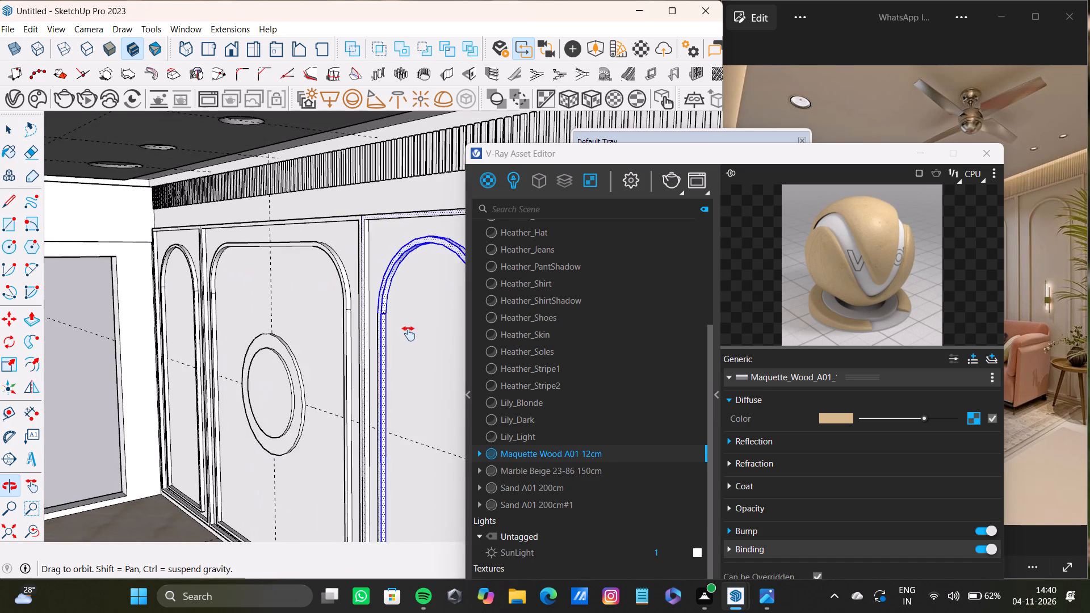
middle_click_drag(409, 334, 279, 125)
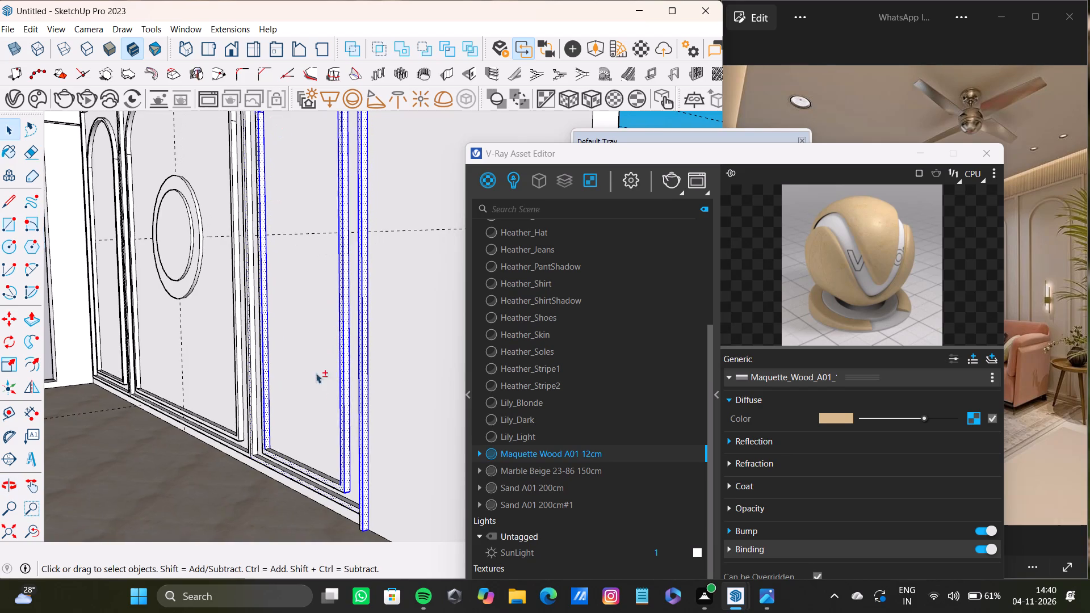
scroll(311, 398, "up", 3, "shift")
middle_click_drag(316, 433, 295, 245, "shift")
scroll(300, 320, "up", 11, "shift")
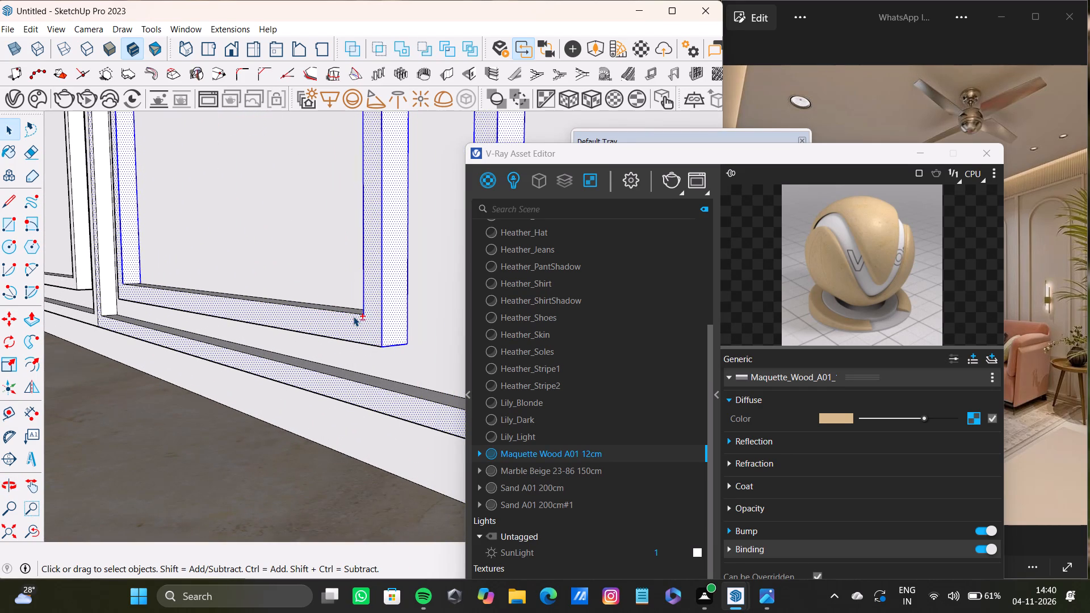
left_click(357, 312, "shift")
left_click(360, 326, "shift")
left_click(362, 341, "shift")
left_click(362, 325, "shift")
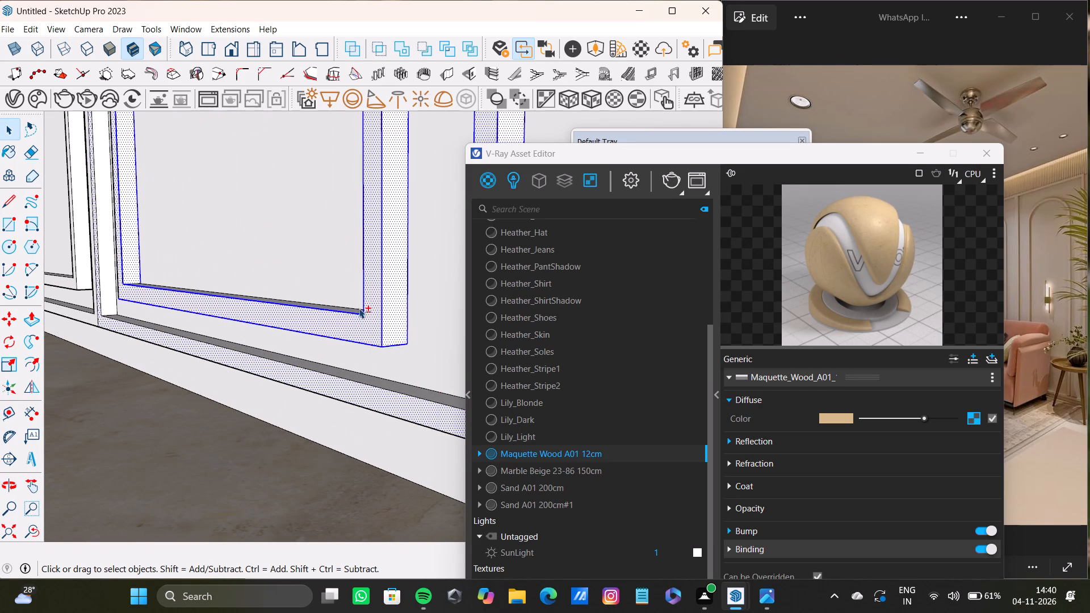
middle_click_drag(349, 311, 358, 366)
scroll(353, 317, "up", 7, "shift")
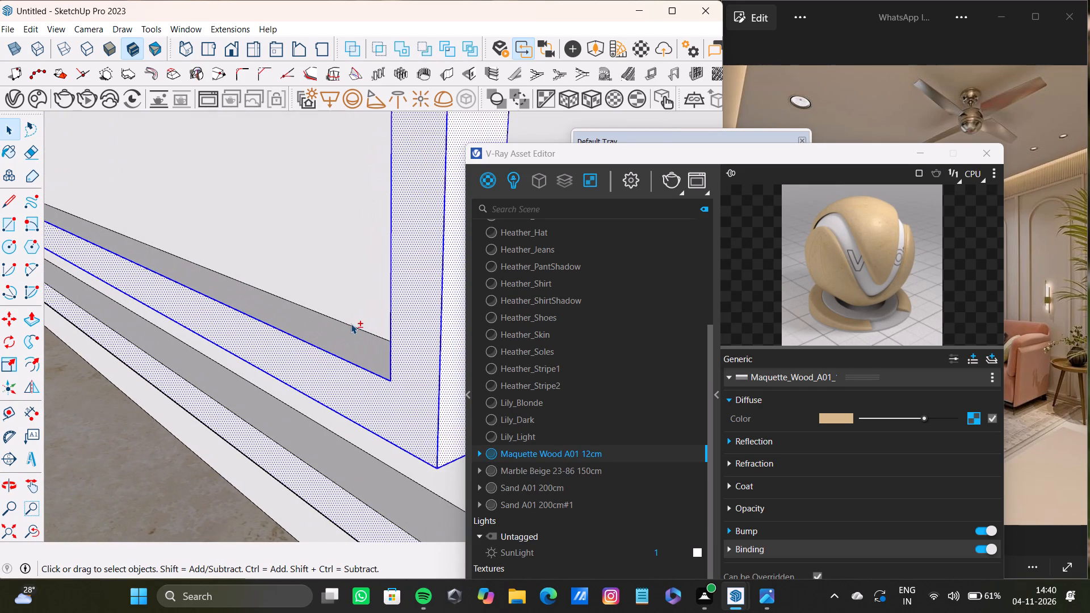
left_click(351, 324, "shift")
left_click(355, 341, "shift")
Examine the outer frame's bottom rail and the foot of the end post up close for faces still missing from the selection.
scroll(354, 341, "down", 8, "shift")
scroll(421, 415, "down", 7, "shift")
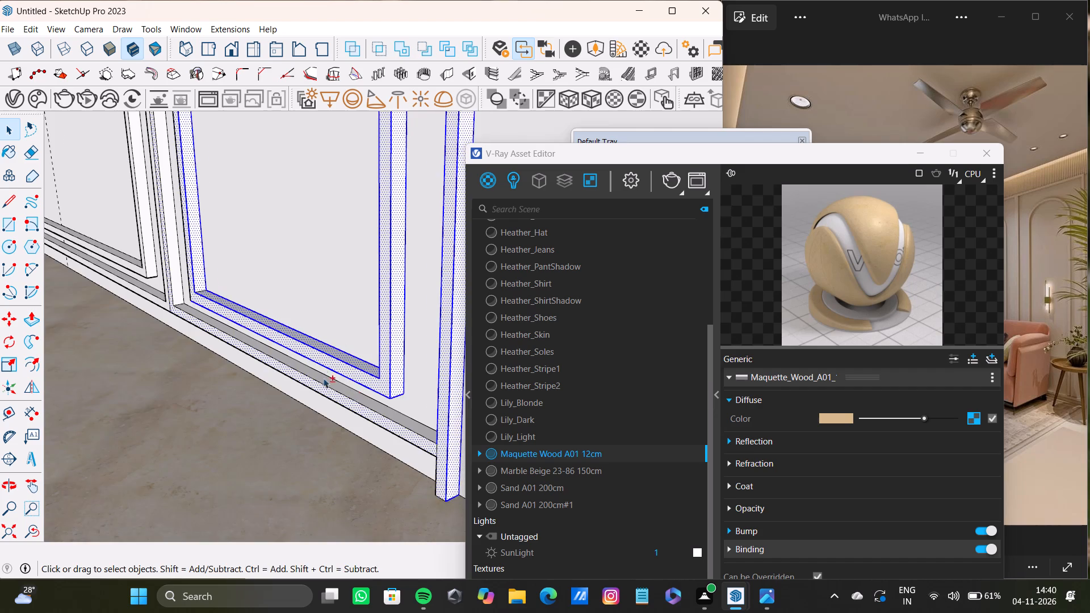
middle_click_drag(318, 375, 295, 373, "shift")
scroll(343, 389, "up", 6, "shift")
scroll(392, 432, "down", 3, "shift")
middle_click_drag(392, 431, 353, 362, "shift")
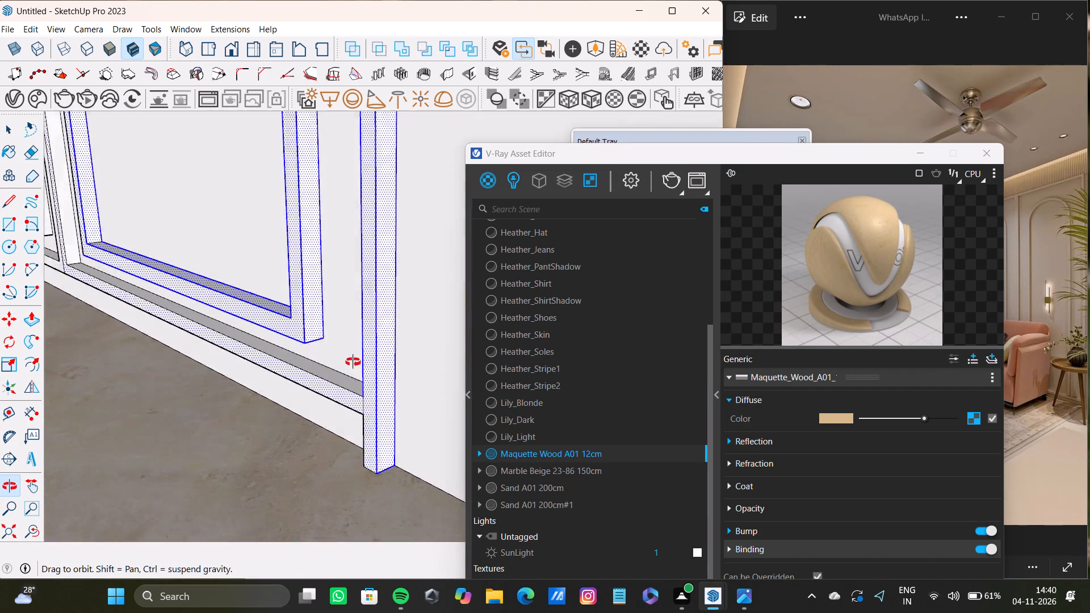
middle_click_drag(353, 362, 404, 389, "shift")
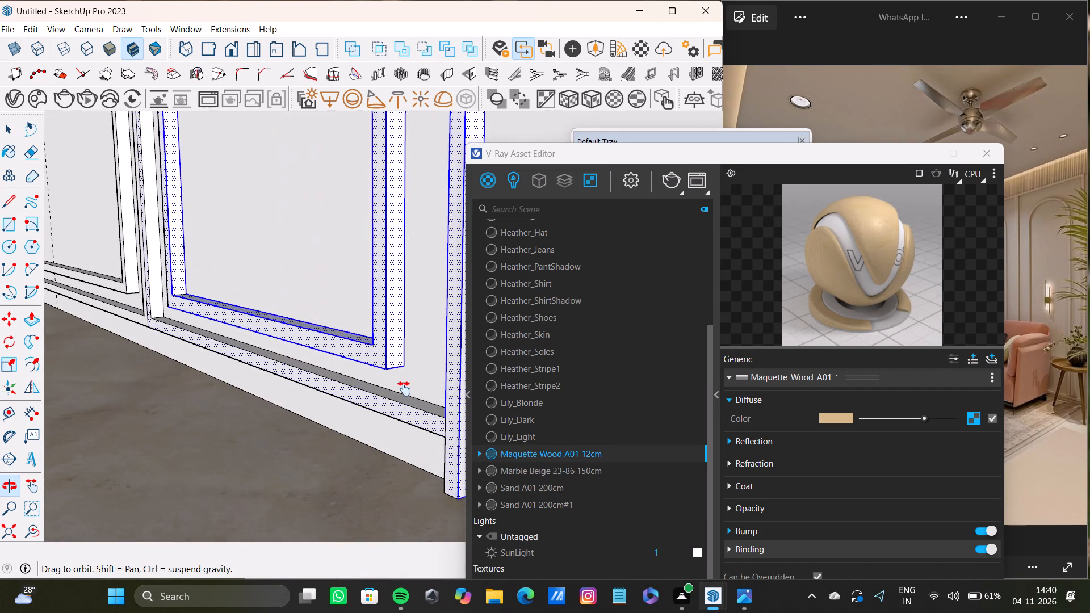
middle_click_drag(404, 389, 399, 391, "shift")
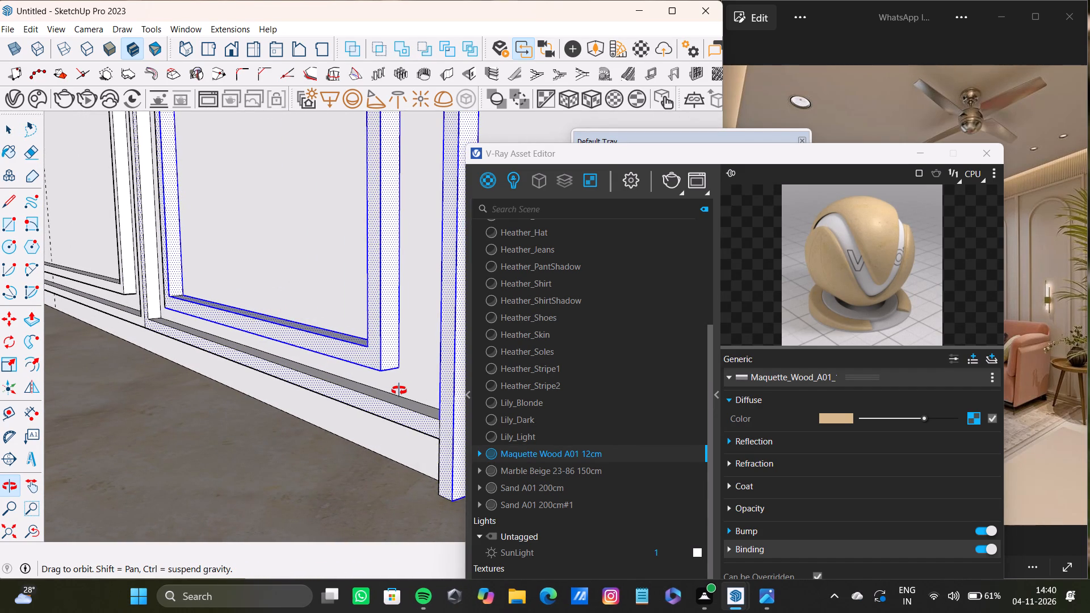
middle_click_drag(399, 391, 385, 436, "shift")
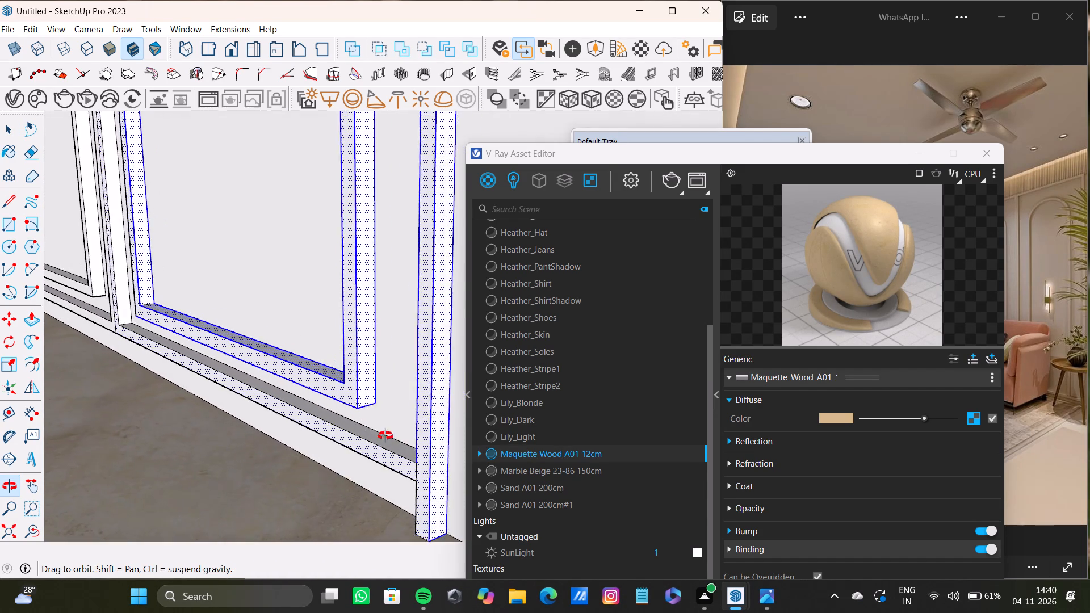
middle_click_drag(385, 436, 407, 450, "shift")
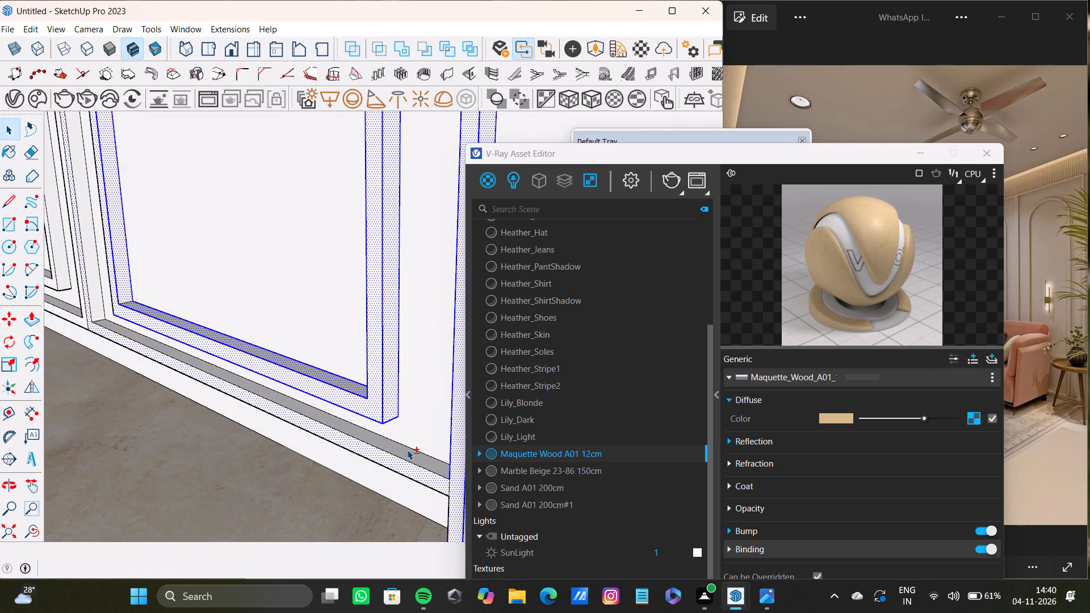
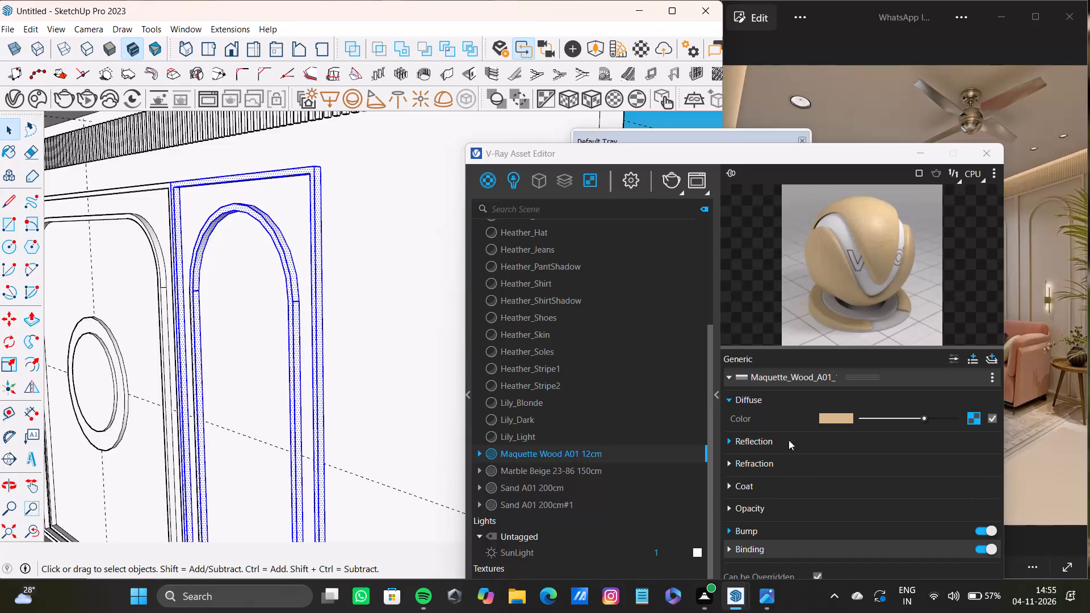
Add the remaining side faces around the lower part of the arched frame and its outer frame to the selection.
scroll(308, 393, "down", 9)
middle_click_drag(280, 395, 333, 305, "shift")
scroll(376, 434, "up", 17)
middle_click_drag(317, 459, 344, 425, "shift")
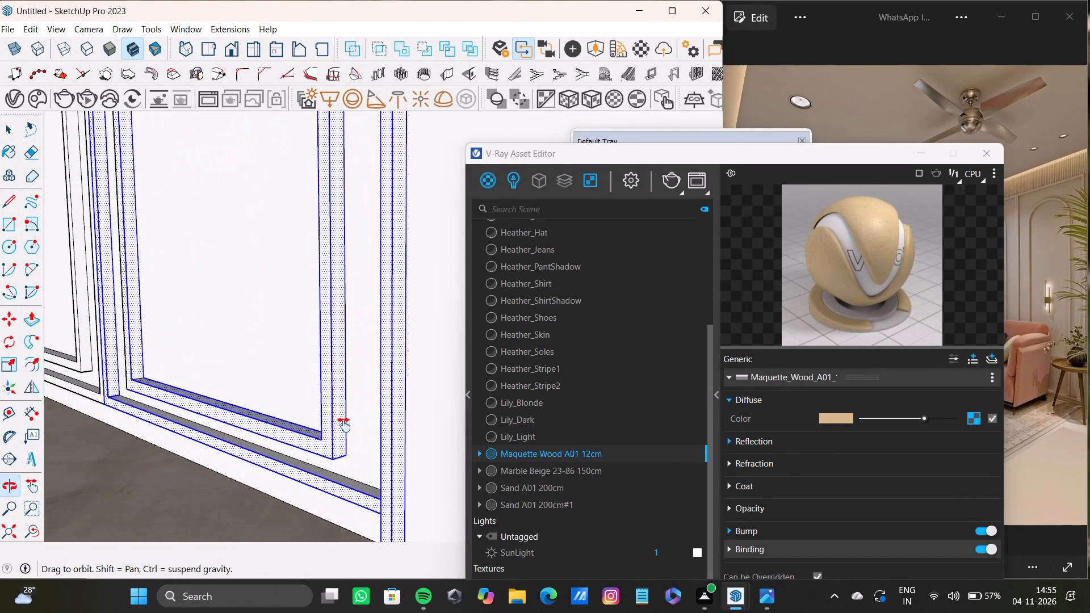
middle_click_drag(344, 425, 387, 456, "shift")
scroll(393, 454, "up", 2)
double_click(404, 469, "shift")
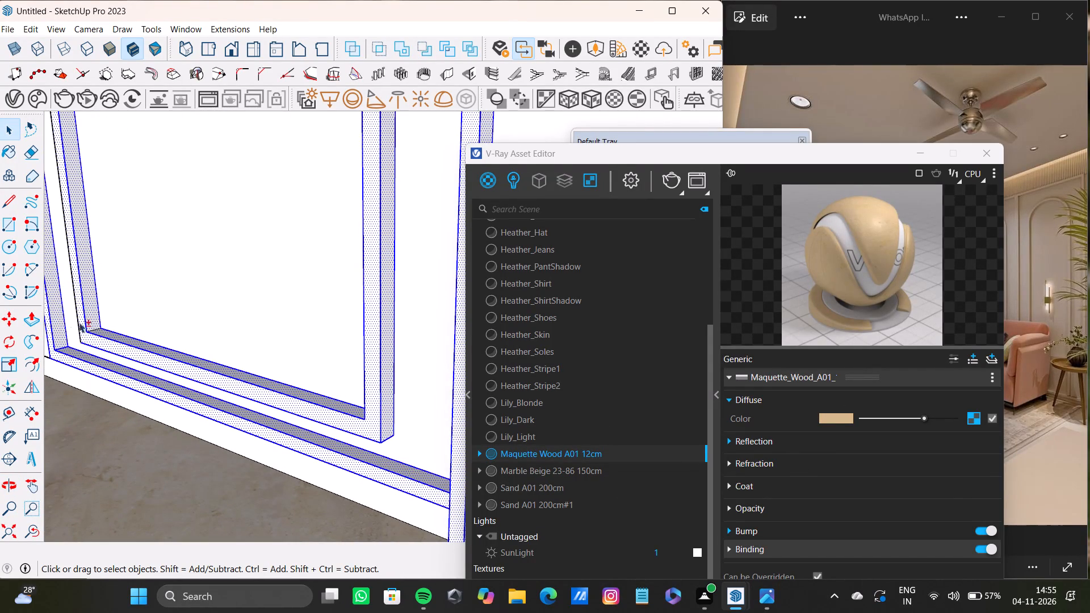
scroll(148, 325, "down", 3, "shift")
middle_click_drag(150, 326, 412, 405, "shift")
scroll(311, 380, "down", 1, "shift")
middle_click_drag(284, 394, 232, 410, "shift")
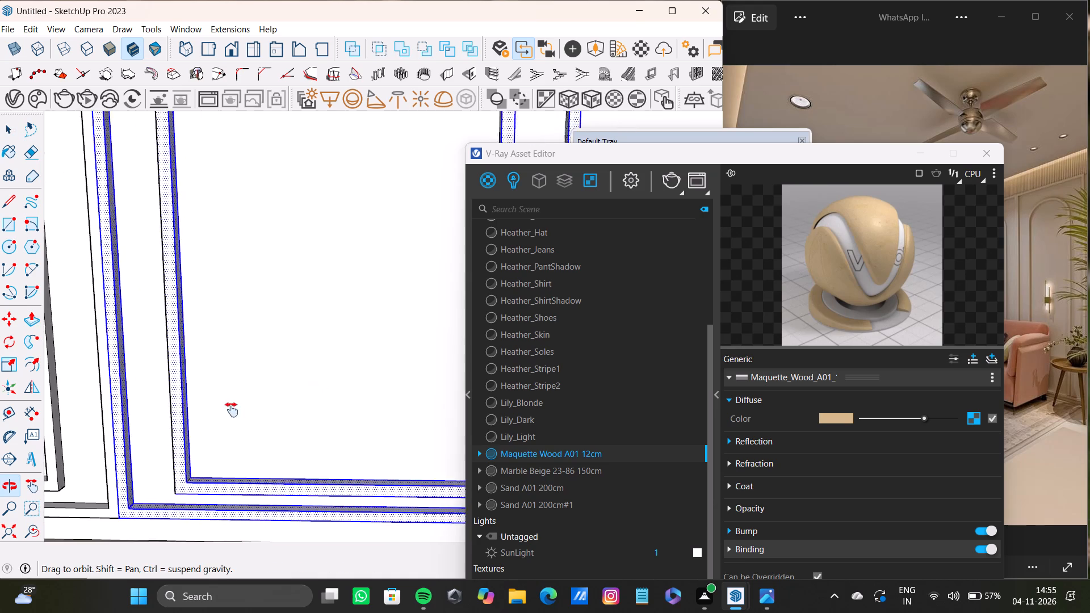
middle_click_drag(232, 410, 439, 402, "shift")
scroll(440, 401, "up", 3, "shift")
double_click(440, 401, "shift")
scroll(439, 400, "down", 4)
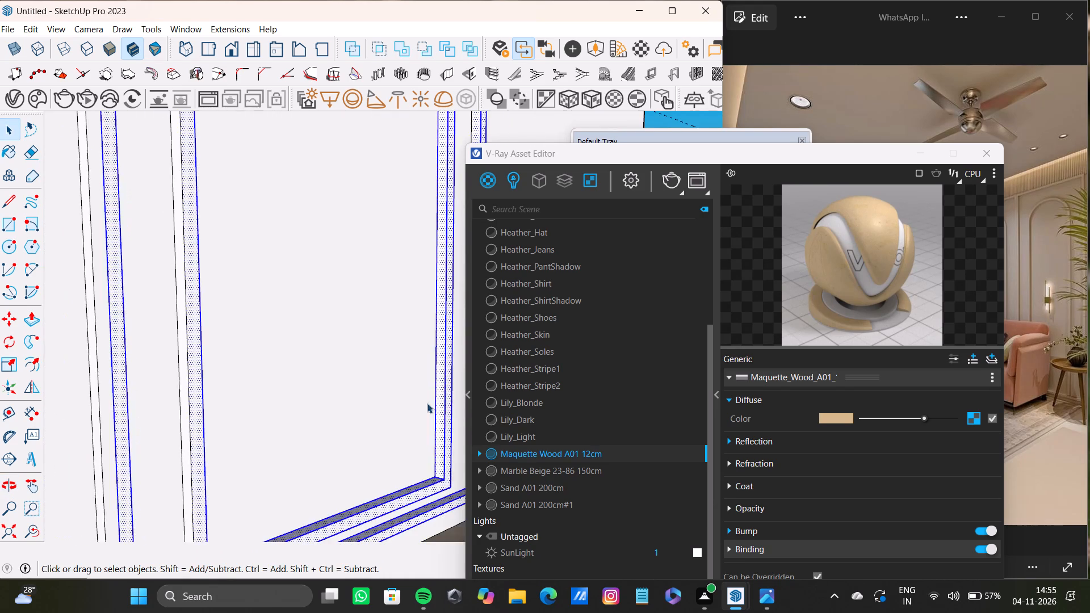
Add the front and side faces of the circle panel's outer frame beside the arched panel to the selection.
middle_click_drag(416, 411, 114, 394)
scroll(111, 383, "down", 3)
middle_click_drag(114, 380, 381, 450, "shift")
scroll(175, 456, "up", 2)
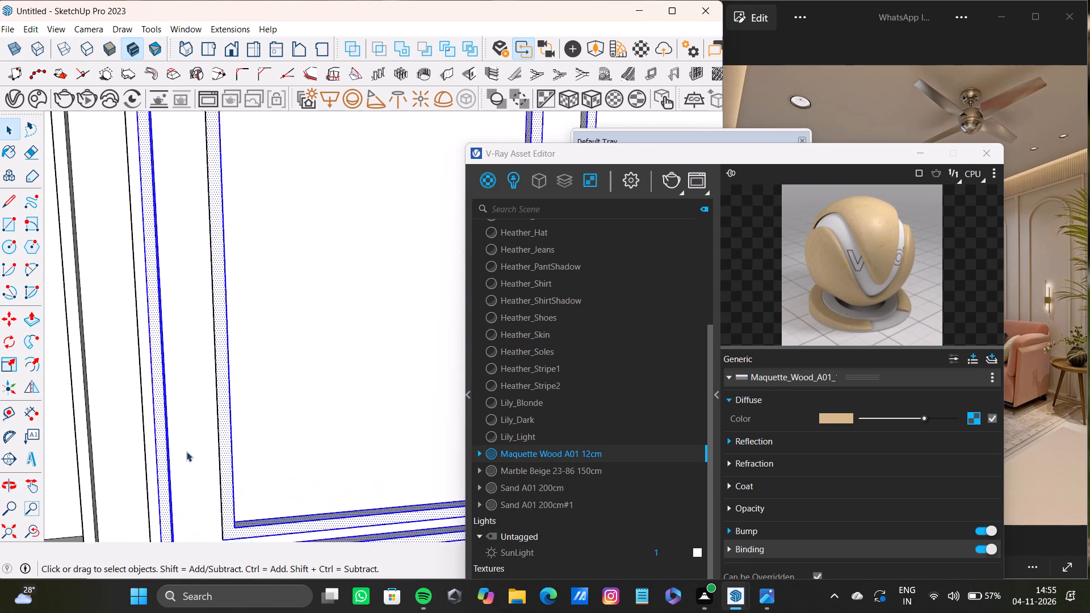
scroll(186, 451, "up", 8)
middle_click(220, 455)
middle_click_drag(223, 455, 328, 477)
scroll(315, 471, "up", 3, "shift")
double_click(297, 472, "shift")
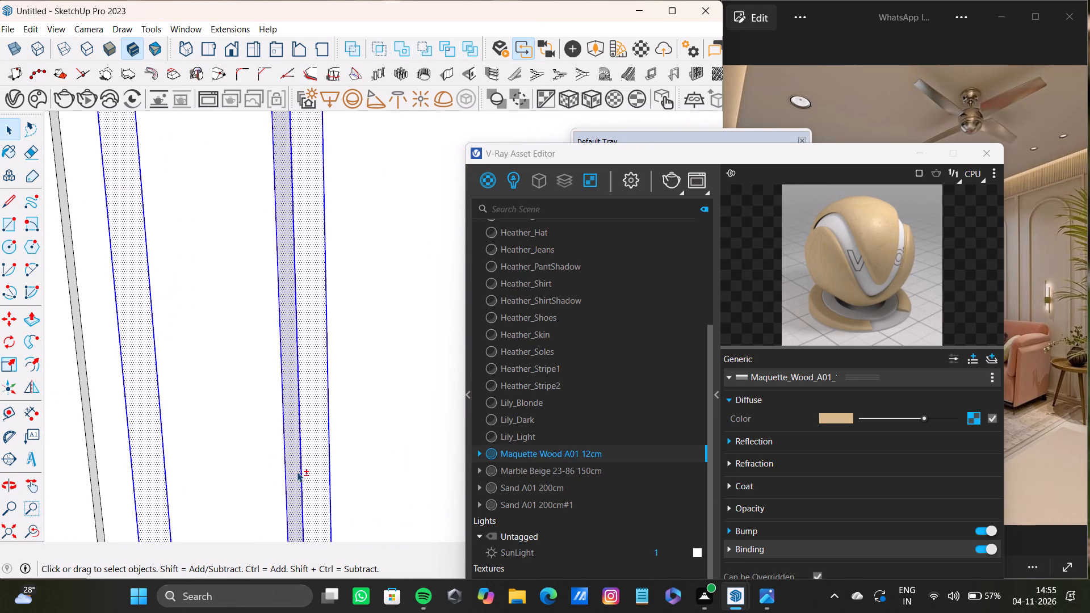
scroll(161, 463, "down", 4, "shift")
middle_click_drag(161, 463, 259, 420, "shift")
scroll(241, 430, "up", 3, "shift")
double_click(218, 444, "shift")
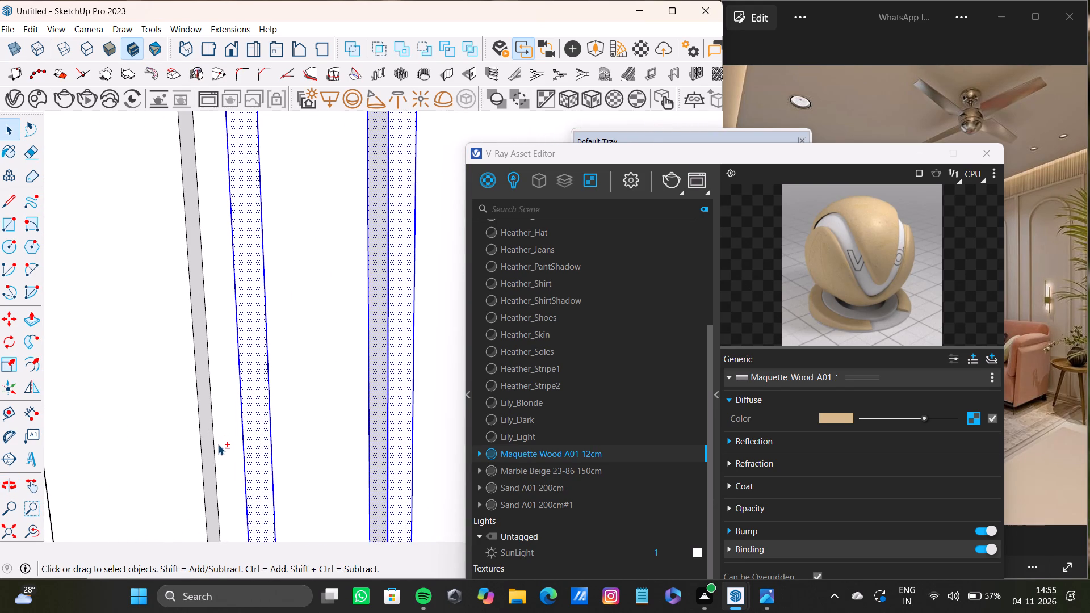
double_click(207, 446, "shift")
scroll(245, 432, "down", 14, "shift")
middle_click_drag(282, 384, 263, 460, "shift")
scroll(276, 426, "down", 2)
middle_click_drag(299, 346, 290, 499, "shift")
scroll(299, 456, "down", 2)
middle_click_drag(298, 391, 283, 454, "shift")
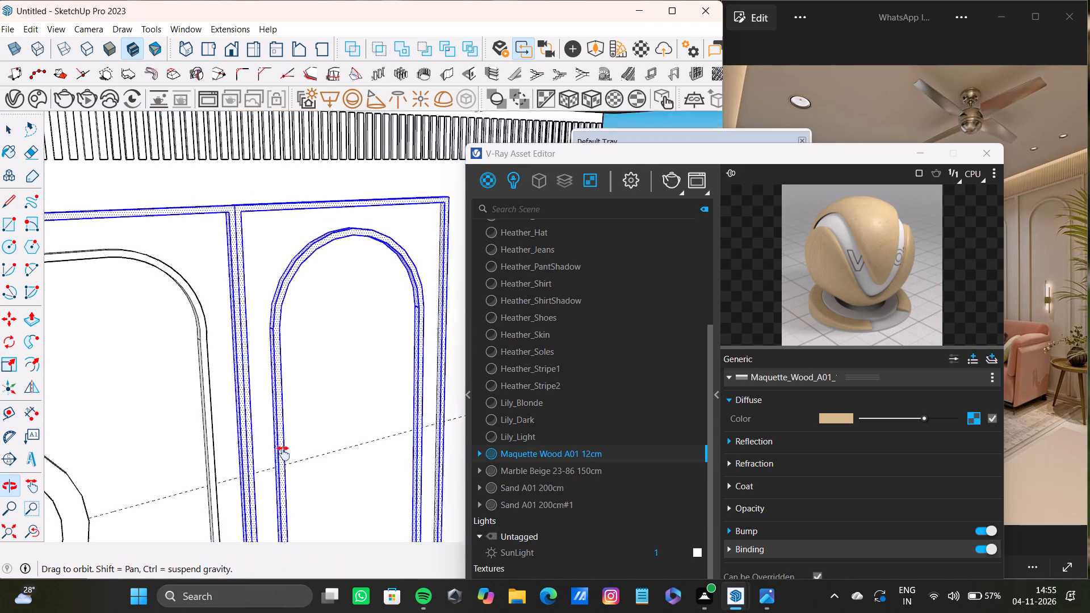
Add the far arched panel's outer frame to the selection, including its front, inner side face and top rail underside.
middle_click_drag(283, 454, 124, 408, "shift")
left_click(5, 530)
middle_click_drag(397, 410, 141, 428)
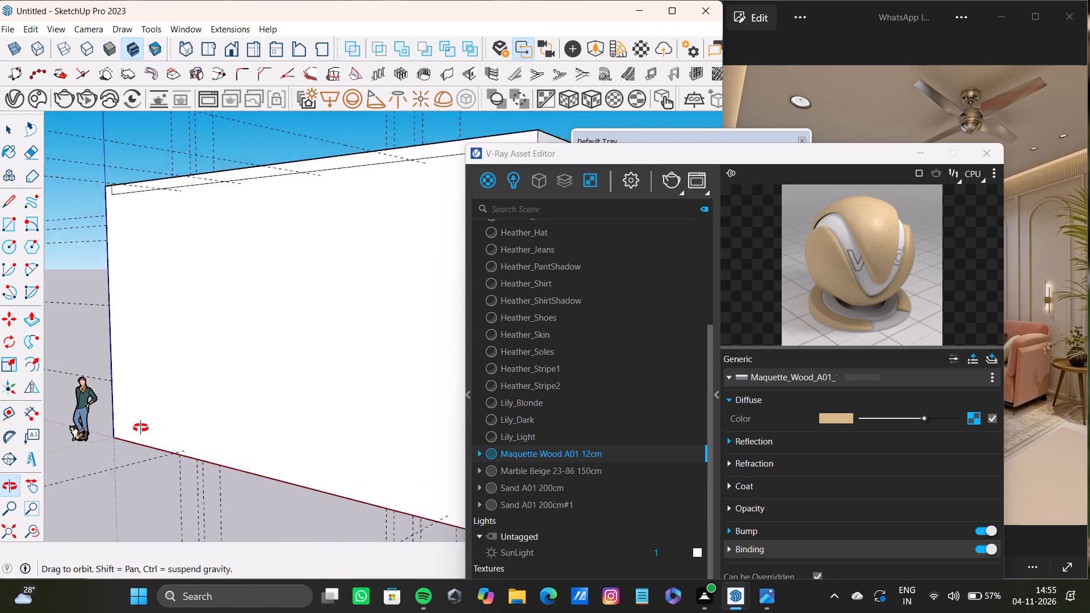
middle_click_drag(141, 428, 141, 427)
scroll(328, 342, "down", 2)
middle_click_drag(370, 350, 254, 351, "shift")
scroll(286, 325, "up", 11)
scroll(248, 179, "up", 1)
middle_click_drag(249, 179, 262, 220, "shift")
scroll(276, 196, "up", 8)
scroll(284, 266, "up", 5)
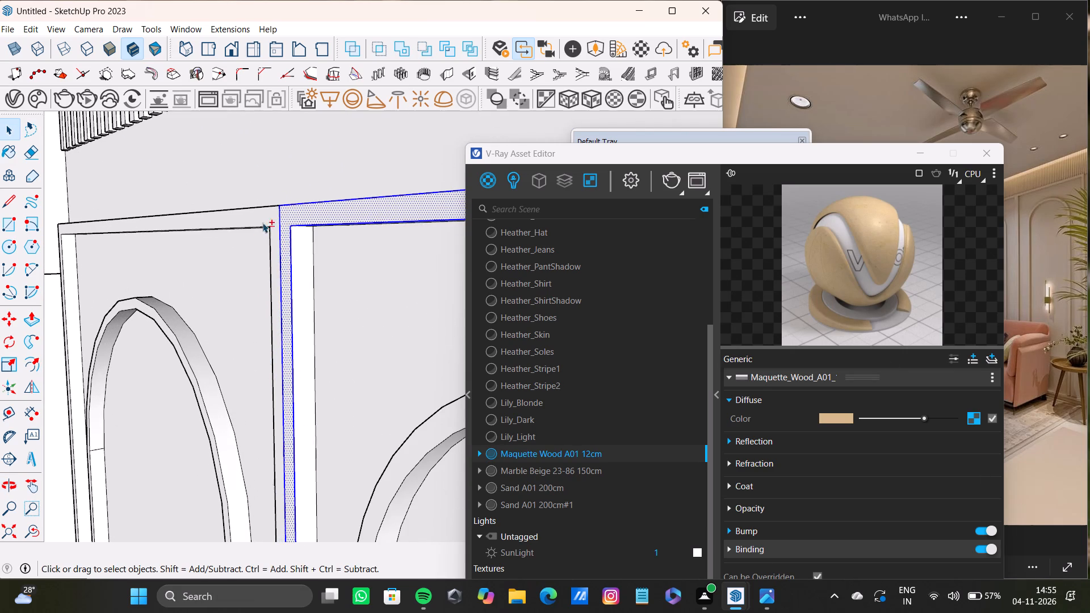
double_click(272, 216, "shift")
double_click(73, 267, "shift")
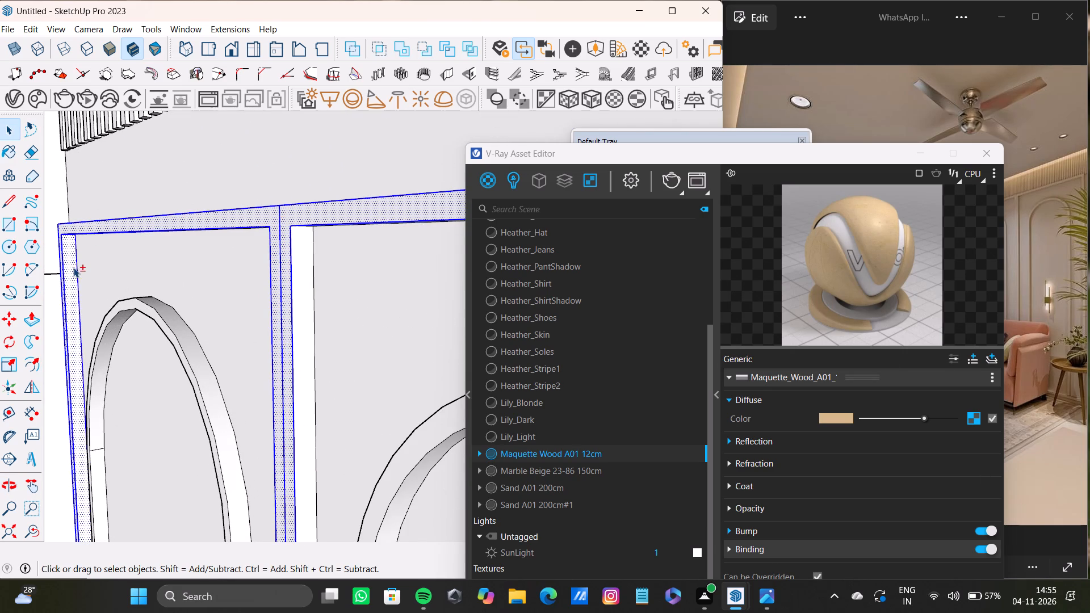
scroll(205, 303, "down", 4, "shift")
middle_click_drag(204, 316, 276, 216, "shift")
scroll(303, 261, "up", 6, "shift")
double_click(320, 214, "shift")
scroll(300, 274, "down", 7, "shift")
middle_click_drag(290, 348, 290, 249, "shift")
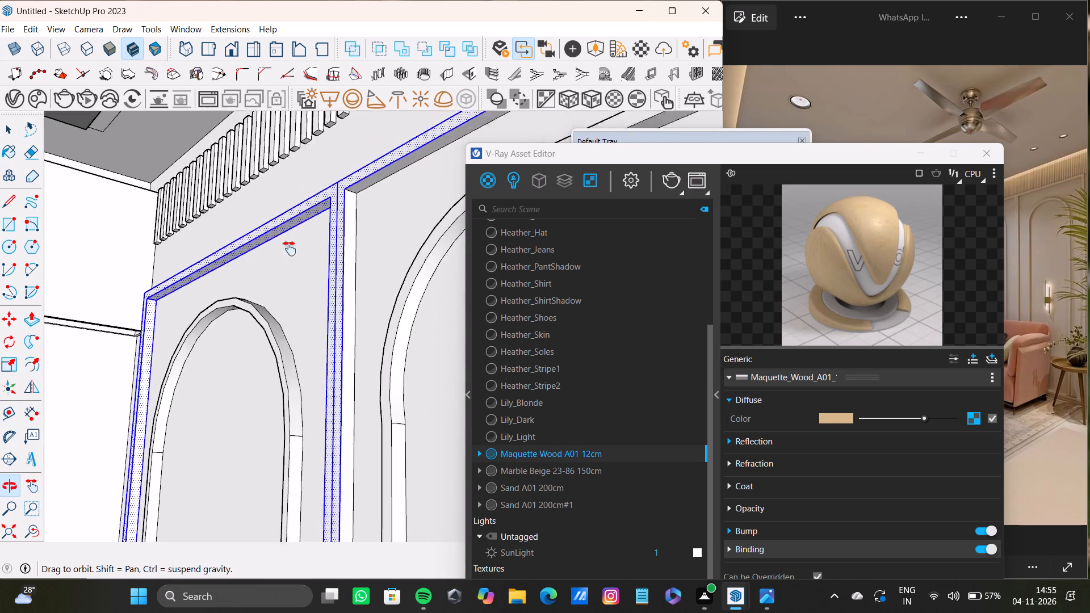
middle_click_drag(290, 249, 318, 408, "shift")
Add the upward faces of the bottom rails under the far arched panel and the circle panel to the selection.
left_click(18, 527)
scroll(336, 292, "up", 4)
scroll(401, 372, "down", 3)
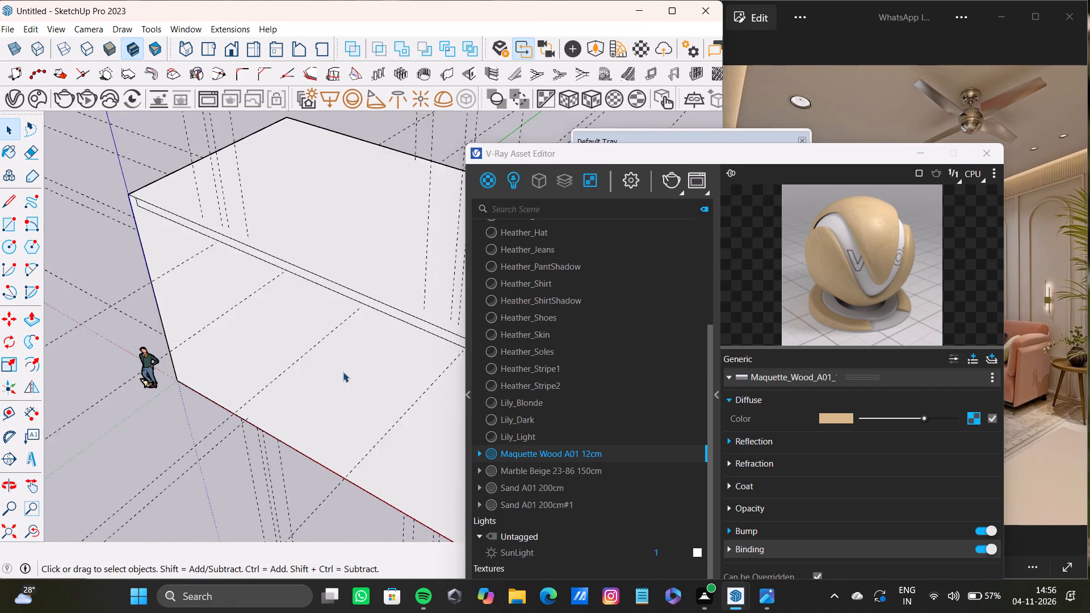
scroll(343, 372, "down", 8)
middle_click_drag(388, 390, 86, 349)
scroll(279, 390, "up", 5)
middle_click_drag(466, 366, 287, 362)
scroll(325, 360, "up", 1)
middle_click_drag(326, 360, 352, 316)
scroll(320, 355, "up", 15)
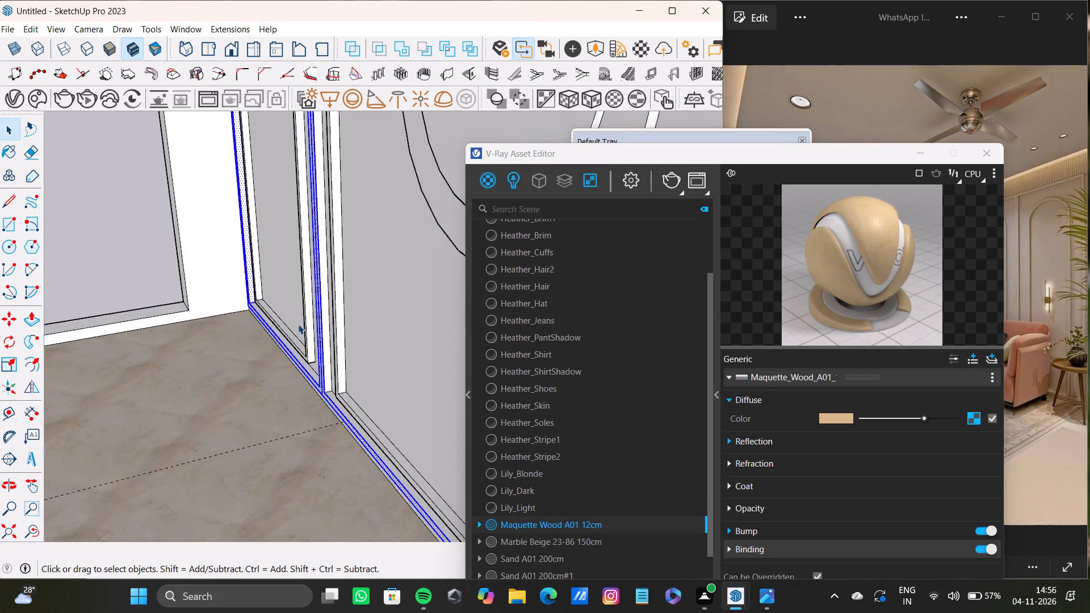
scroll(298, 324, "up", 11)
double_click(340, 430, "shift")
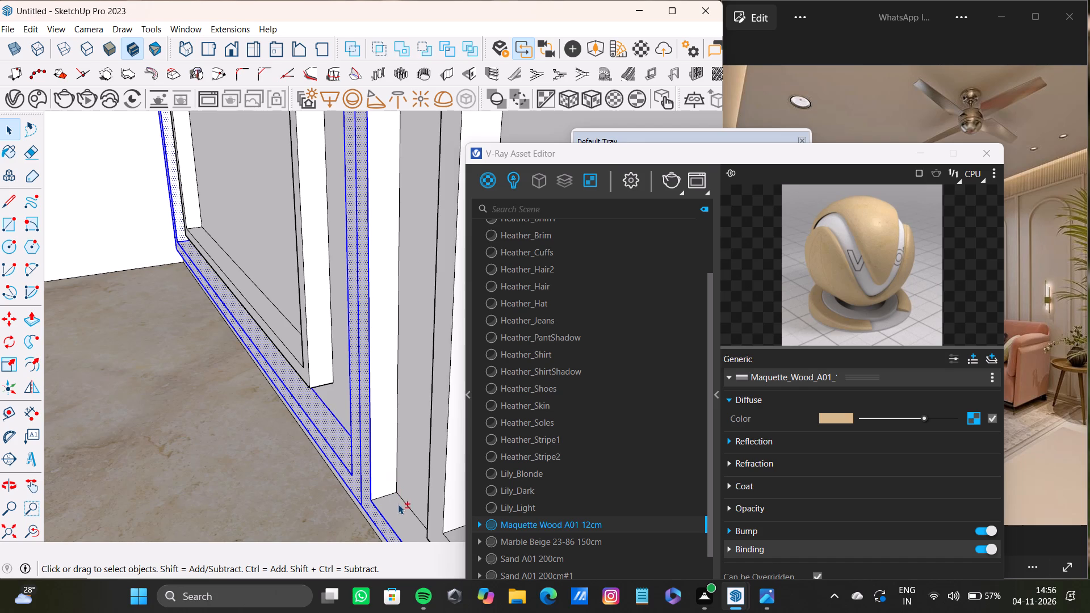
double_click(400, 508, "shift")
scroll(401, 494, "down", 3, "shift")
scroll(294, 331, "down", 4, "shift")
middle_click_drag(300, 354, 152, 241, "shift")
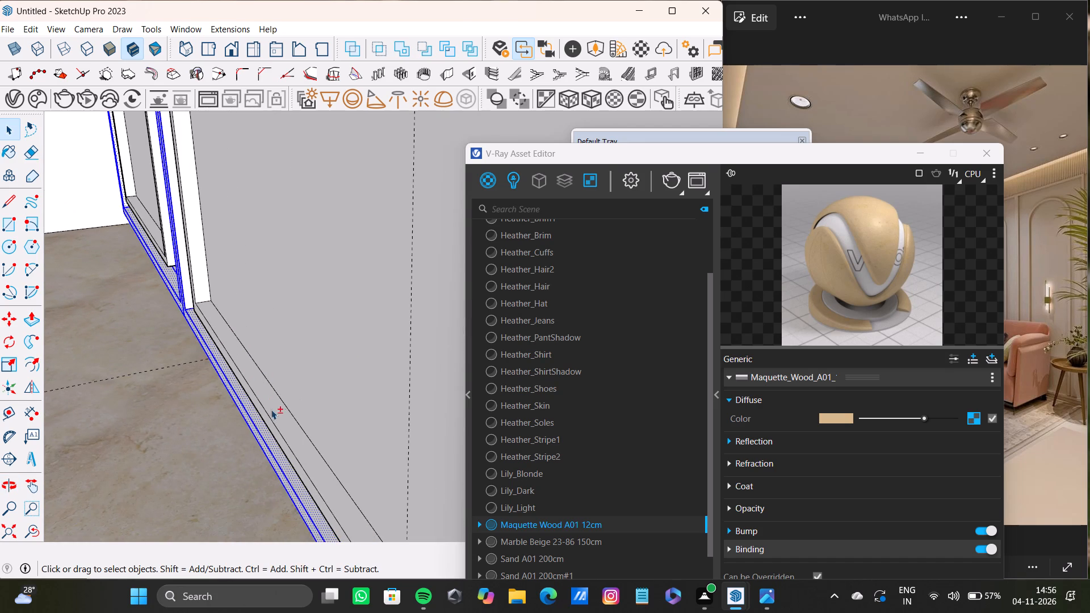
scroll(280, 416, "down", 3, "shift")
middle_click_drag(279, 416, 248, 243, "shift")
scroll(290, 378, "down", 2, "shift")
middle_click_drag(342, 455, 202, 322, "shift")
scroll(241, 351, "down", 7, "shift")
middle_click_drag(330, 427, 275, 317, "shift")
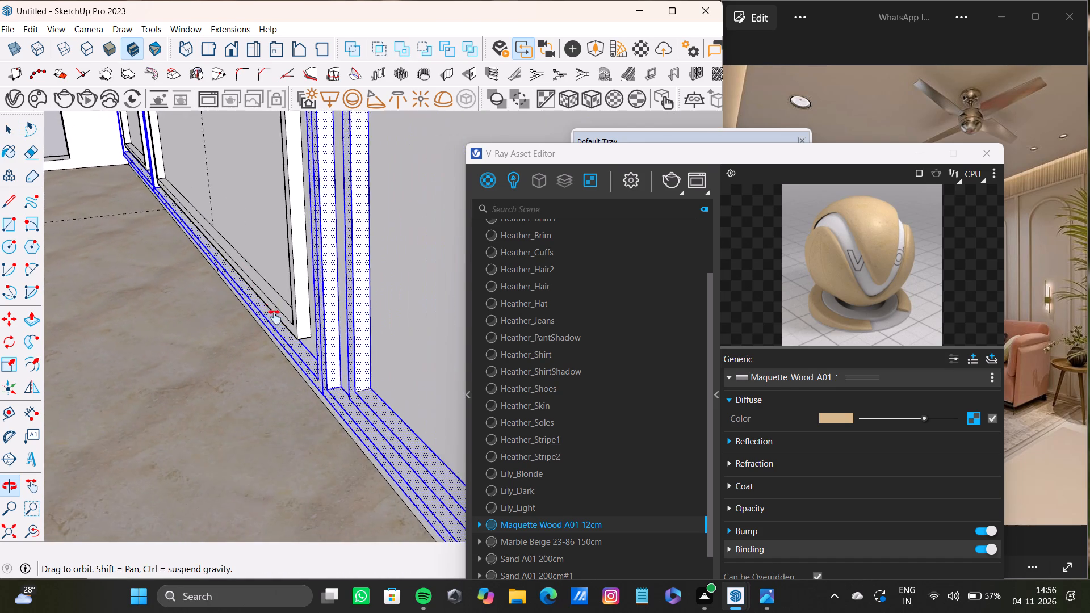
middle_click_drag(275, 317, 257, 283, "shift")
scroll(318, 405, "down", 12, "shift")
middle_click_drag(271, 372, 200, 505, "shift")
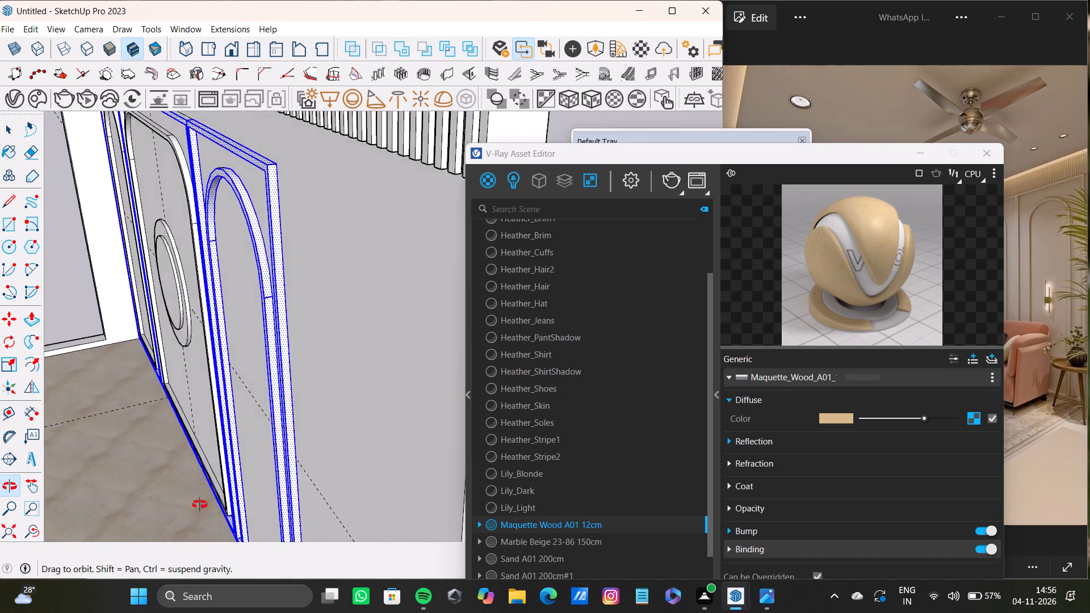
middle_click_drag(200, 505, 423, 507, "shift")
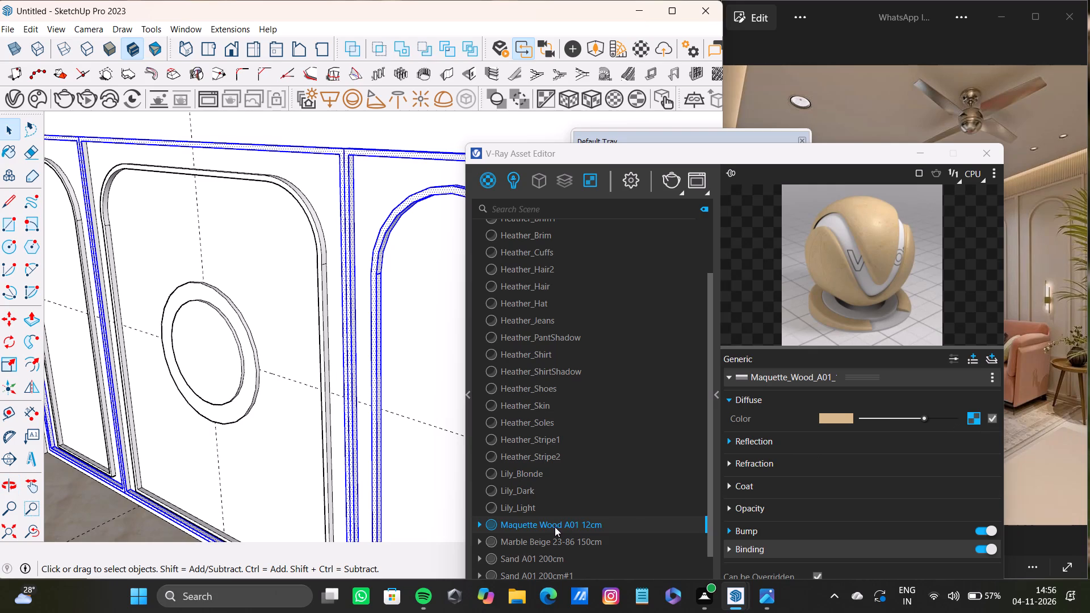
Apply the Maquette Wood A01 12cm material to the selected frame faces.
right_click(557, 526, "shift")
left_click(584, 372, "shift")
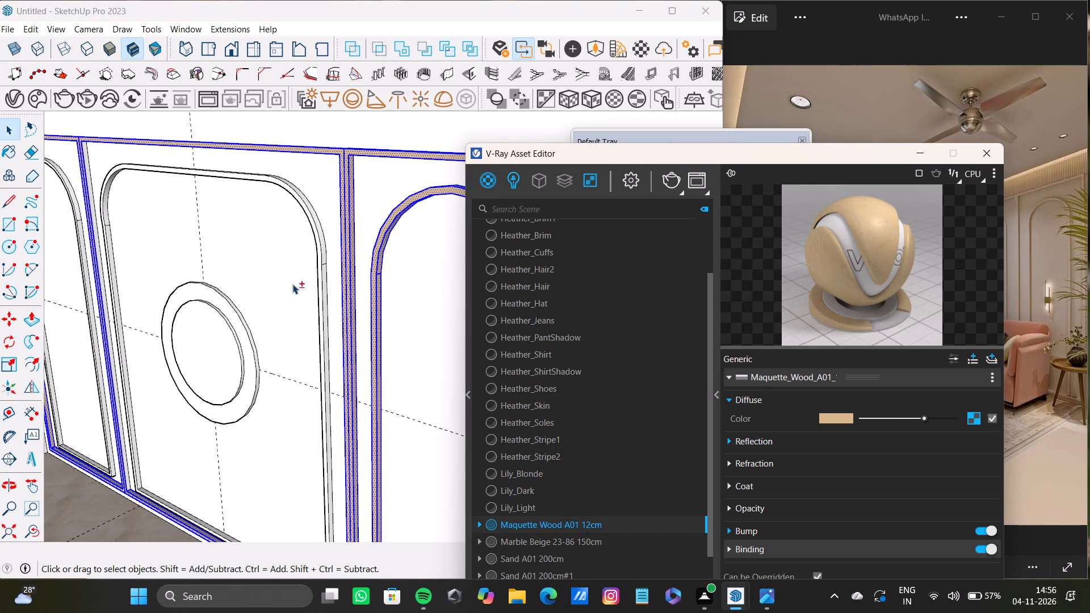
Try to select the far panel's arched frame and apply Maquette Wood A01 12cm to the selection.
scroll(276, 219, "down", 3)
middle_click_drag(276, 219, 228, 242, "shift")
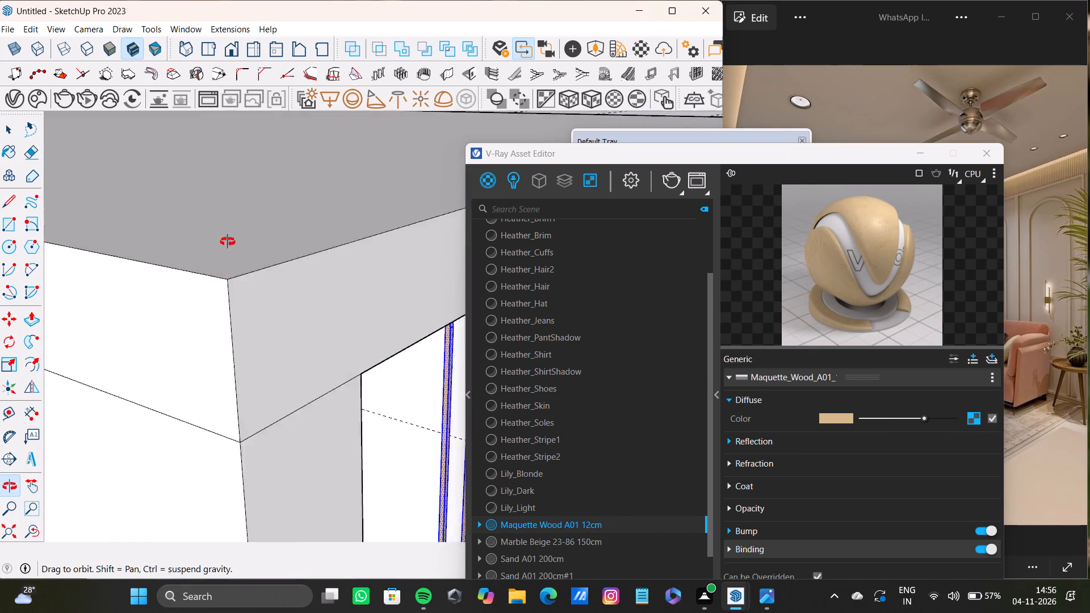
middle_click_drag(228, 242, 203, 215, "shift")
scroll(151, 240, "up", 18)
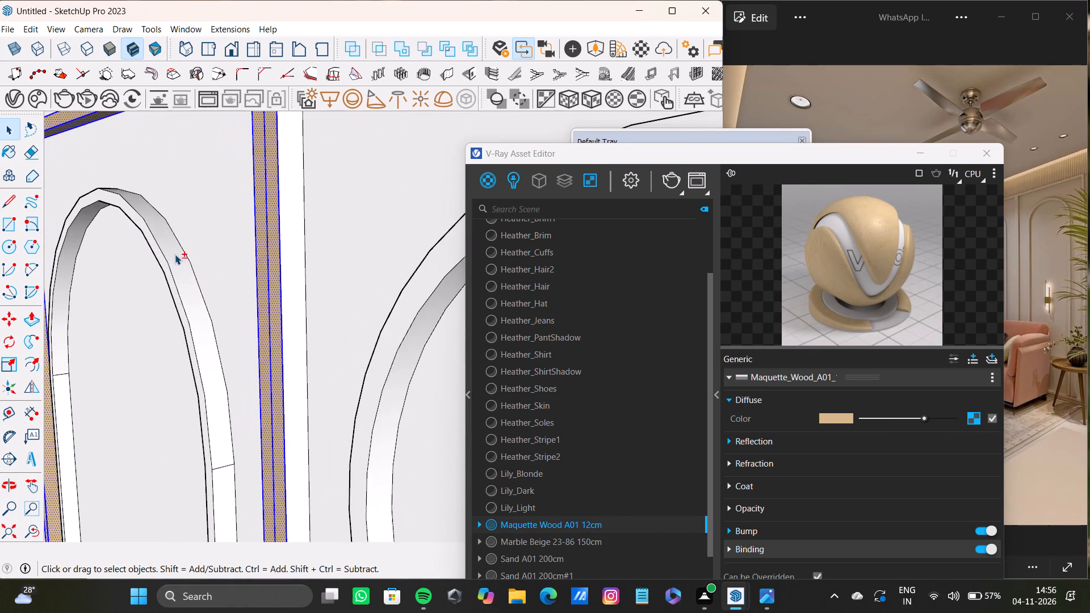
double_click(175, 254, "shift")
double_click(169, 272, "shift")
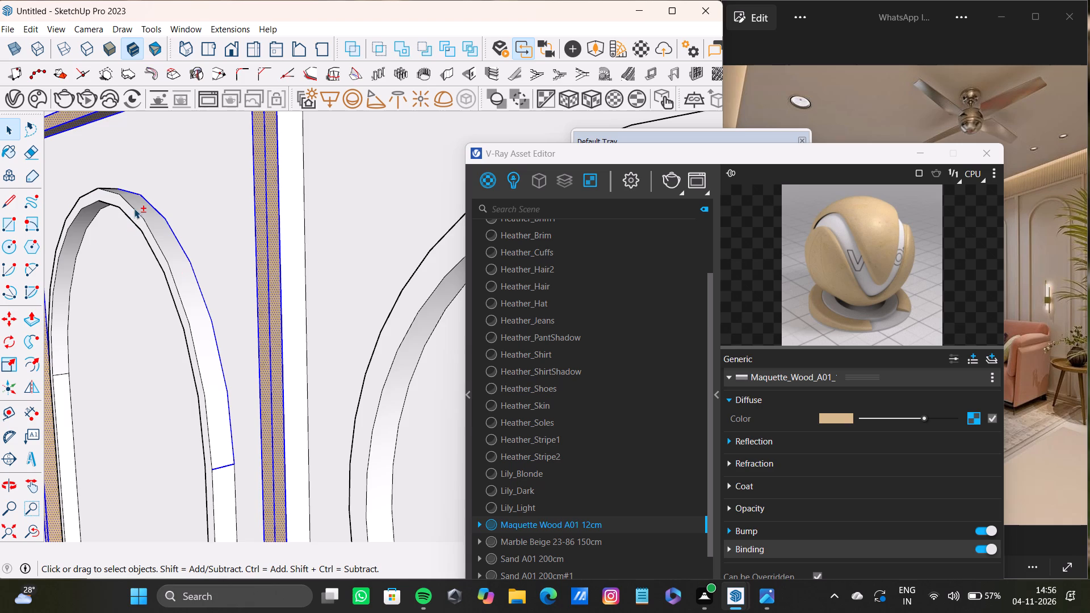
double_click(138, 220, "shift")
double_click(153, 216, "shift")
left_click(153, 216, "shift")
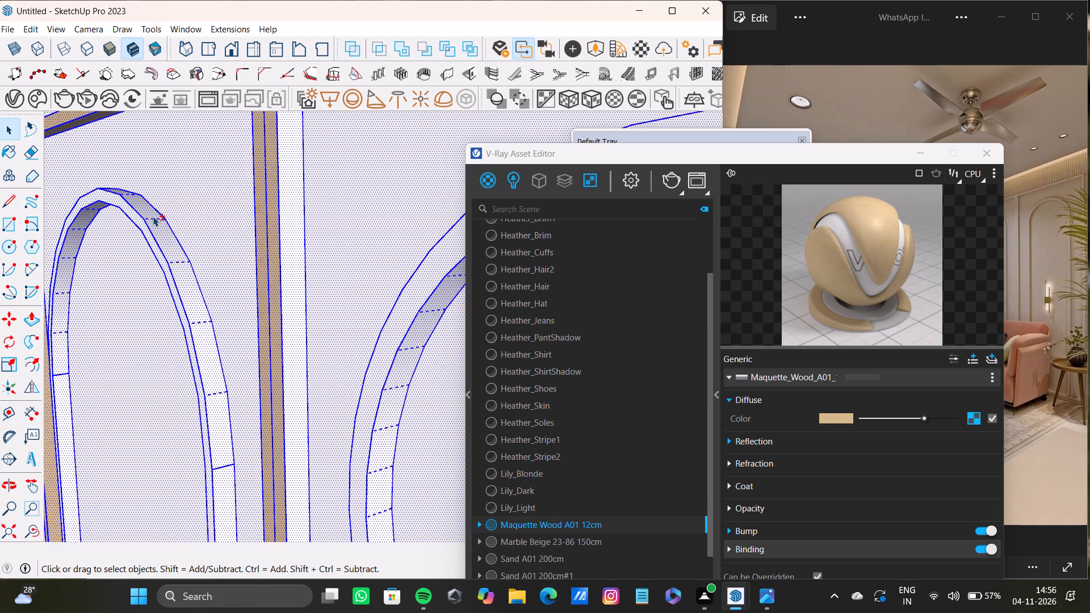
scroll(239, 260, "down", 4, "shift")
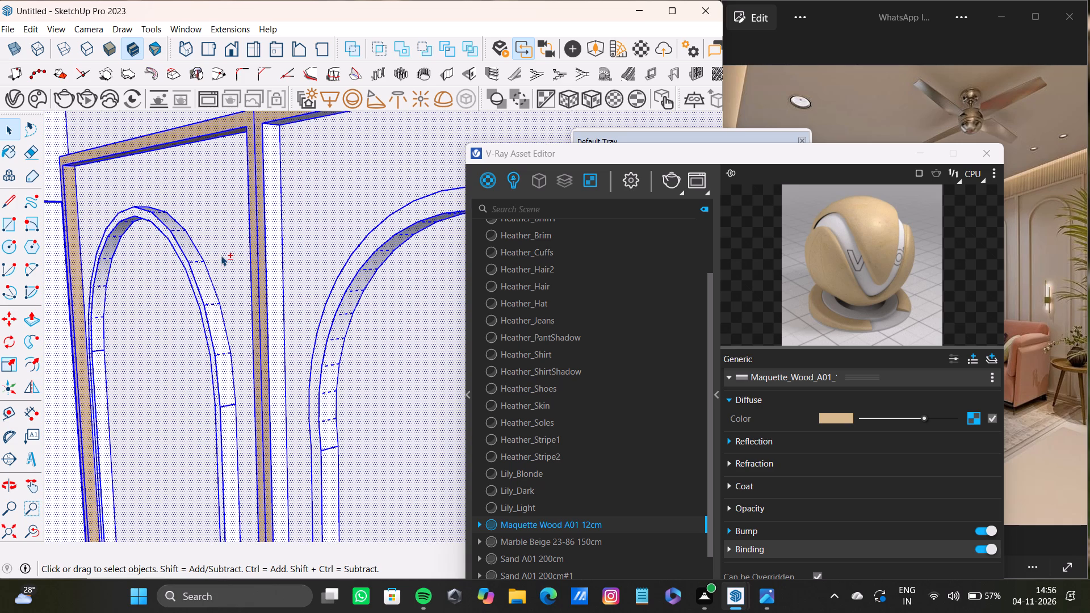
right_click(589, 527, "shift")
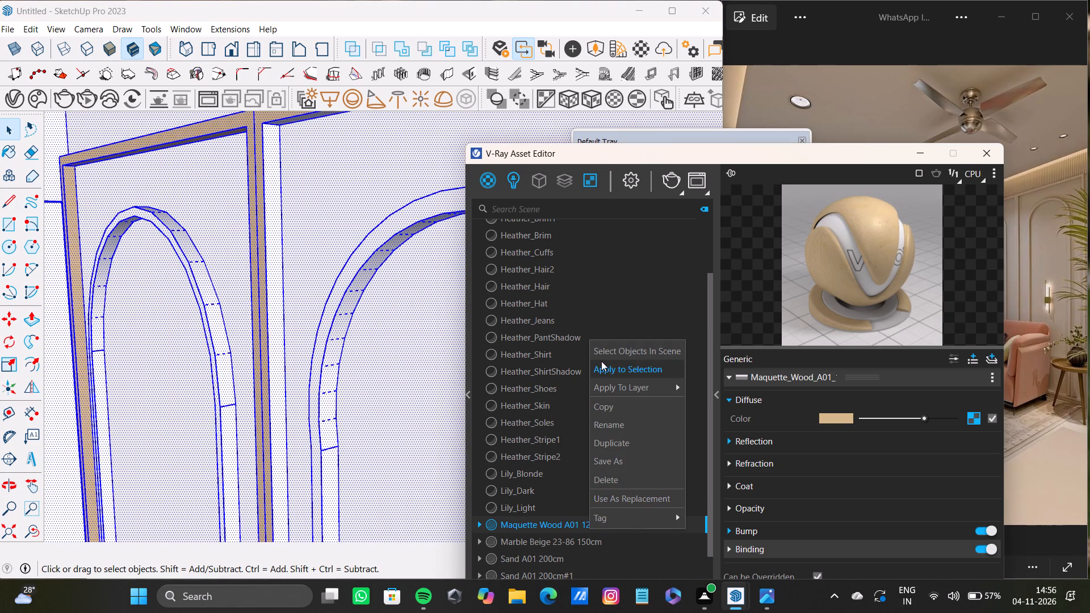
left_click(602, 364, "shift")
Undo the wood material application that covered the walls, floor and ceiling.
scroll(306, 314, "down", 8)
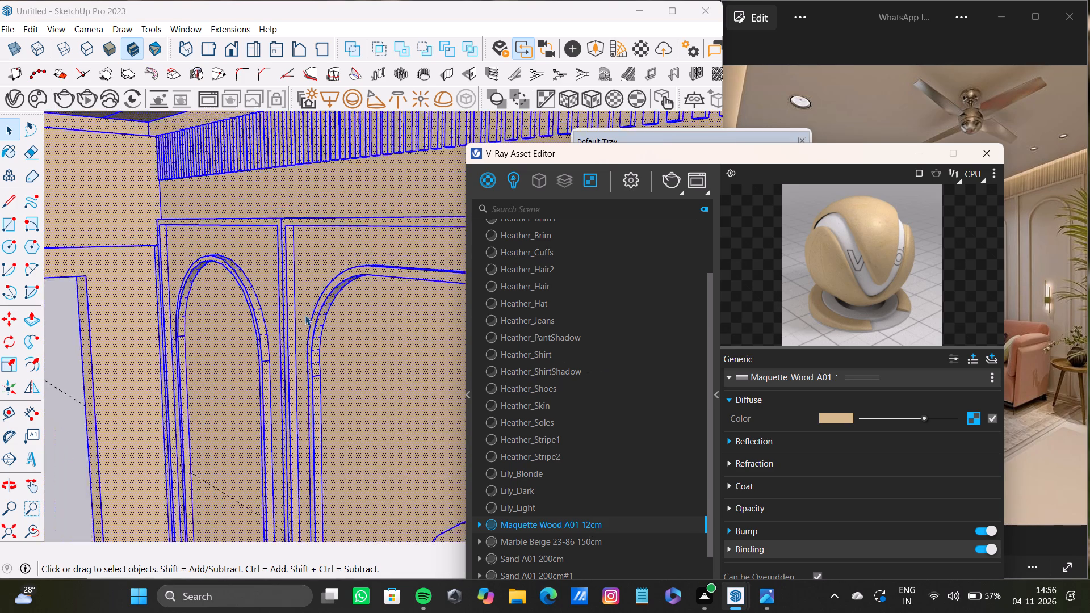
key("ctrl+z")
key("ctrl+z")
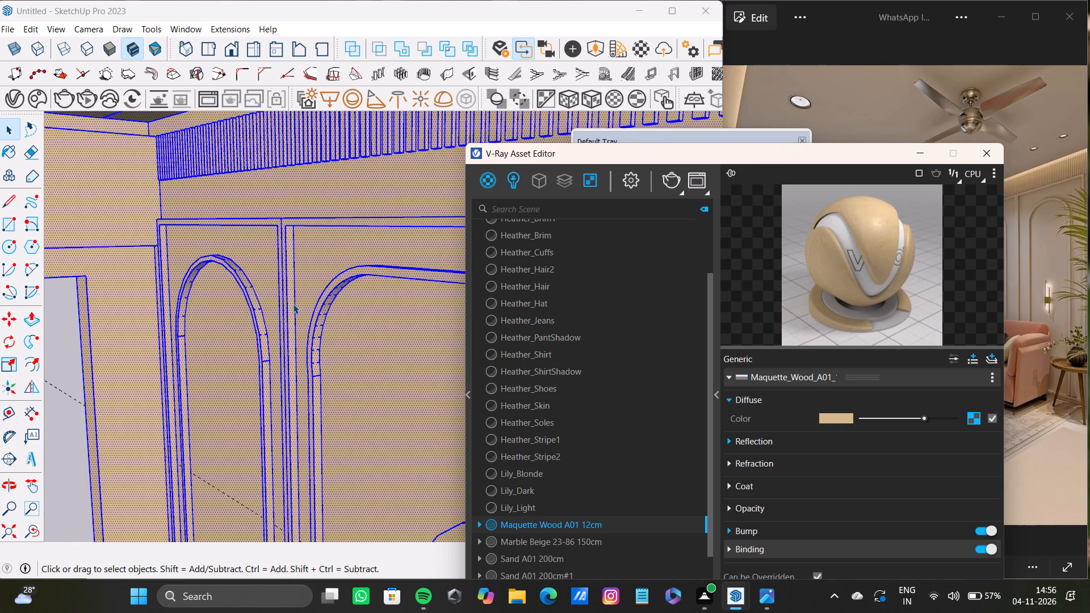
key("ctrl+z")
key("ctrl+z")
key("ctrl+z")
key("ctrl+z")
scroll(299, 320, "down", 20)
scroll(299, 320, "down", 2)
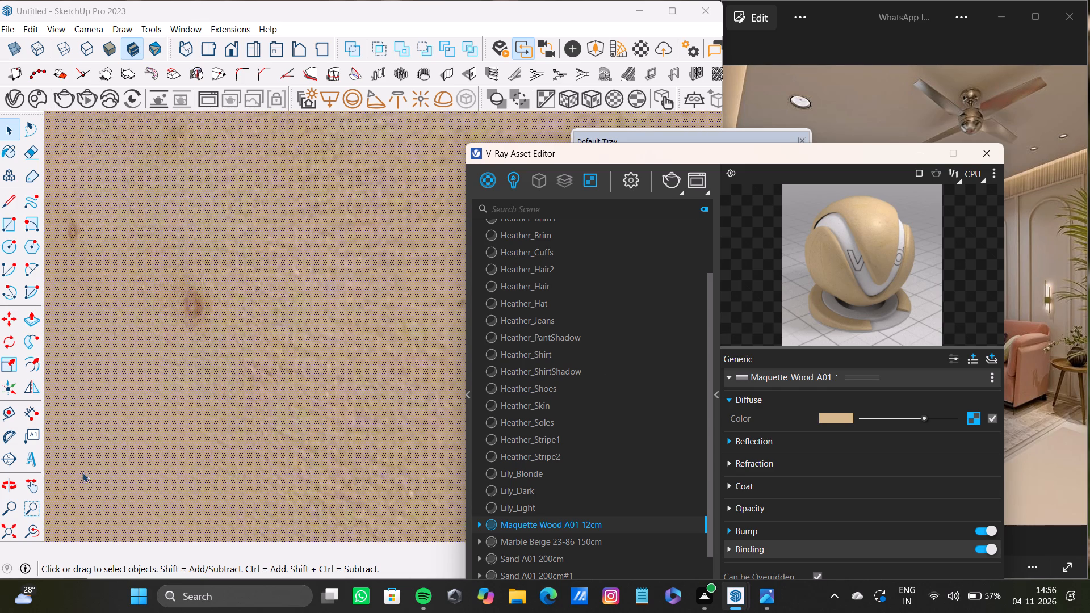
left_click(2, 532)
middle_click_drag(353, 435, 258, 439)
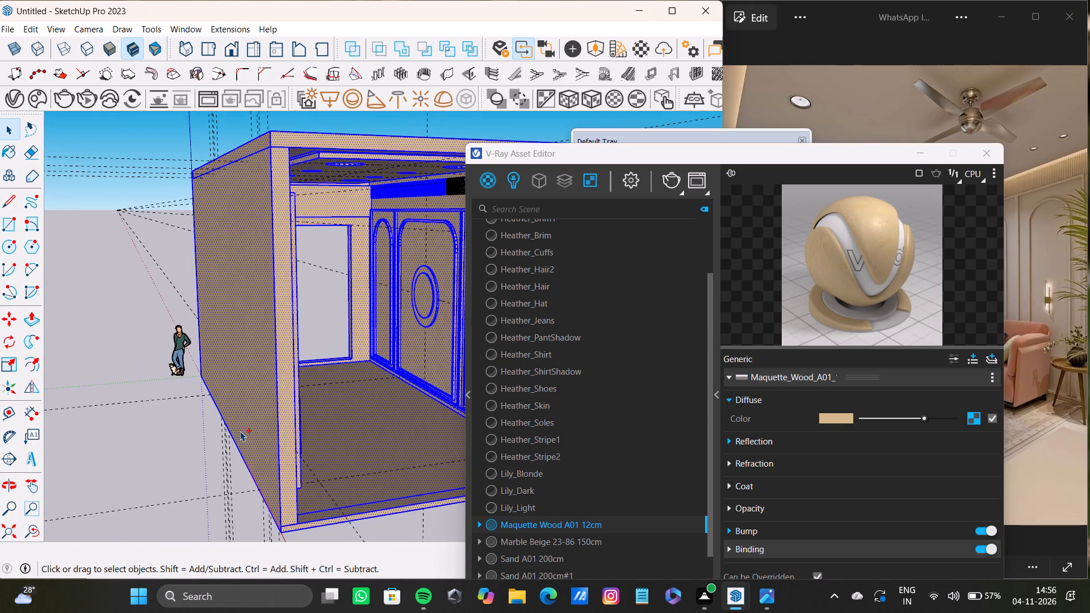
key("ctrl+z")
Replace the selection with the surround faces of the circle panel and near arched panel plus the circle panel's raised frame.
middle_click_drag(306, 360, 204, 362)
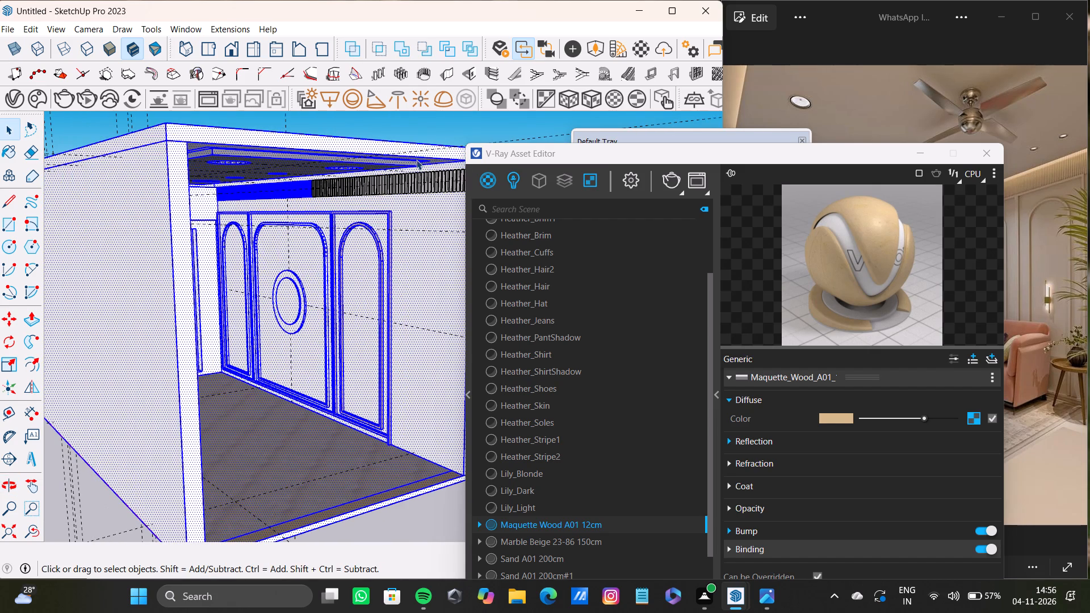
left_click(424, 116)
scroll(301, 243, "up", 11)
left_click(379, 173)
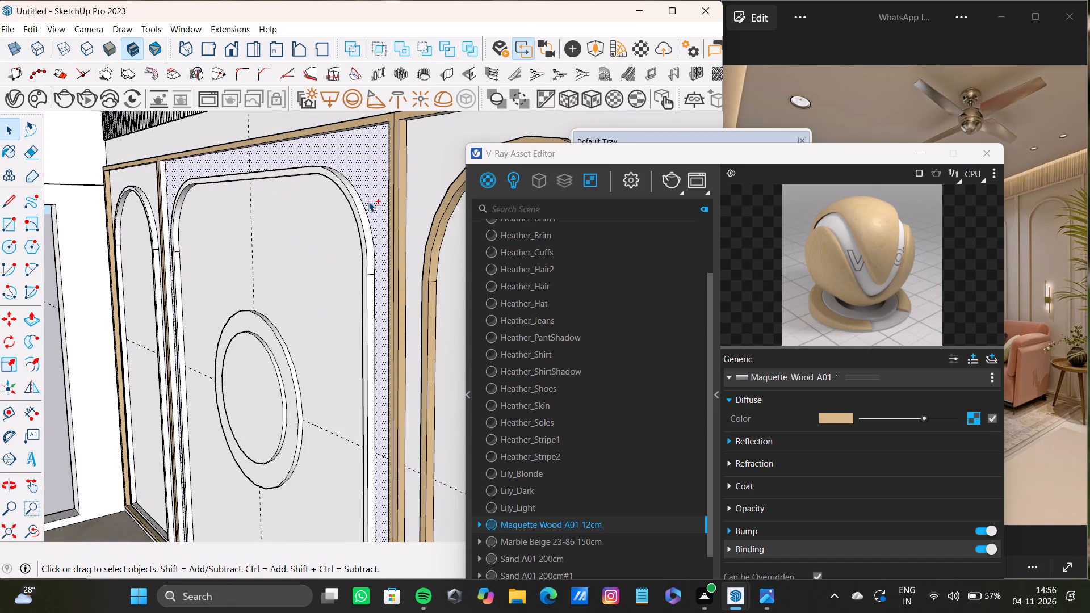
left_click(416, 167, "shift")
double_click(371, 250, "shift")
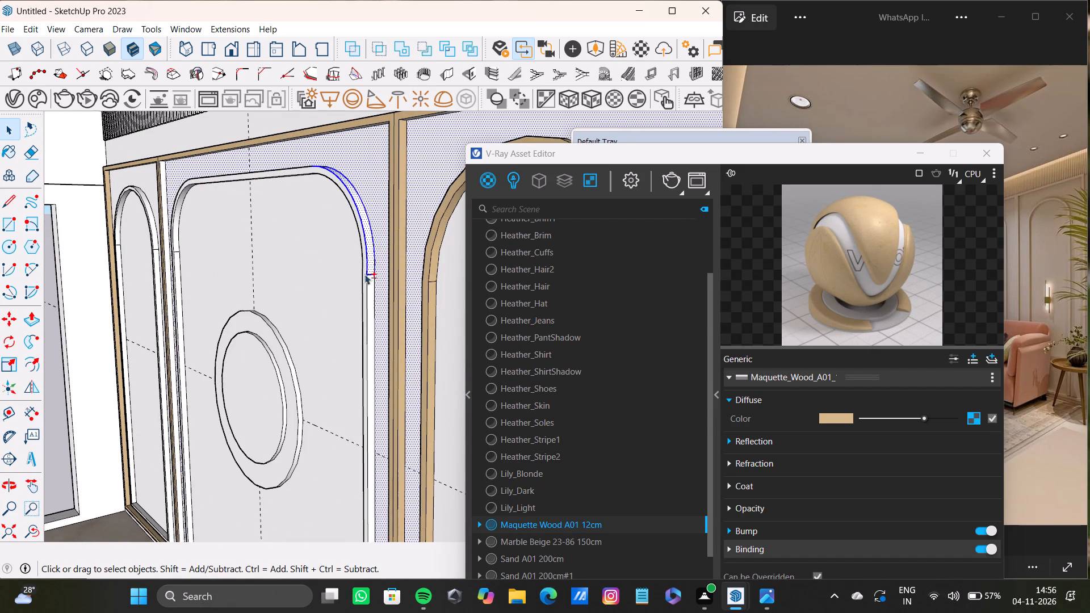
double_click(370, 289, "shift")
scroll(367, 285, "up", 6, "shift")
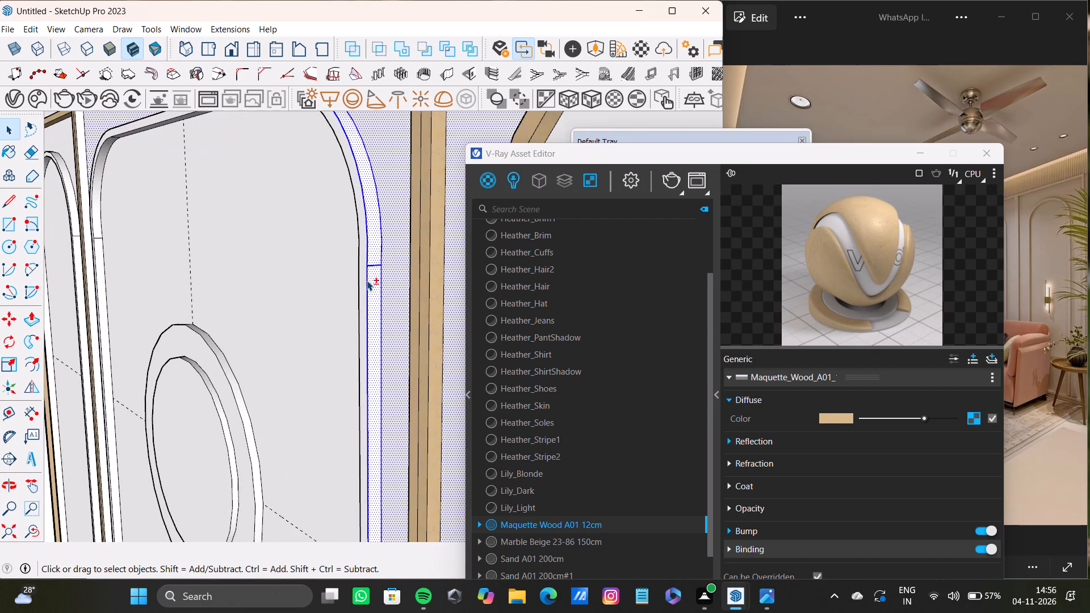
double_click(364, 280, "shift")
scroll(357, 268, "down", 4, "shift")
middle_click_drag(357, 268, 410, 353, "shift")
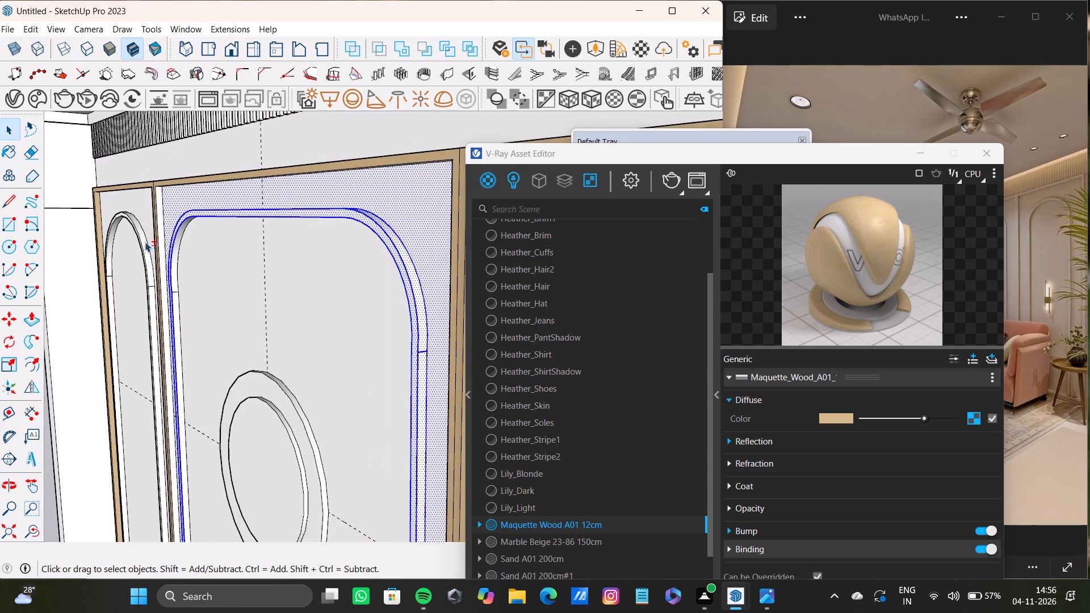
Add the far arched panel's frame and surround to the selection and apply Maquette Wood A01 12cm to all of it.
scroll(144, 242, "up", 6, "shift")
double_click(150, 272, "shift")
scroll(147, 278, "up", 1, "shift")
middle_click_drag(147, 278, 508, 355, "shift")
scroll(410, 367, "up", 3)
double_click(369, 362, "shift")
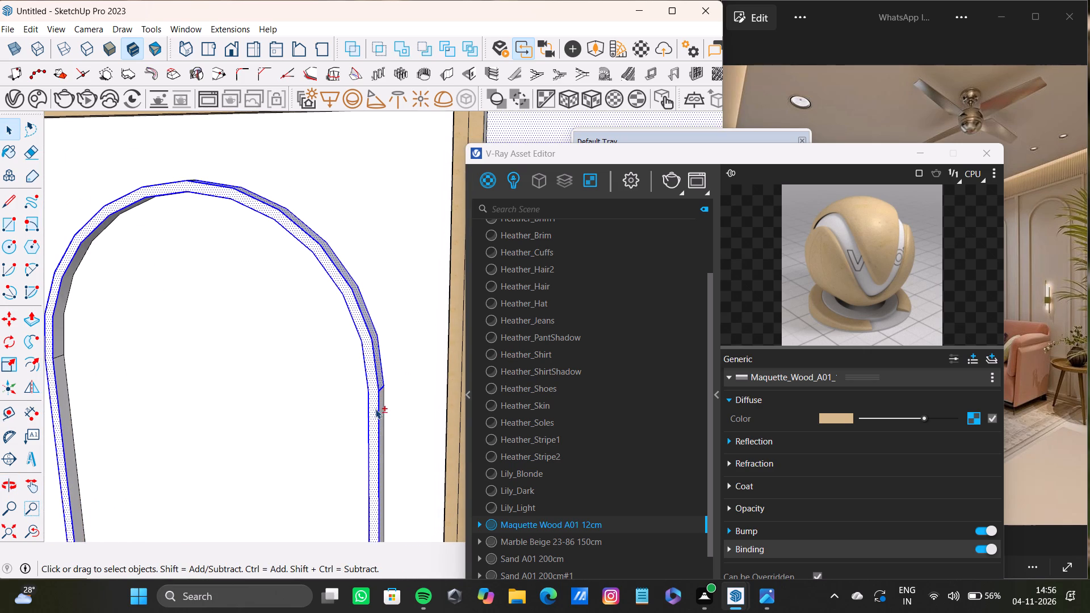
double_click(382, 421, "shift")
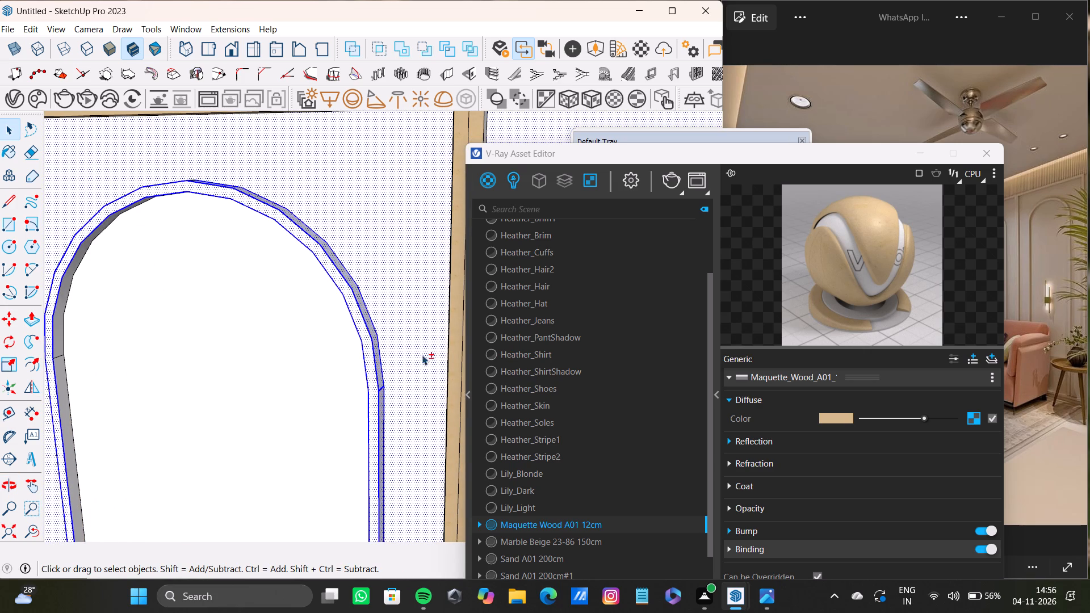
scroll(406, 355, "down", 11, "shift")
middle_click_drag(352, 362, 18, 303, "shift")
left_click(6, 535, "shift")
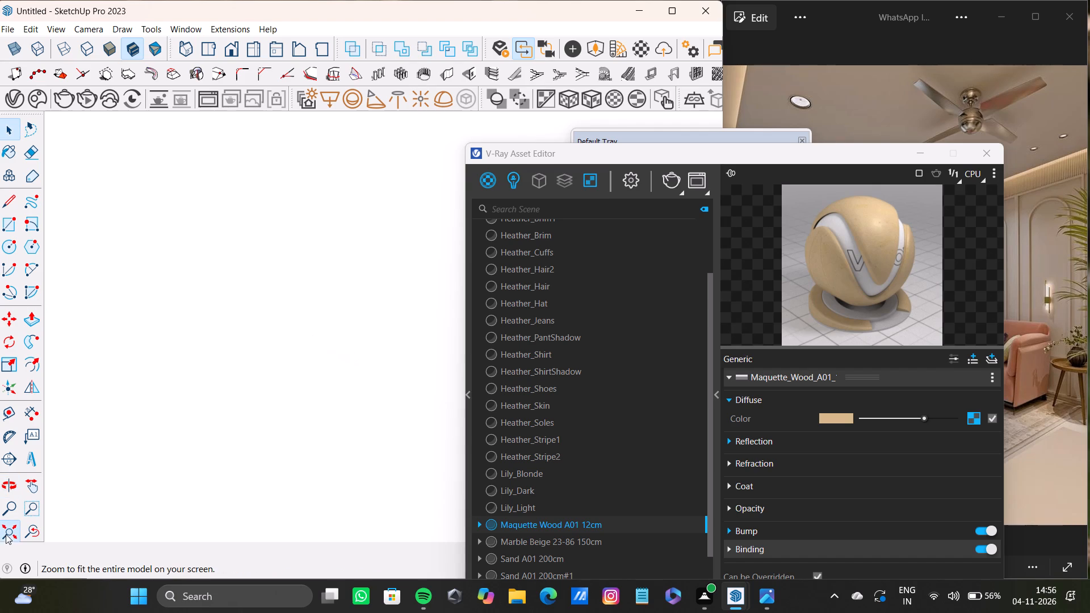
middle_click_drag(337, 315, 16, 219, "shift")
scroll(119, 225, "down", 3)
middle_click_drag(204, 250, 216, 302)
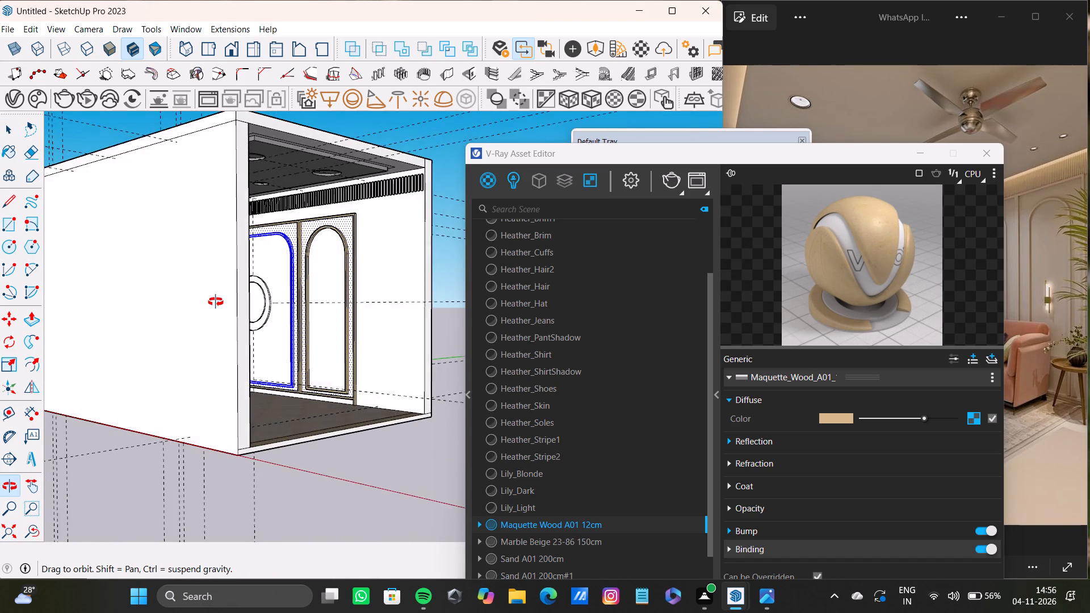
middle_click_drag(216, 302, 214, 297)
scroll(276, 272, "up", 6, "shift")
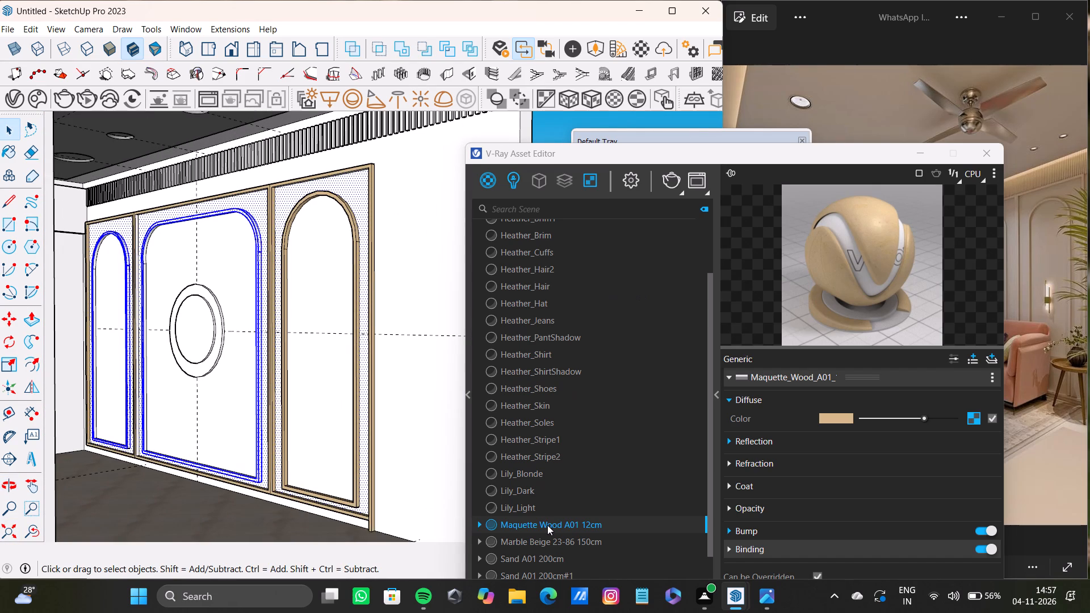
right_click(554, 526, "shift")
left_click(564, 364, "shift")
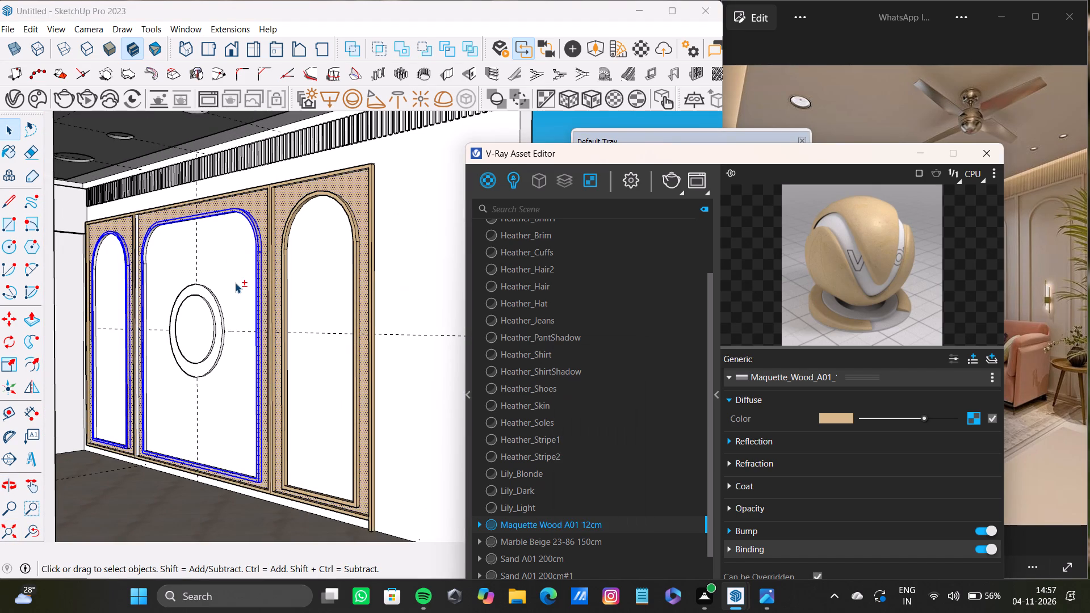
Apply Maquette Wood A01 12cm to the circle panel's inner field and the unpainted side of the divider beside it.
scroll(236, 283, "up", 4, "shift")
middle_click_drag(236, 279, 314, 280, "shift")
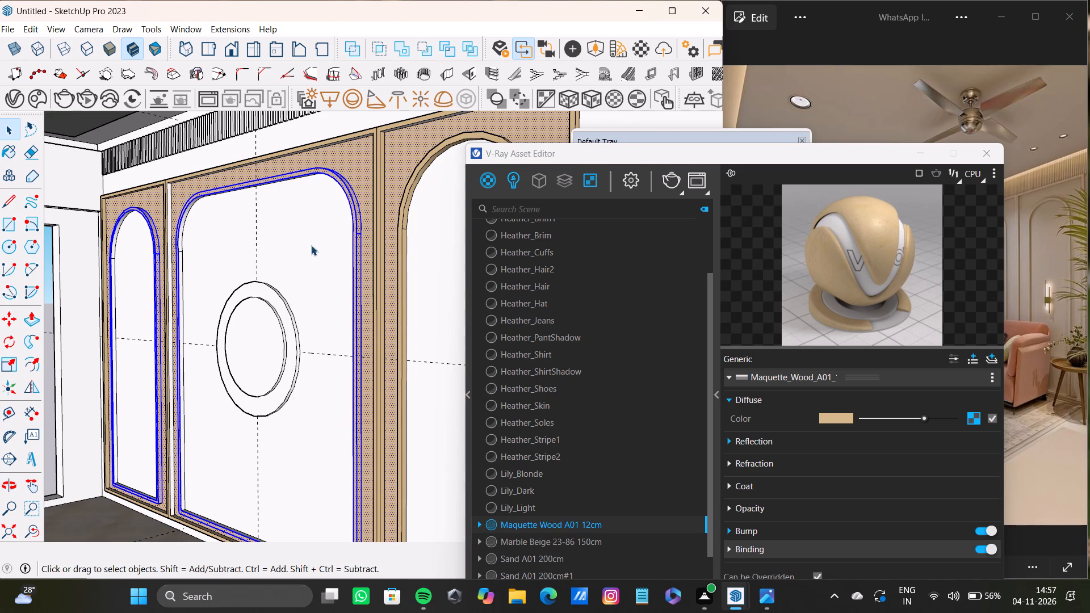
left_click(311, 245)
scroll(185, 205, "up", 10, "shift")
left_click(161, 191, "shift")
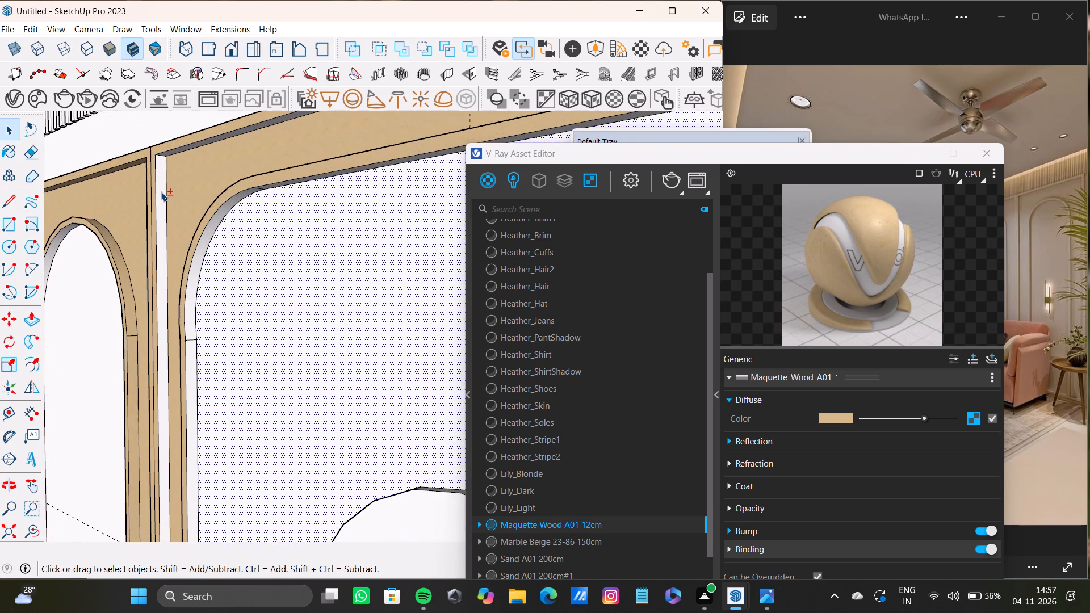
right_click(540, 522, "shift")
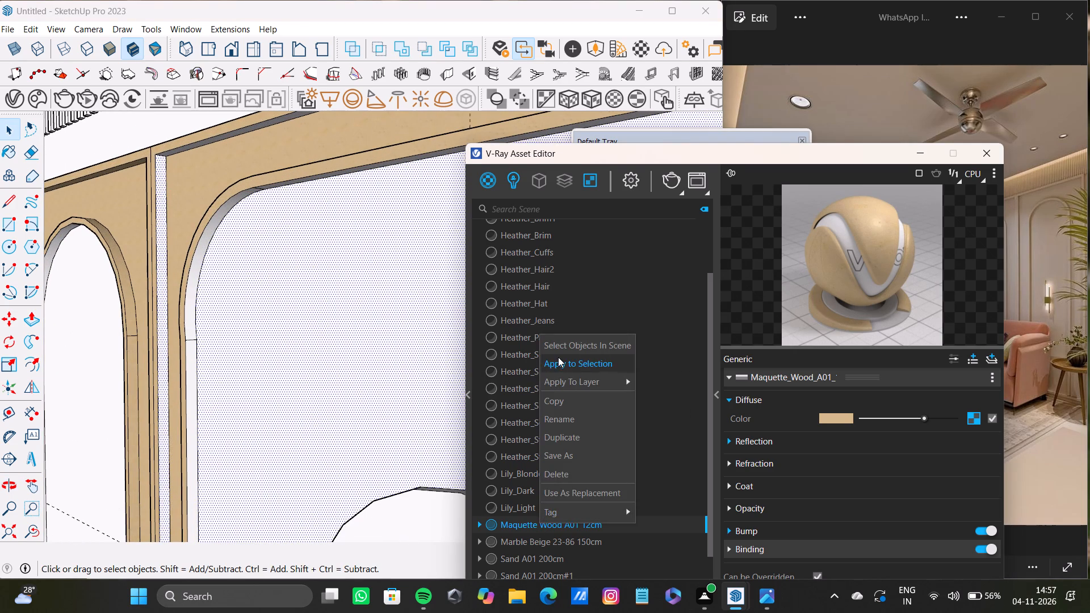
left_click(558, 357, "shift")
Apply Maquette Wood A01 12cm to the unpainted straight inner side of the circle panel's frame, nearest the far arched panel.
scroll(241, 284, "down", 16)
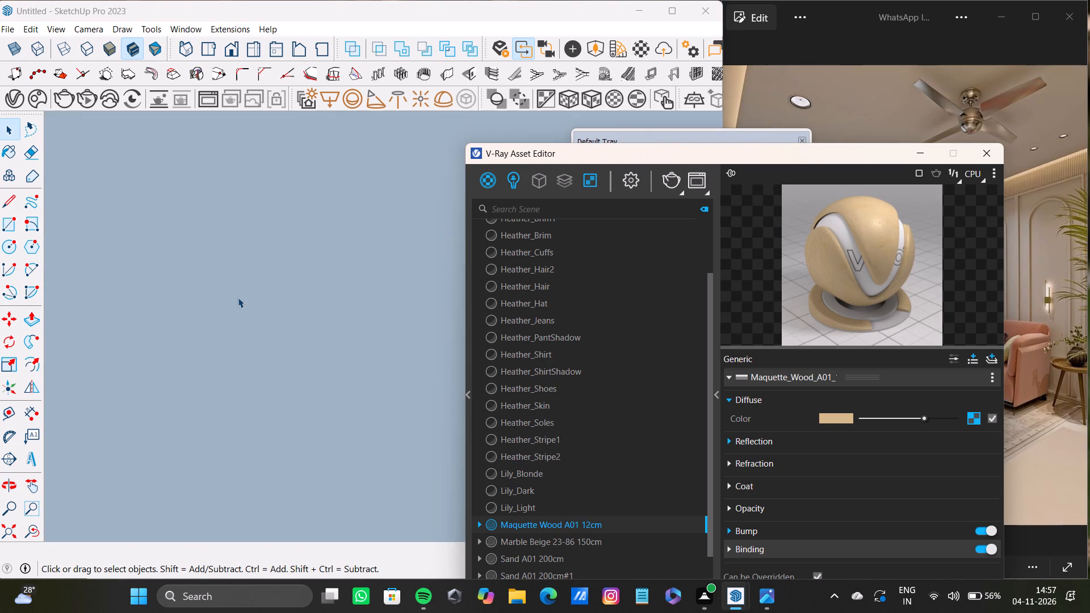
left_click(12, 533)
middle_click_drag(283, 400, 0, 336)
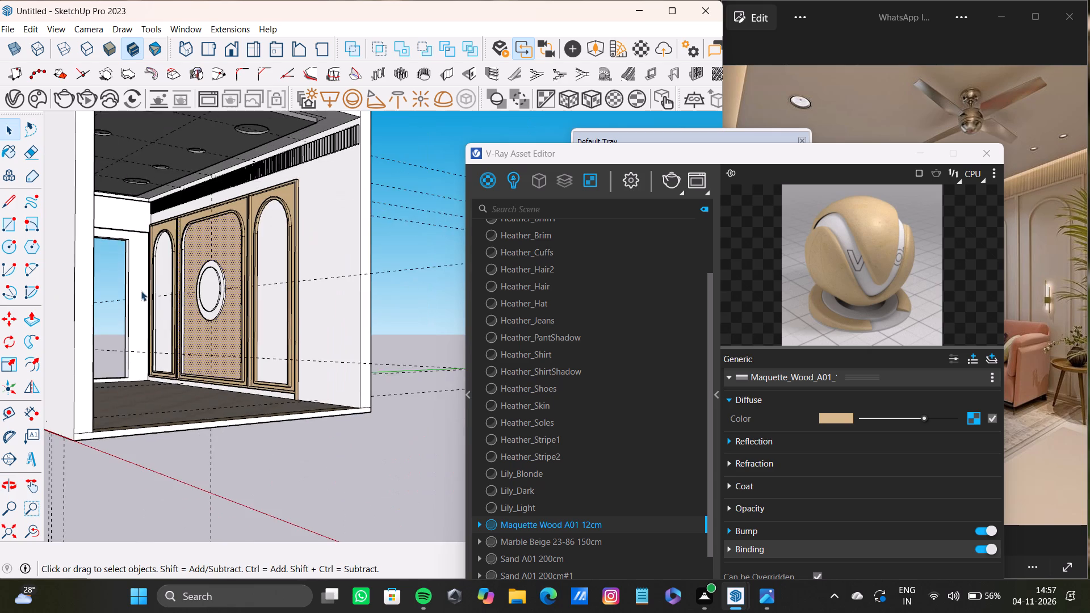
scroll(150, 281, "up", 17)
left_click(199, 265)
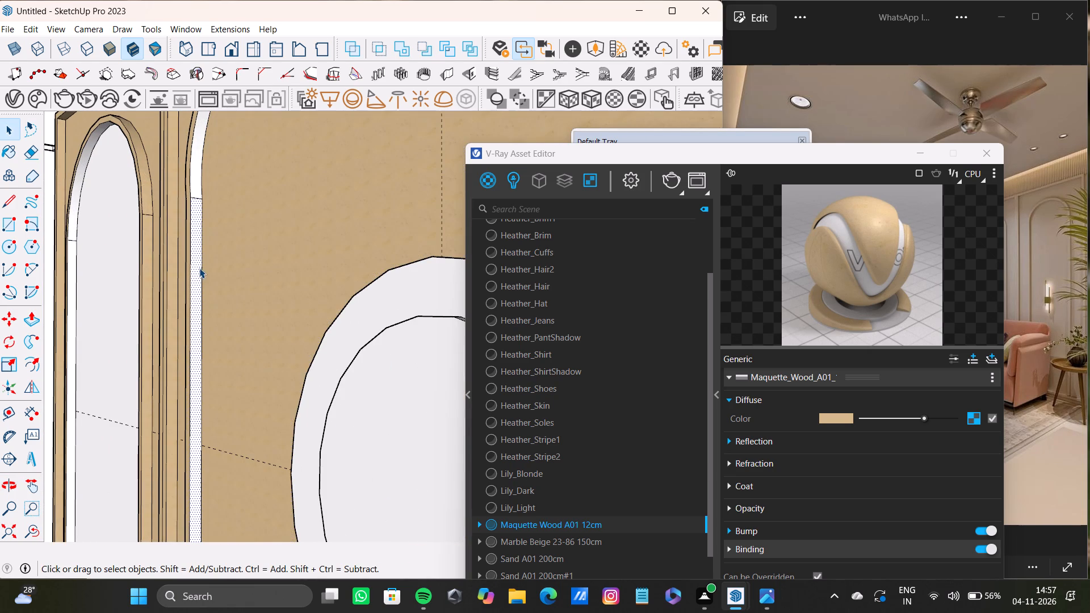
right_click(557, 520)
left_click(569, 359)
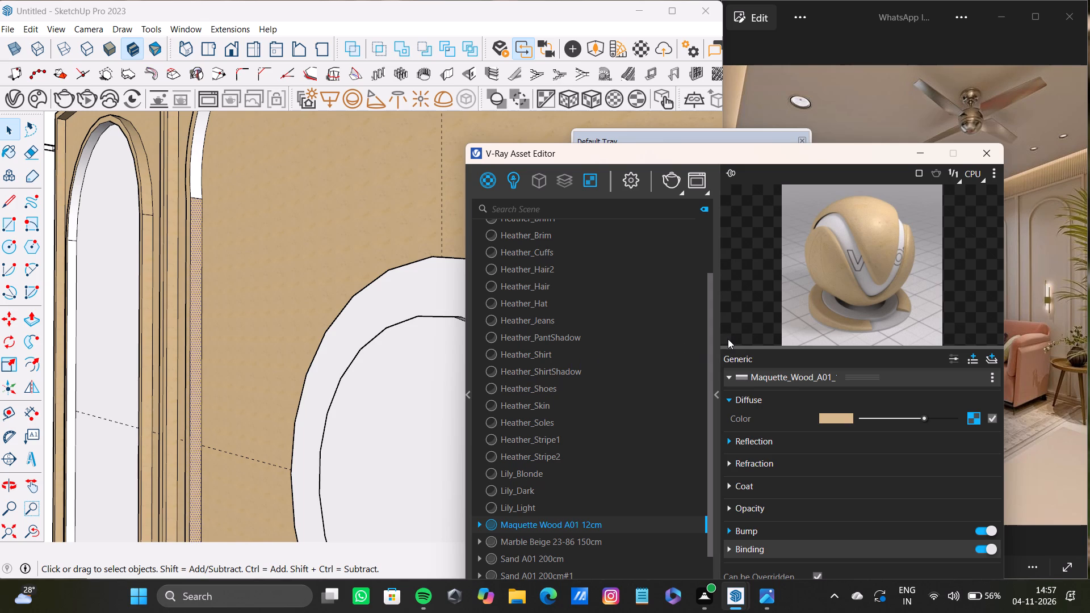
Apply Maquette Wood A01 12cm to the circle frame's far curved inner corner, its top inner edge and the top rail's underside.
scroll(204, 186, "down", 7)
middle_click_drag(210, 211, 194, 269, "shift")
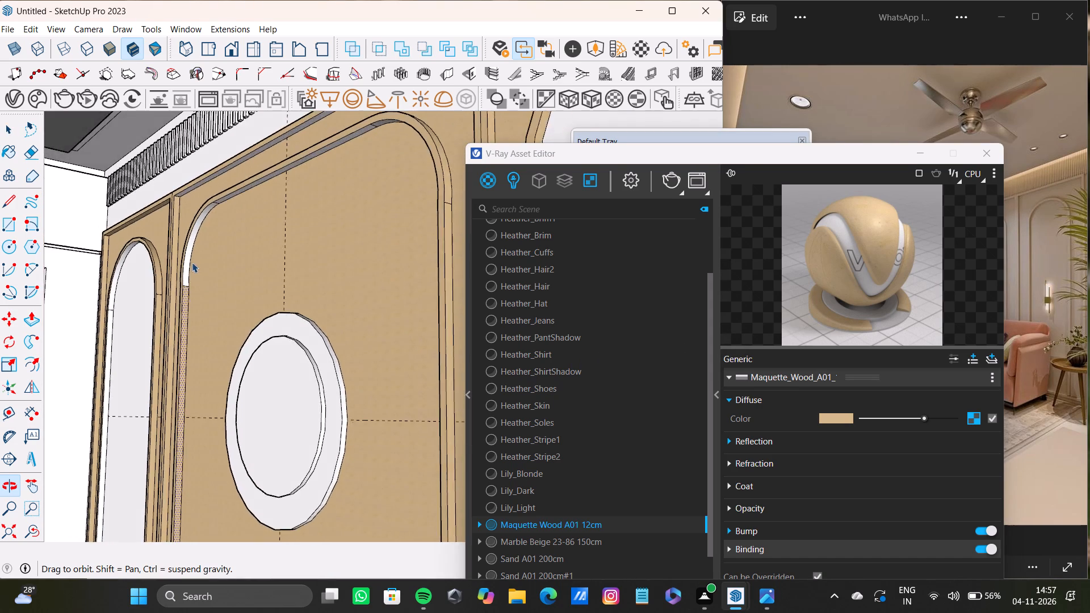
scroll(192, 255, "up", 9)
left_click(190, 238, "shift")
middle_click_drag(196, 232, 95, 406, "shift")
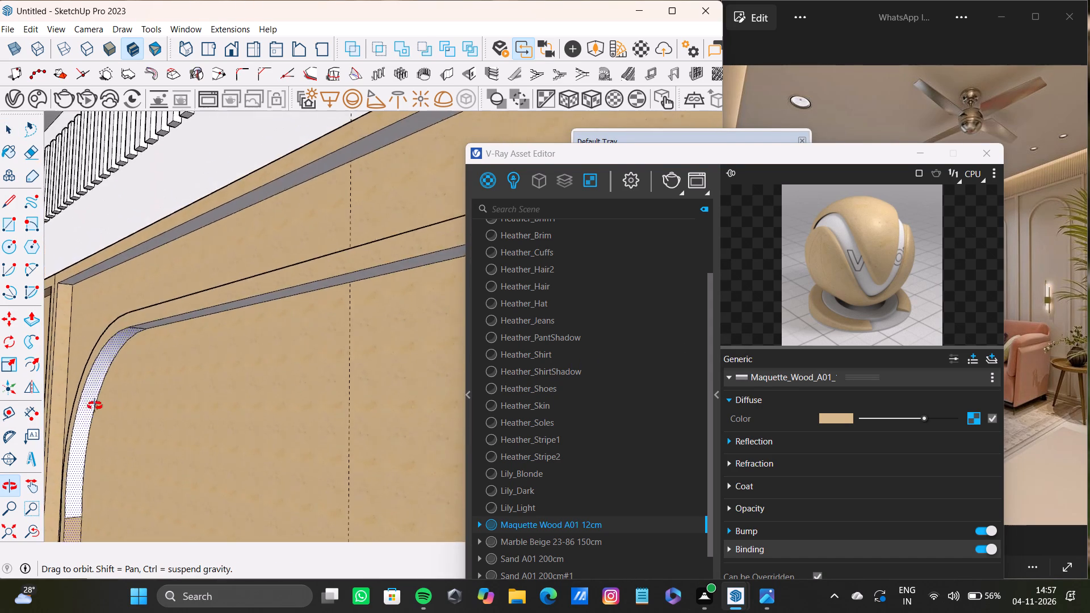
middle_click_drag(95, 406, 180, 329, "shift")
scroll(236, 232, "up", 3, "shift")
left_click(237, 230, "shift")
left_click(216, 150, "shift")
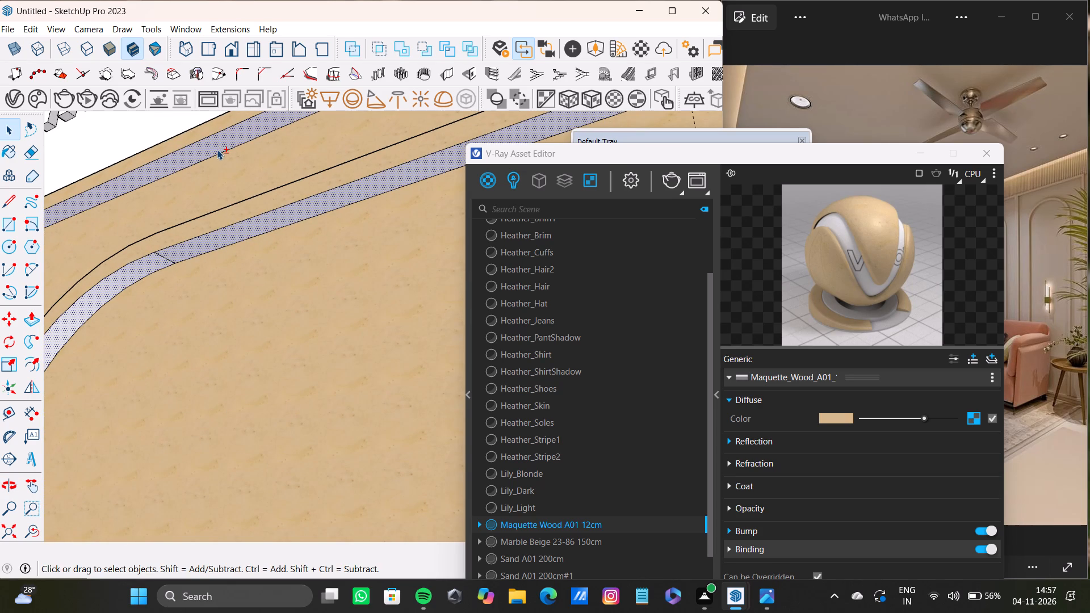
right_click(546, 527, "shift")
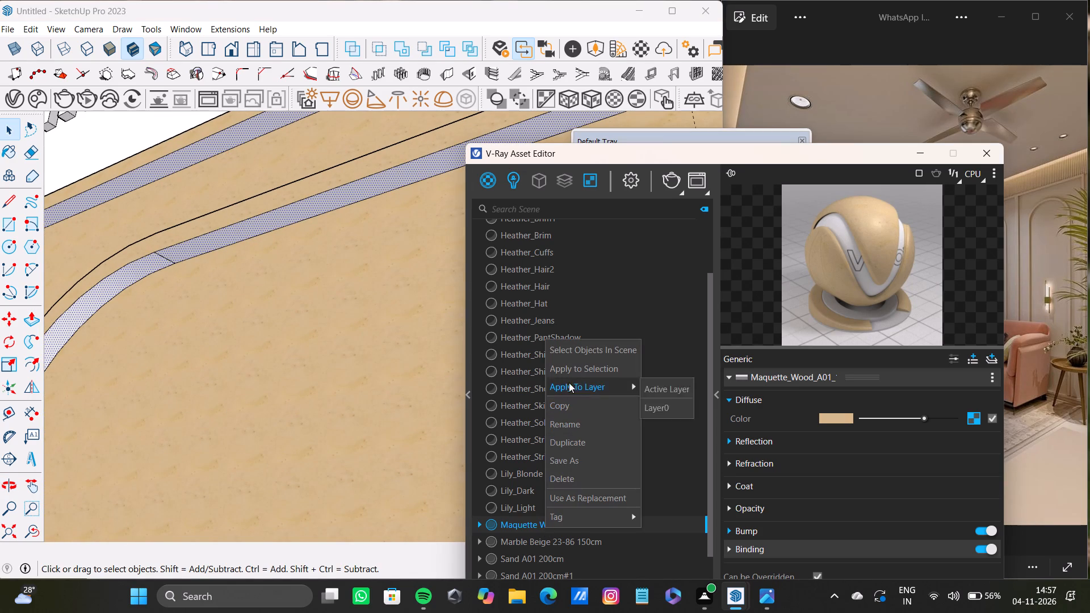
left_click(571, 373, "shift")
Apply Maquette Wood A01 12cm to the curved inner corner of the circle panel's frame nearest the near arched panel.
scroll(284, 339, "down", 11, "shift")
middle_click_drag(230, 368, 101, 237, "shift")
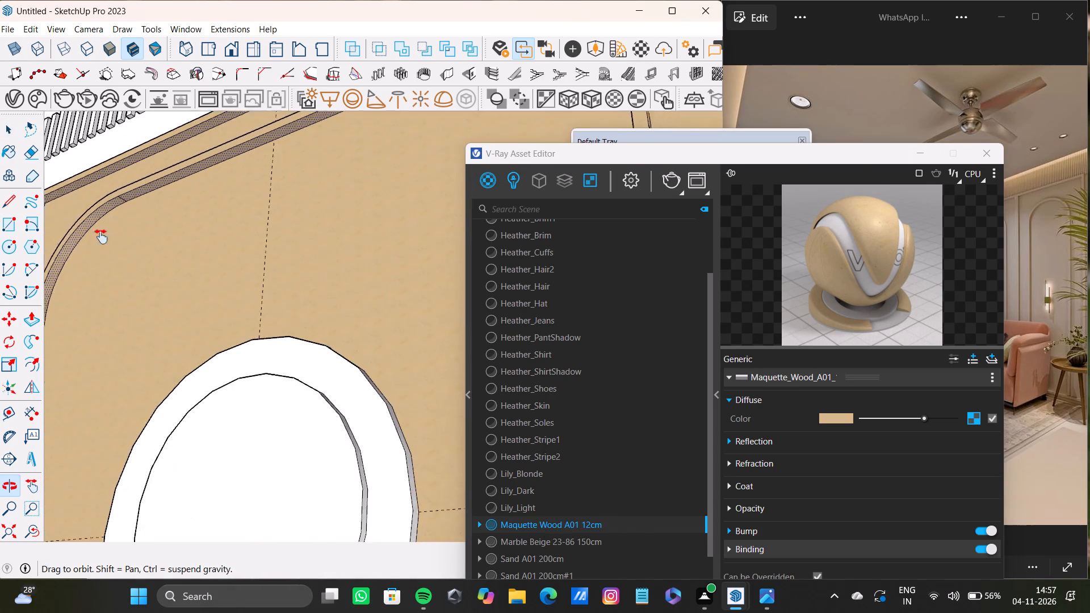
middle_click_drag(101, 237, 76, 281, "shift")
scroll(154, 303, "down", 8)
scroll(293, 234, "up", 7)
middle_click_drag(261, 234, 215, 350, "shift")
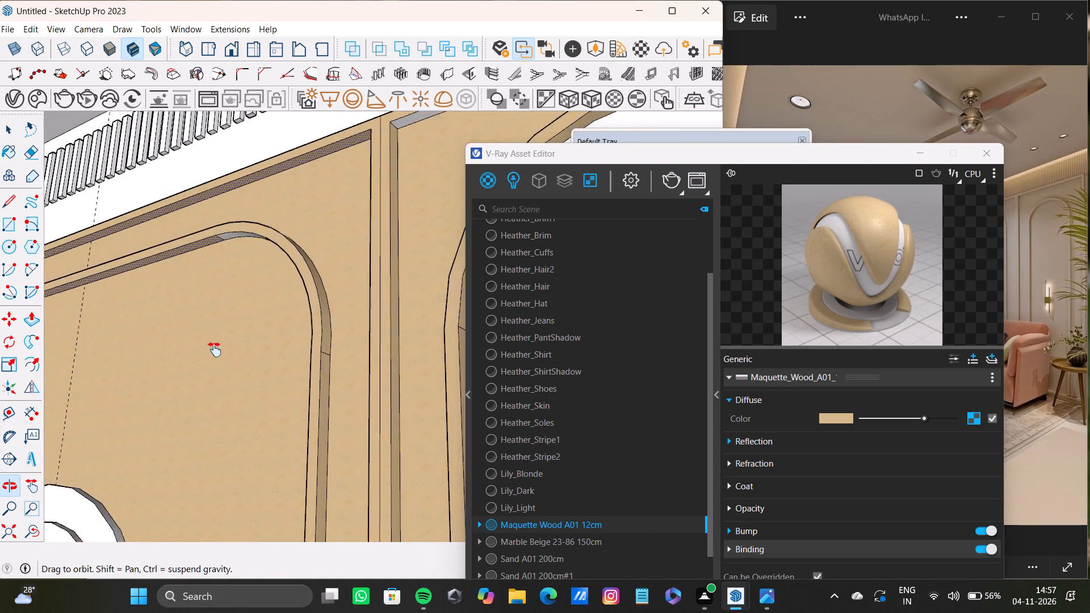
middle_click_drag(215, 350, 369, 314, "shift")
scroll(368, 304, "up", 12)
middle_click_drag(396, 313, 430, 320)
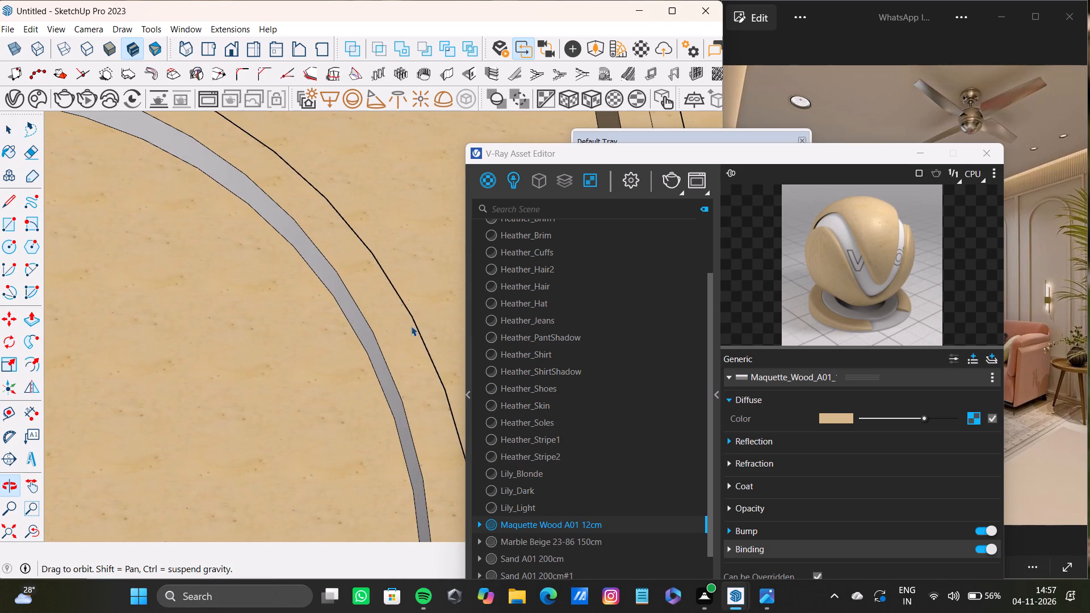
scroll(379, 335, "up", 4)
left_click(363, 348)
right_click(558, 523)
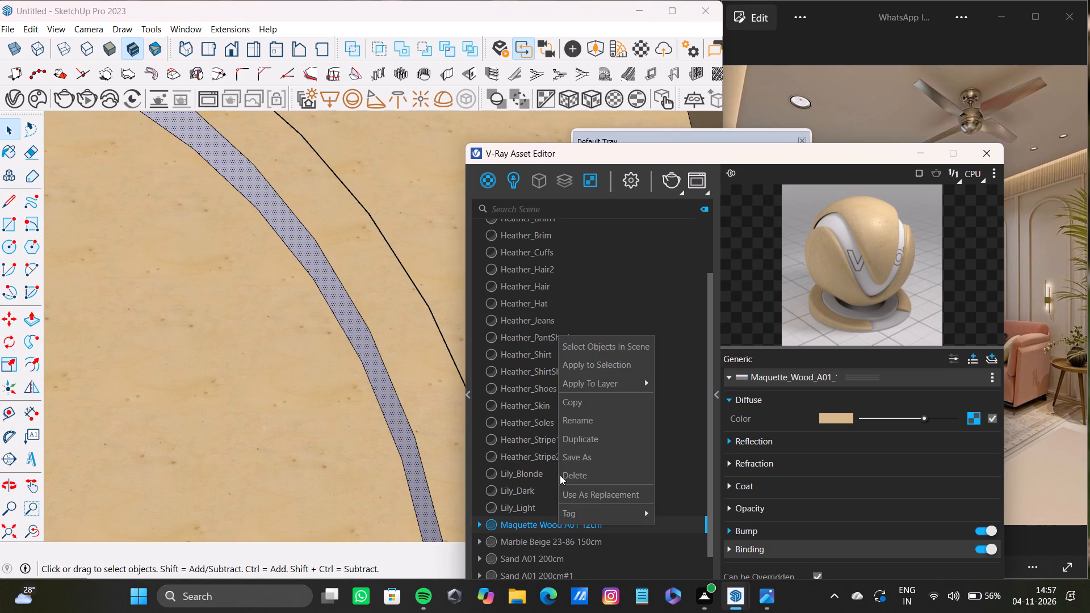
left_click(590, 364)
Paint the near arched panel, the wall around the panelling and the far arched panel with Color C01.
scroll(228, 303, "down", 11)
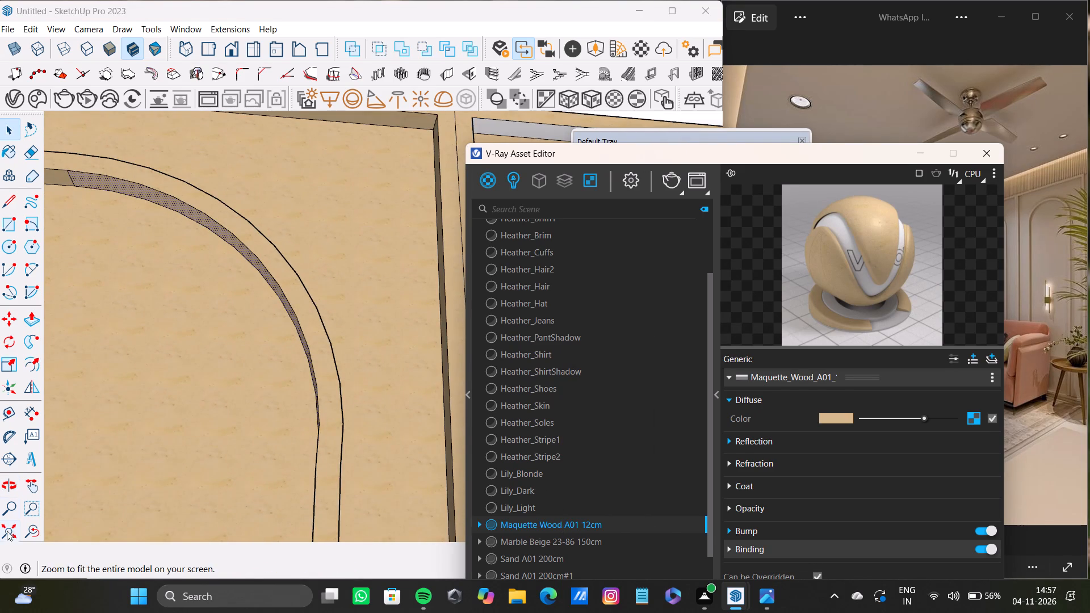
left_click(8, 533)
middle_click_drag(362, 352, 57, 545)
scroll(302, 432, "down", 3)
middle_click_drag(302, 432, 128, 249, "shift")
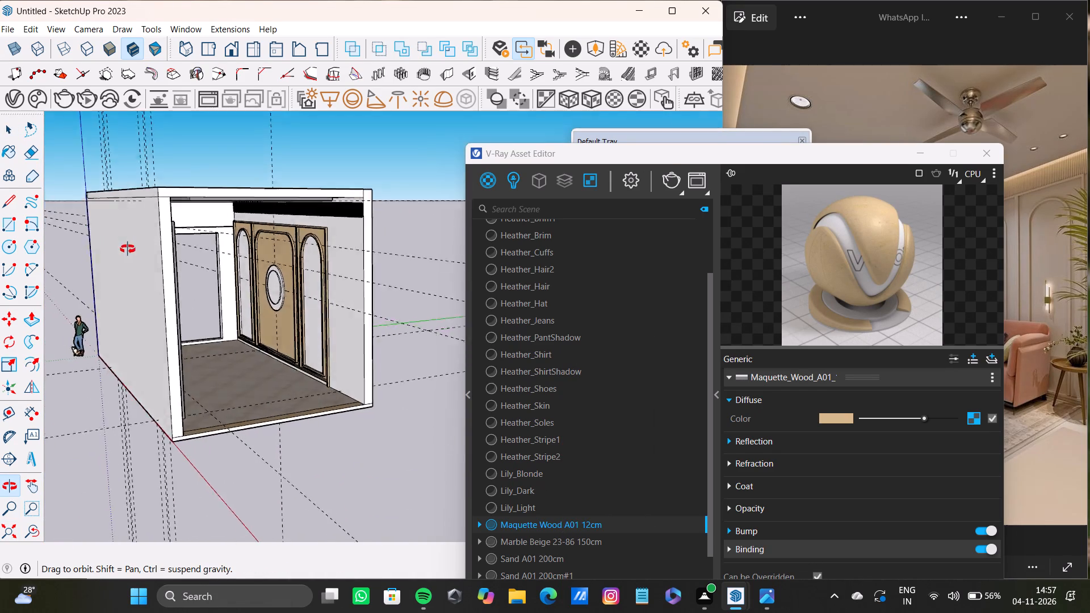
middle_click_drag(128, 249, 135, 233, "shift")
scroll(244, 226, "up", 7)
scroll(294, 271, "down", 4)
middle_click_drag(298, 282, 370, 234)
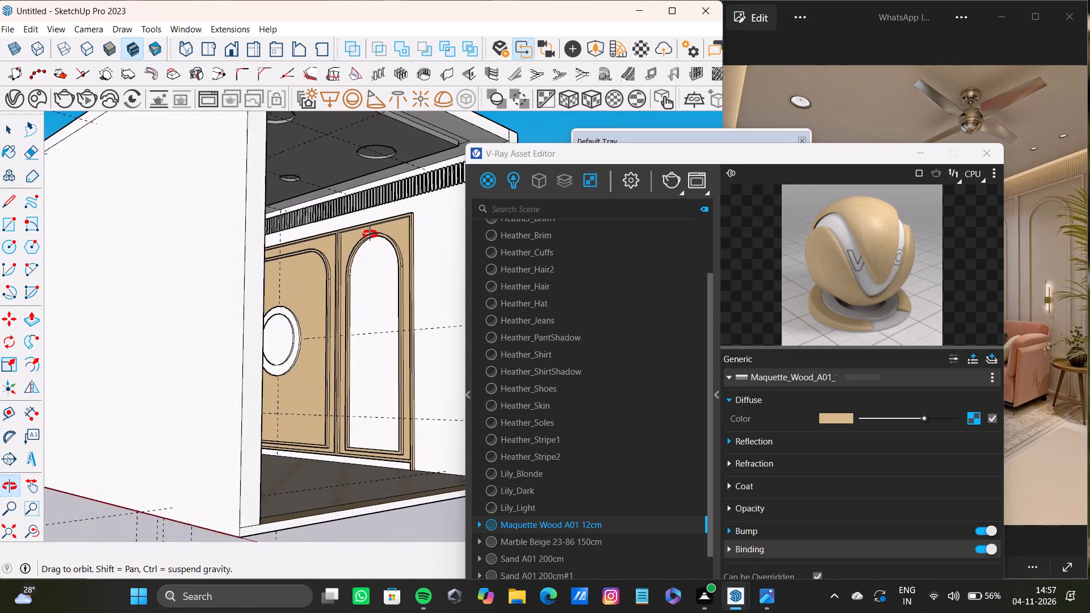
middle_click_drag(370, 234, 354, 240)
scroll(379, 475, "up", 7)
left_click(391, 470)
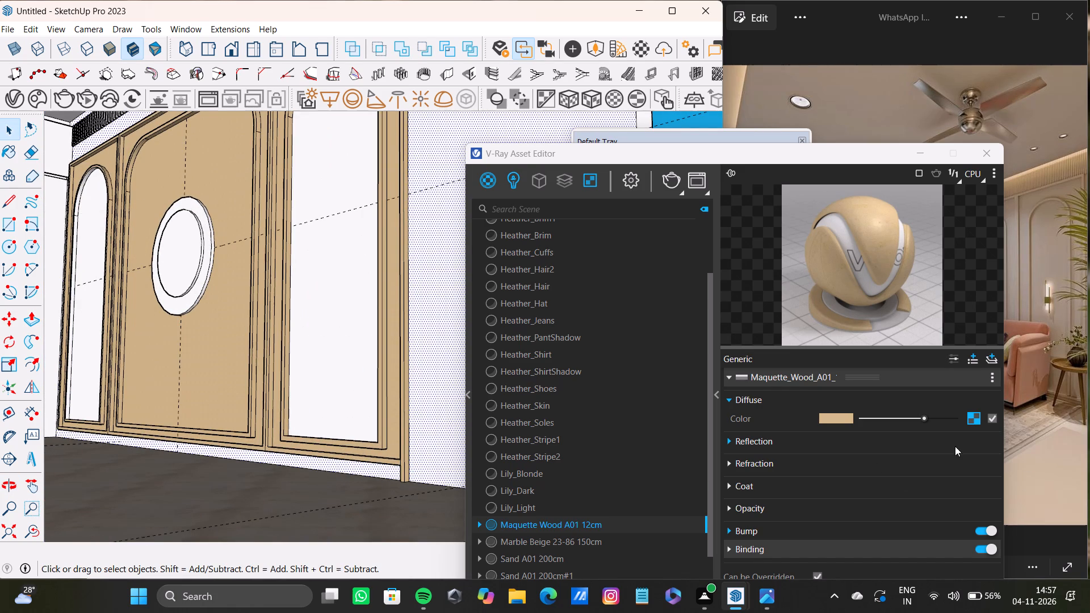
left_click_drag(645, 136, 630, 141)
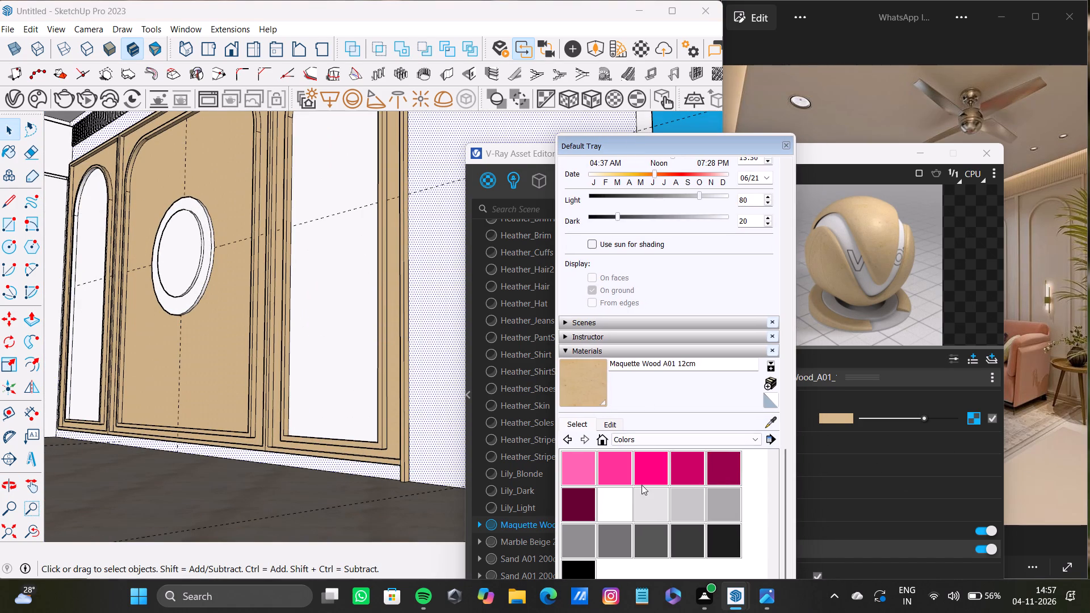
scroll(642, 490, "down", 6)
scroll(647, 484, "up", 14)
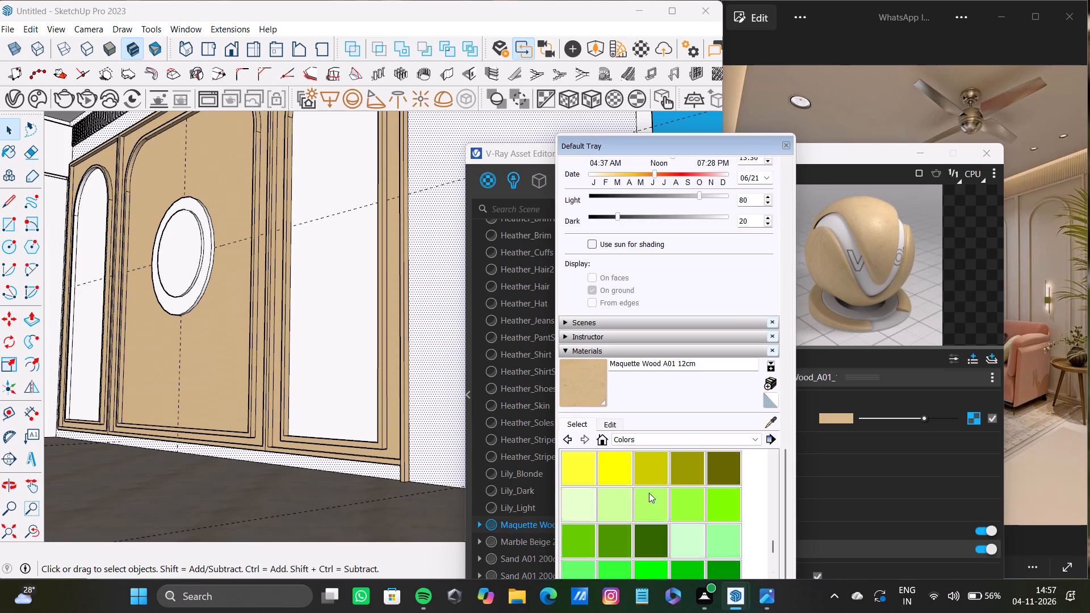
scroll(649, 493, "up", 4)
left_click(617, 472)
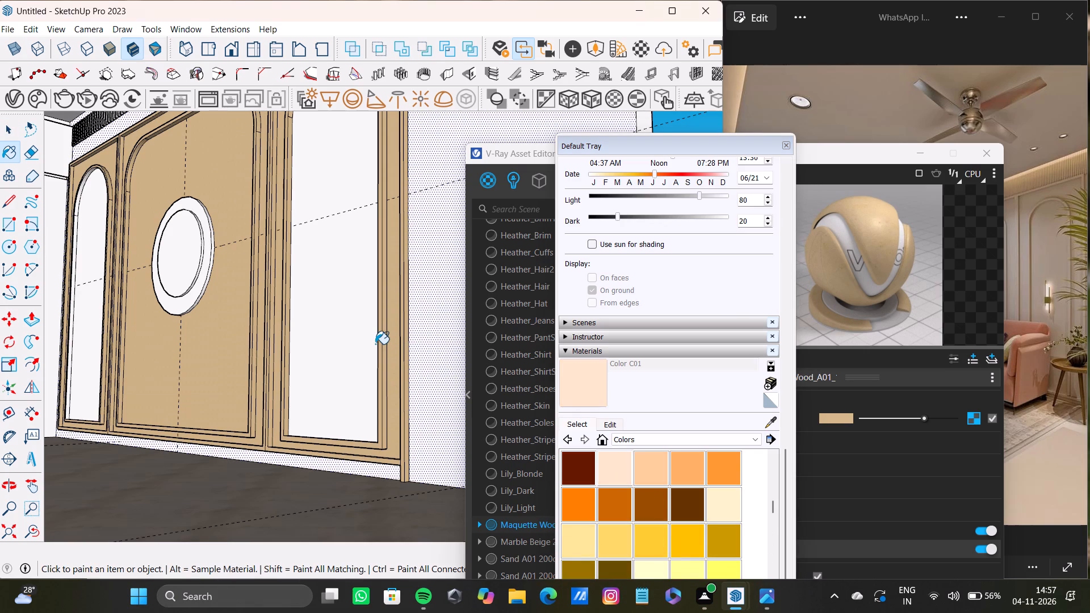
left_click(374, 344)
left_click(424, 344)
left_click(82, 338)
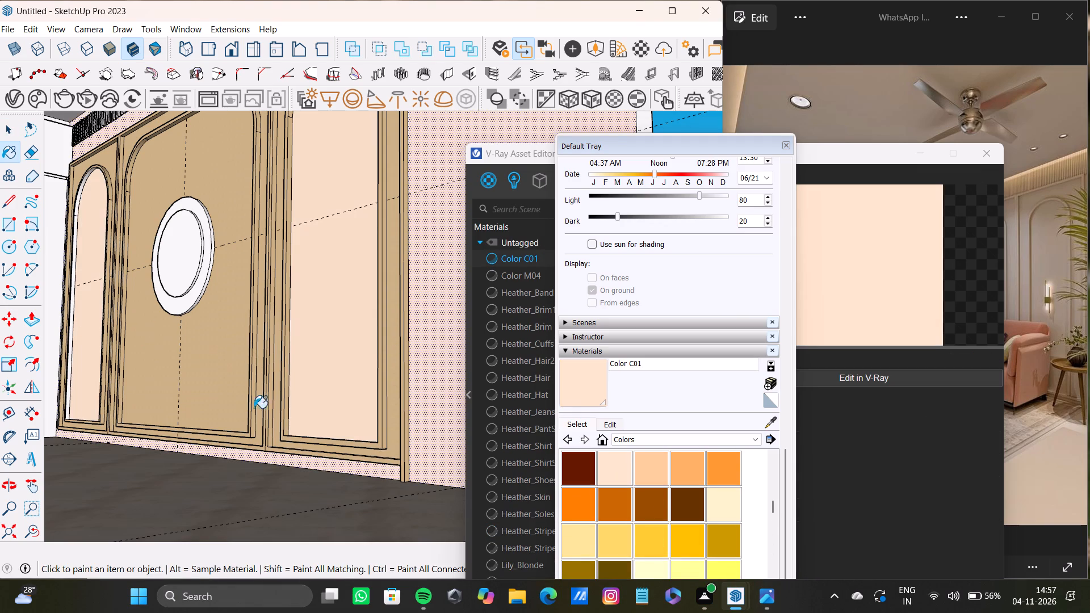
Add the unpainted curved and straight inner faces of the far arched panel's frame to the selection.
scroll(77, 268, "up", 5)
key("space")
scroll(61, 240, "up", 4)
middle_click_drag(119, 234, 188, 266, "shift")
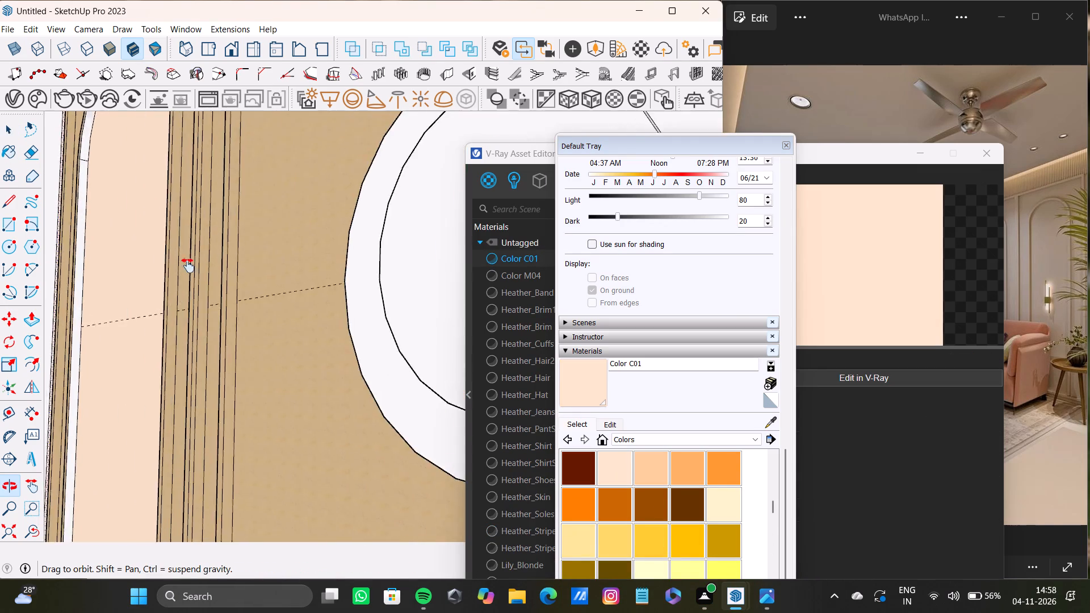
middle_click_drag(188, 266, 265, 278, "shift")
scroll(257, 229, "up", 8)
left_click(224, 205, "shift")
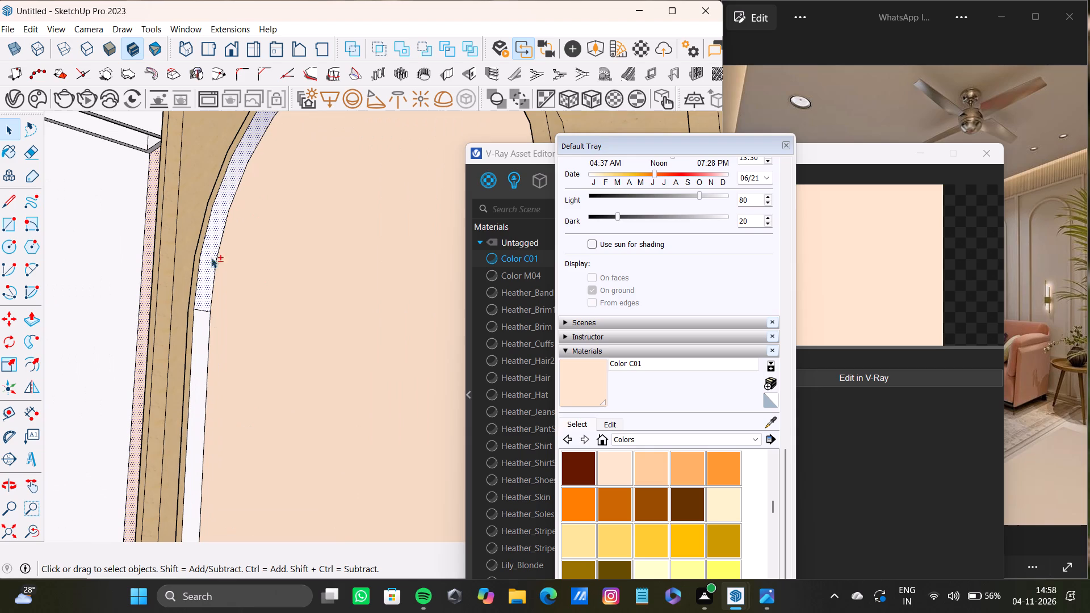
left_click(204, 345, "shift")
middle_click_drag(262, 301, 182, 337, "shift")
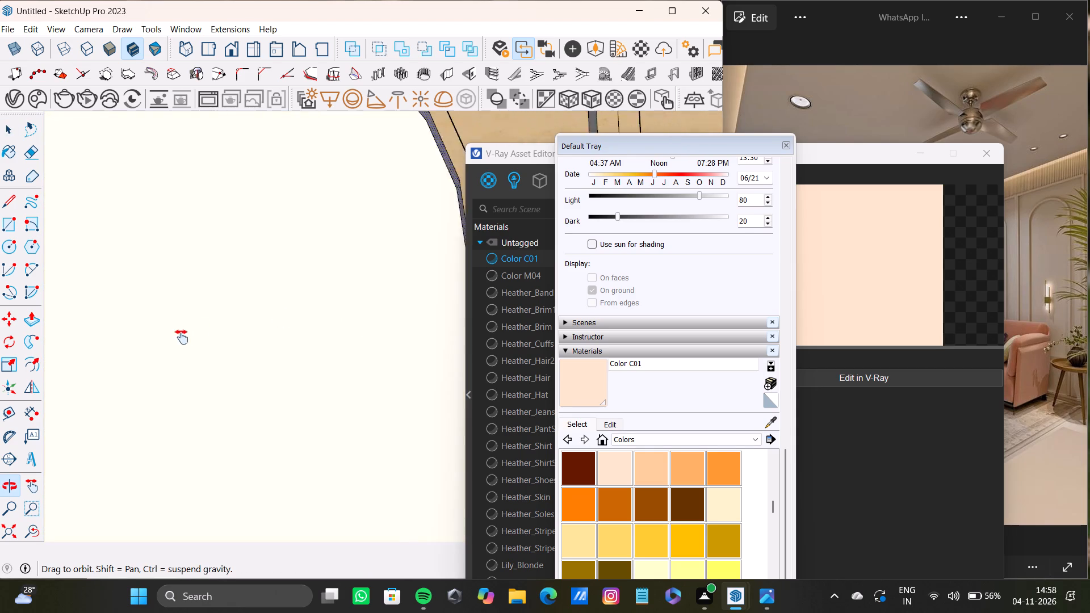
middle_click_drag(182, 337, 374, 351, "shift")
scroll(434, 343, "up", 1, "shift")
left_click(406, 359, "shift")
scroll(405, 360, "down", 5, "shift")
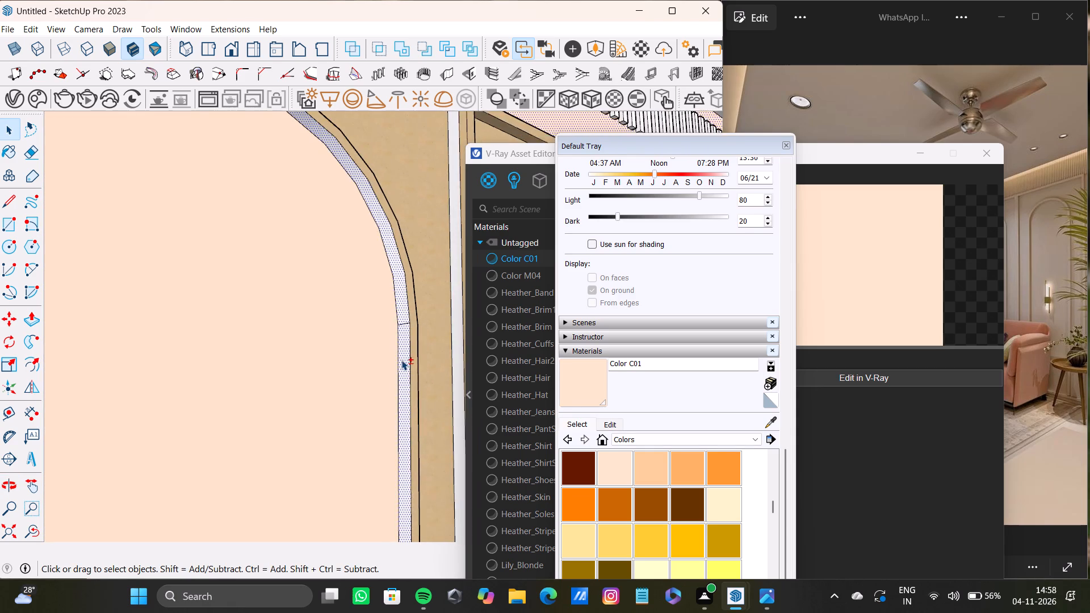
scroll(401, 360, "down", 3, "shift")
left_click(450, 357, "shift")
middle_click_drag(451, 358, 250, 379)
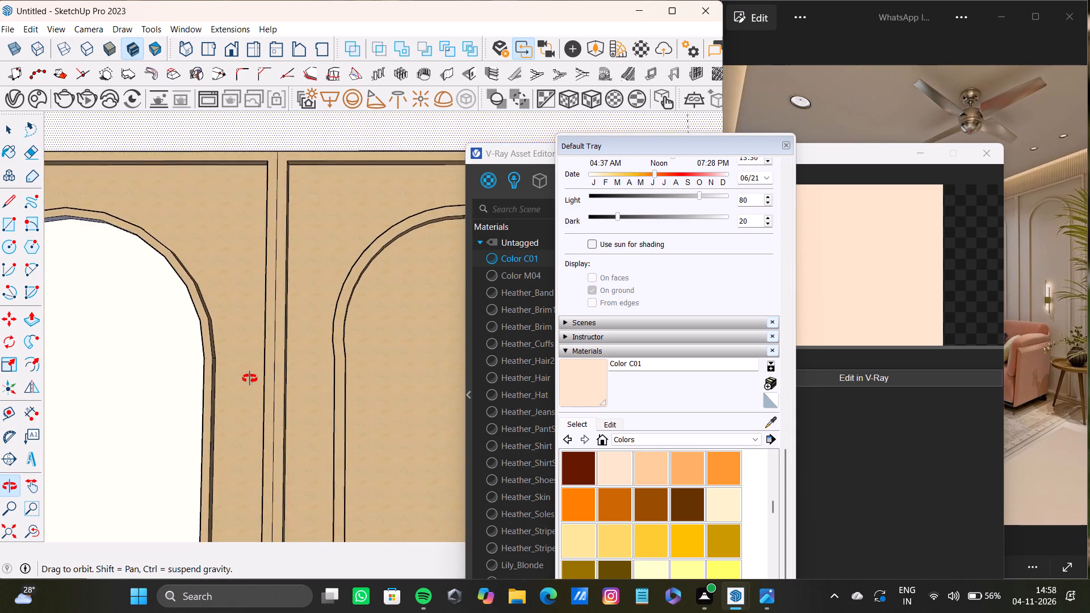
middle_click_drag(250, 379, 224, 317)
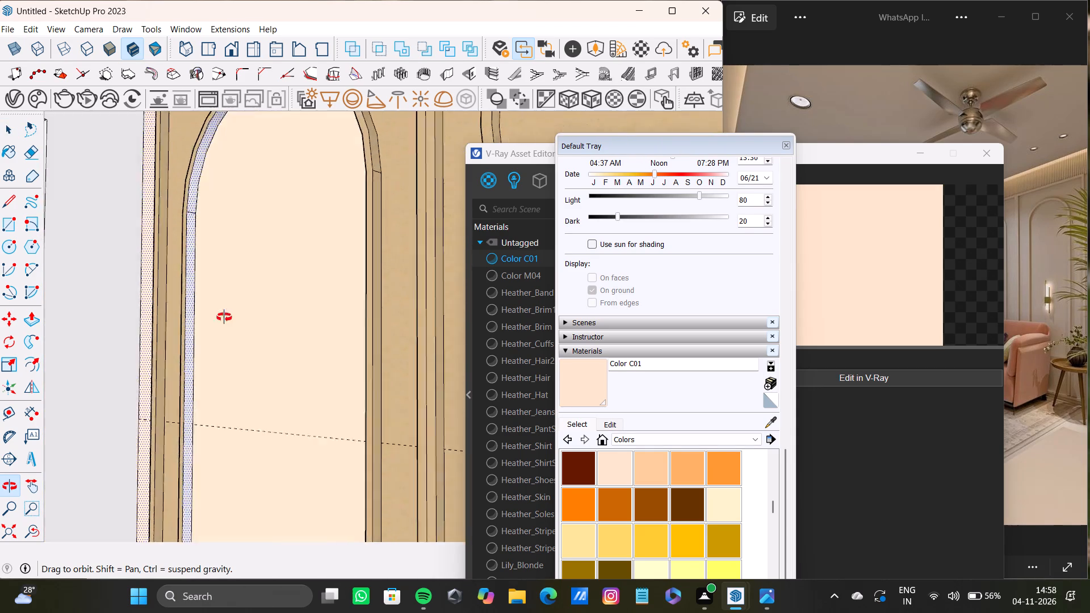
middle_click_drag(224, 317, 274, 182)
Add the bottom inner frame faces of the circle panel and the far arched panel to the selection.
scroll(320, 406, "down", 4)
scroll(326, 412, "up", 1, "shift")
middle_click_drag(326, 412, 221, 305, "shift")
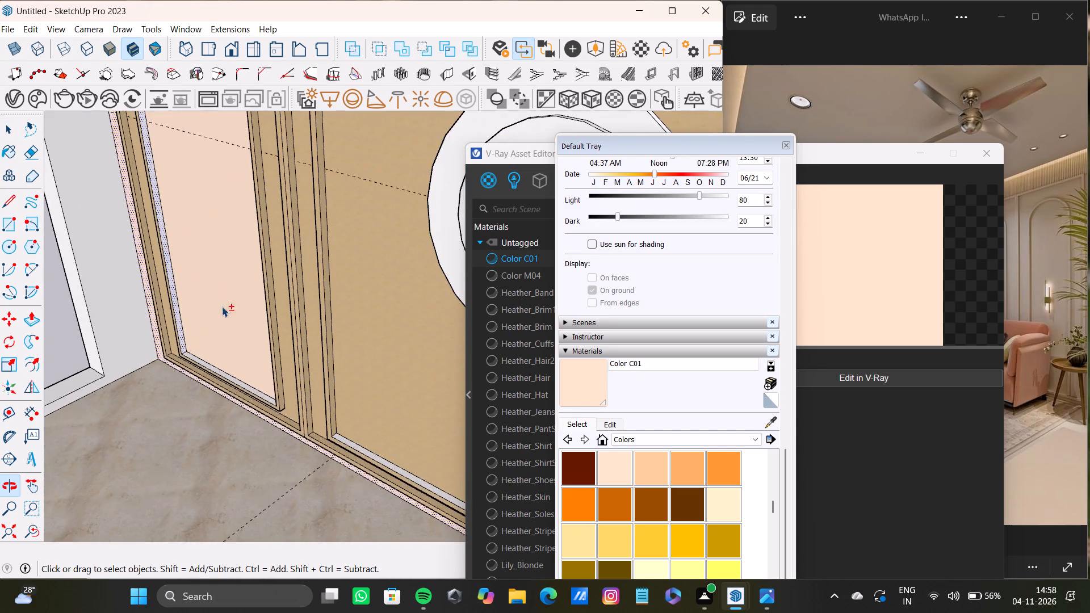
scroll(443, 468, "up", 8, "shift")
left_click(374, 465, "shift")
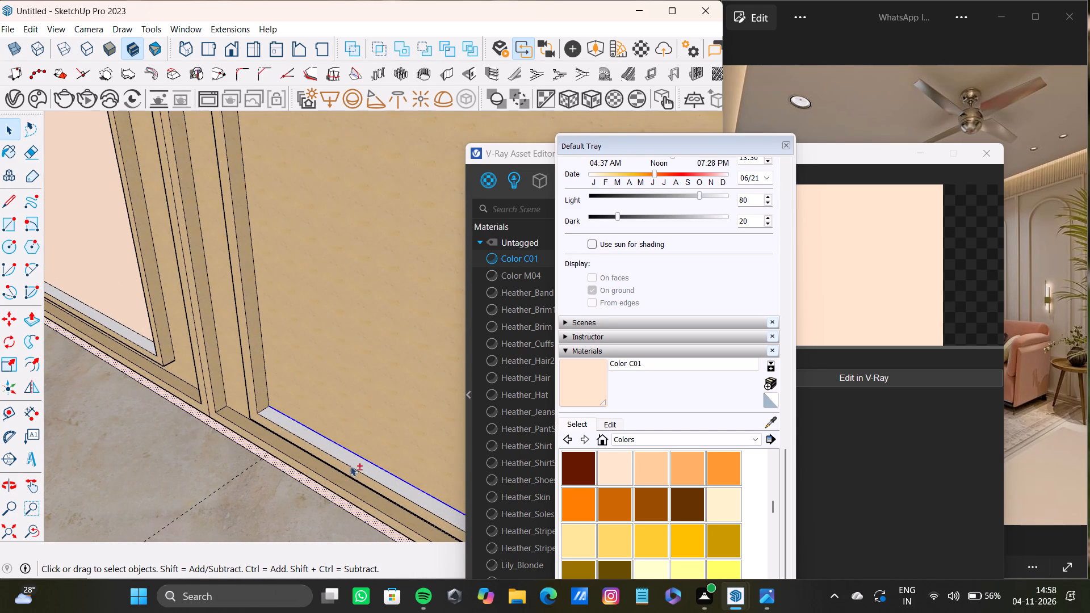
left_click(360, 469, "shift")
left_click(141, 339, "shift")
scroll(187, 346, "down", 6, "shift")
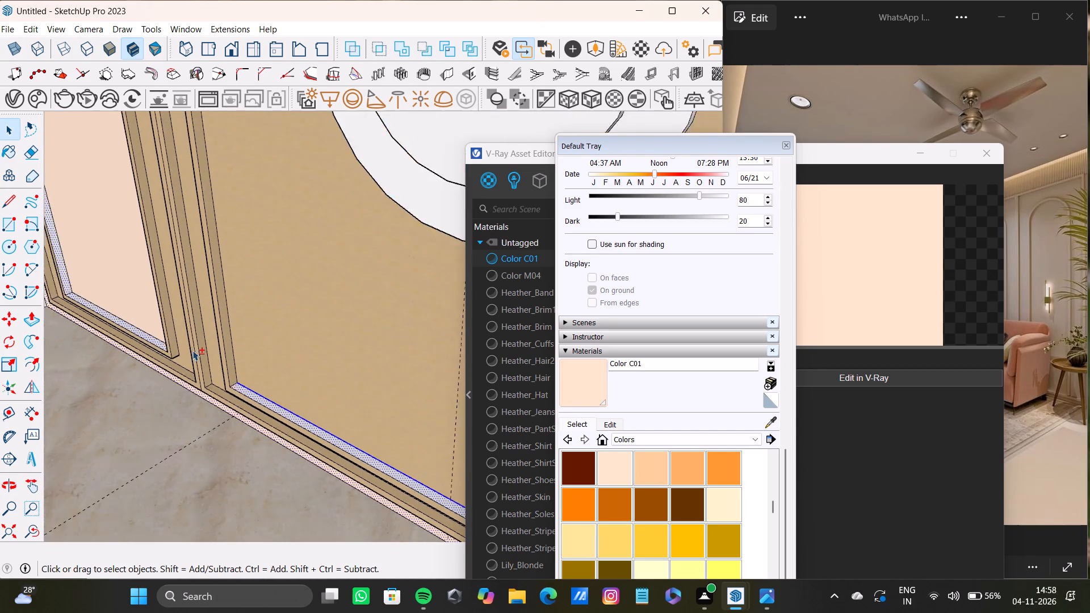
scroll(192, 350, "down", 6, "shift")
middle_click_drag(306, 401, 178, 302, "shift")
scroll(292, 380, "down", 4, "shift")
middle_click_drag(318, 409, 282, 394, "shift")
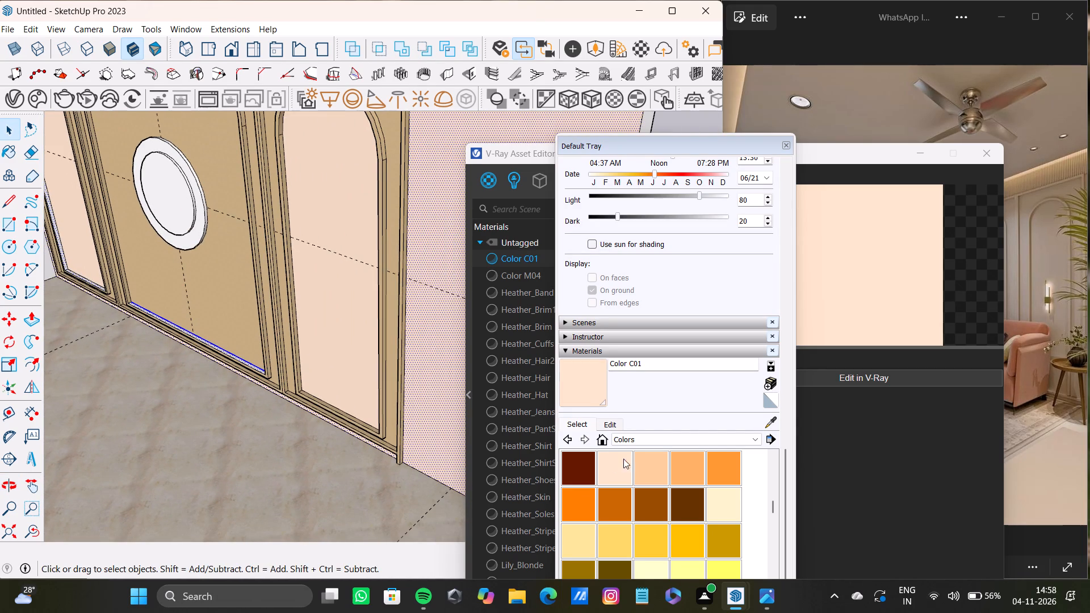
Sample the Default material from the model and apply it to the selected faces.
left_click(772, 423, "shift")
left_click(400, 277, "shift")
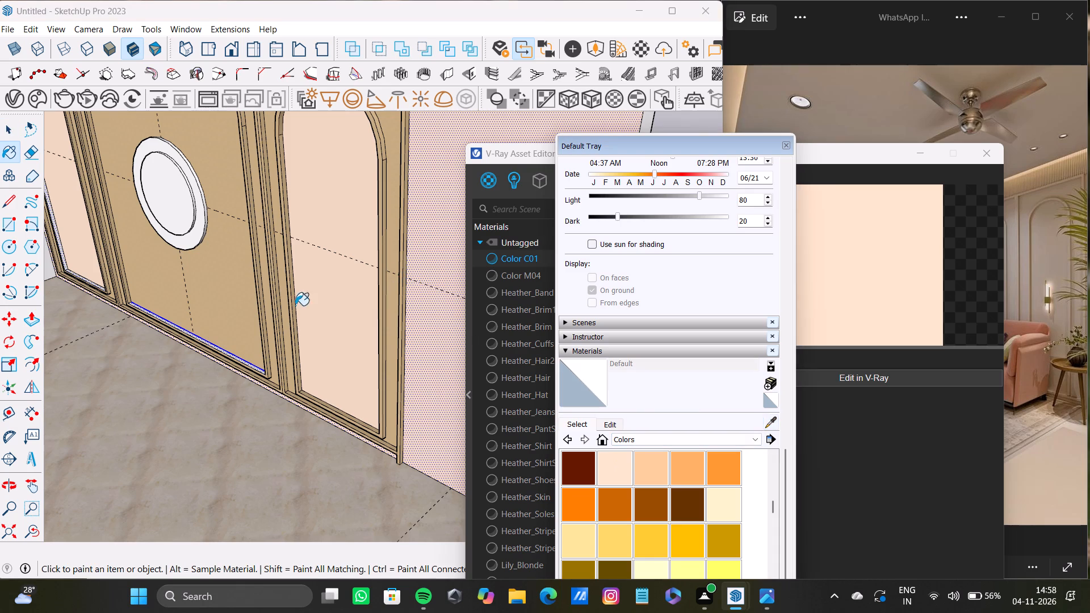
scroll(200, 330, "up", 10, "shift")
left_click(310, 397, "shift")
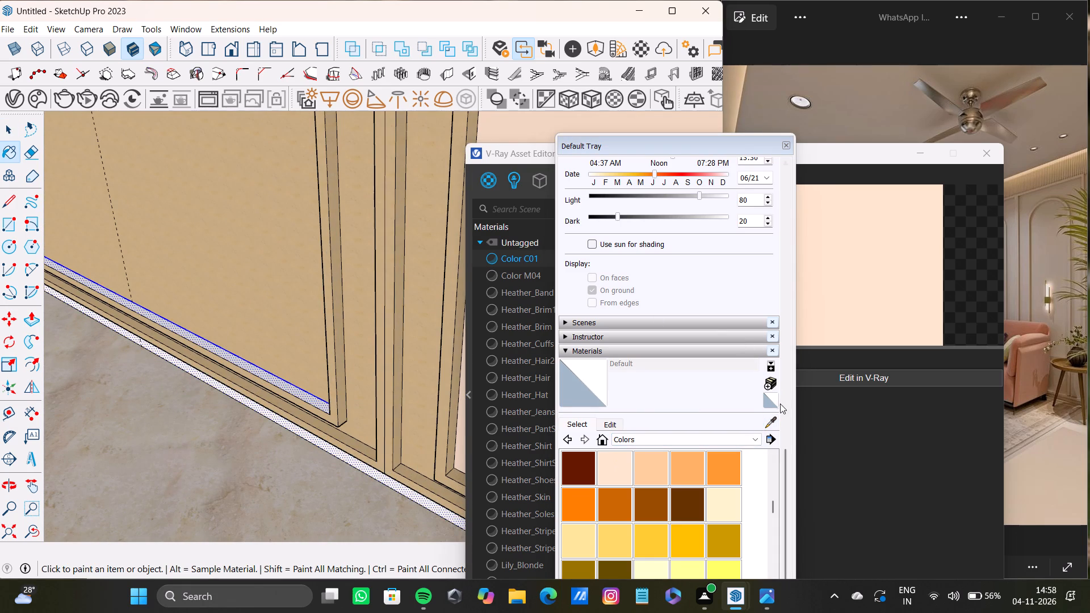
Sample Maquette Wood A01 12cm, apply it to the selected inner frame faces and the surrounding wall, and clear the selection.
left_click(769, 418, "shift")
left_click(420, 325, "shift")
scroll(332, 382, "up", 7, "shift")
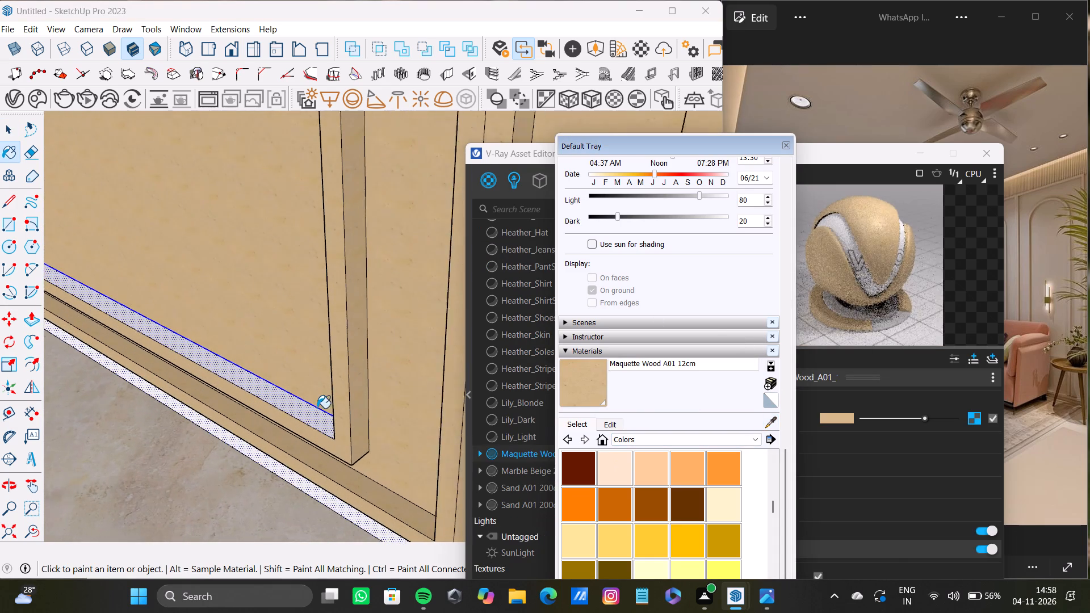
scroll(317, 408, "up", 4, "shift")
left_click(317, 417, "shift")
scroll(325, 438, "down", 20, "shift")
scroll(325, 438, "down", 1, "shift")
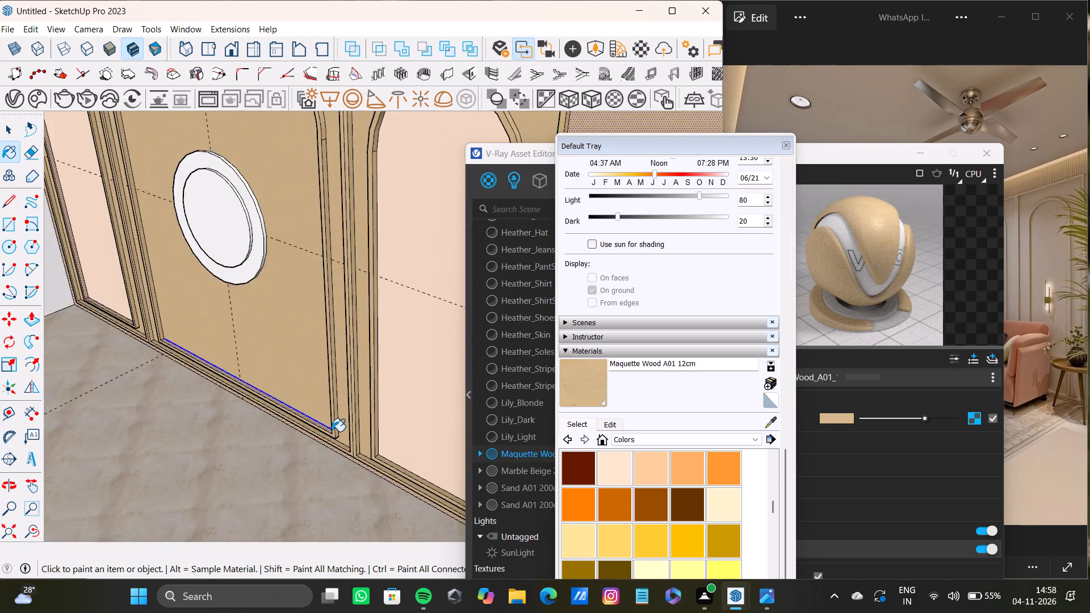
scroll(332, 431, "down", 10, "shift")
middle_click_drag(333, 431, 278, 270)
scroll(314, 460, "down", 4)
middle_click_drag(339, 485, 231, 316, "shift")
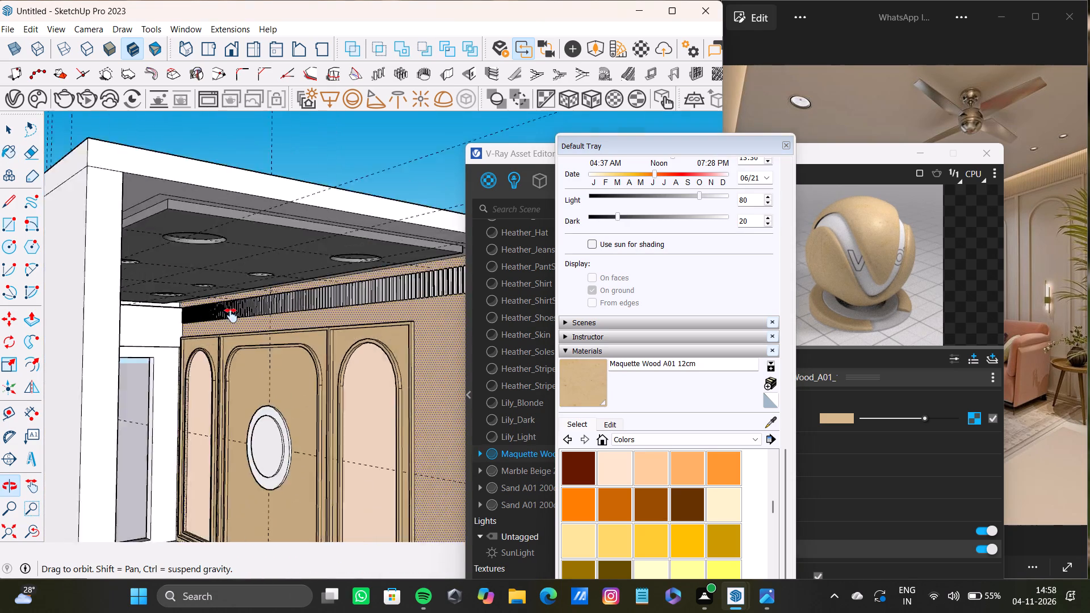
middle_click_drag(231, 316, 224, 270, "shift")
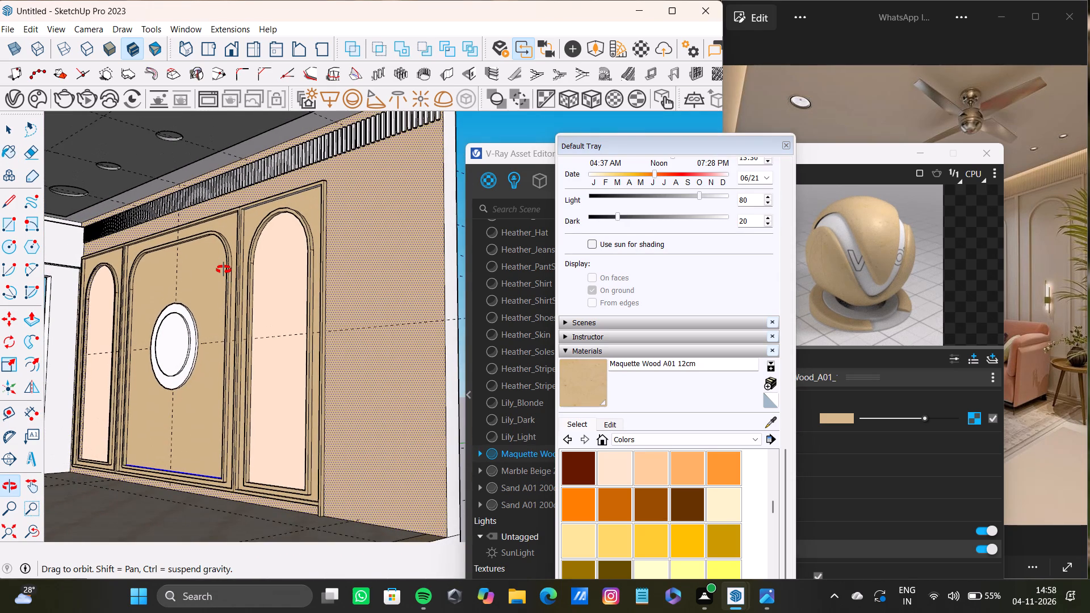
middle_click_drag(224, 270, 199, 289, "shift")
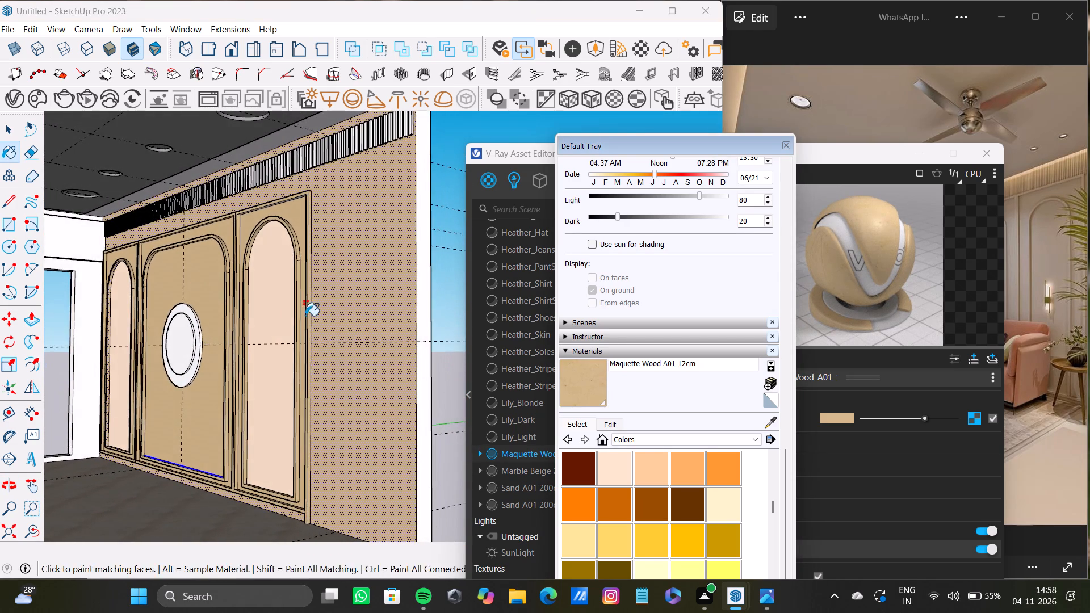
key("space")
scroll(300, 320, "down", 7)
left_click(414, 153)
Select the round ornament's faces and edges on the centre panel and inspect them in Entity Info.
scroll(151, 322, "up", 13)
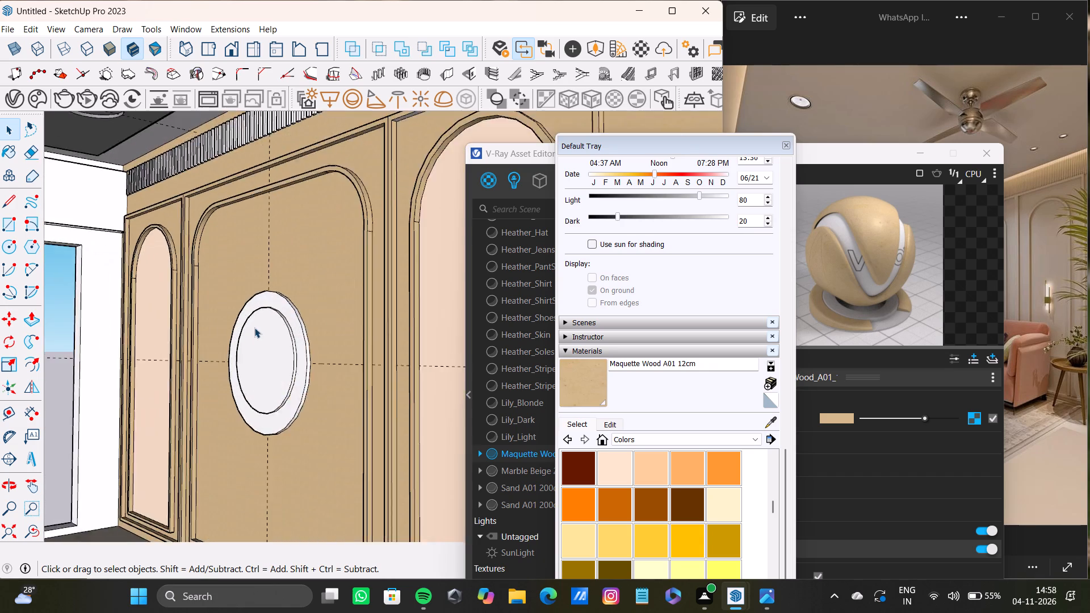
scroll(254, 328, "up", 3)
double_click(270, 331, "shift")
scroll(305, 352, "up", 14, "shift")
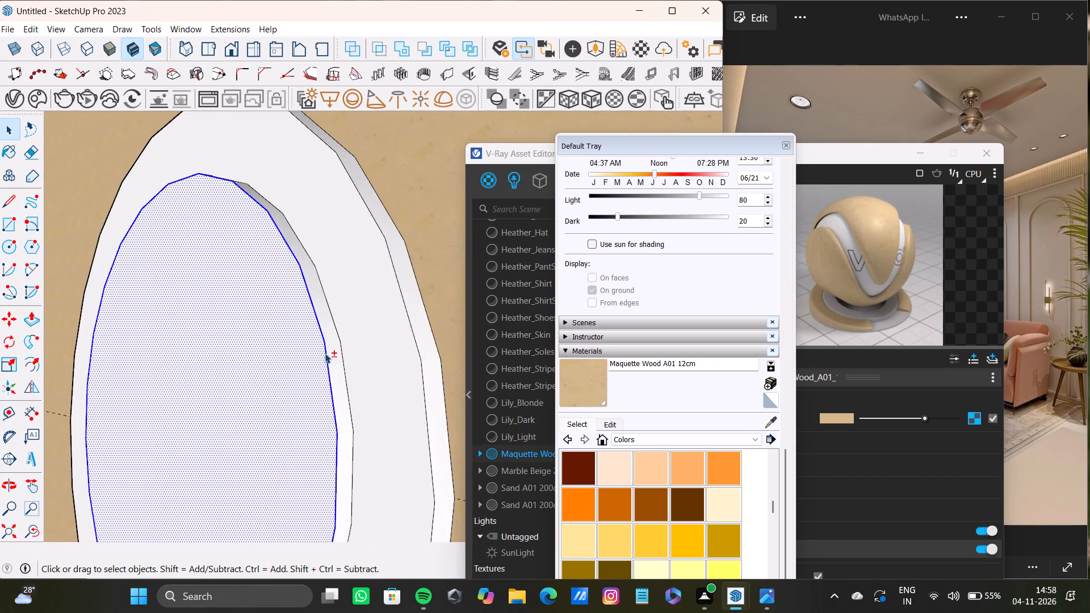
double_click(331, 354, "shift")
double_click(376, 341, "shift")
double_click(438, 324, "shift")
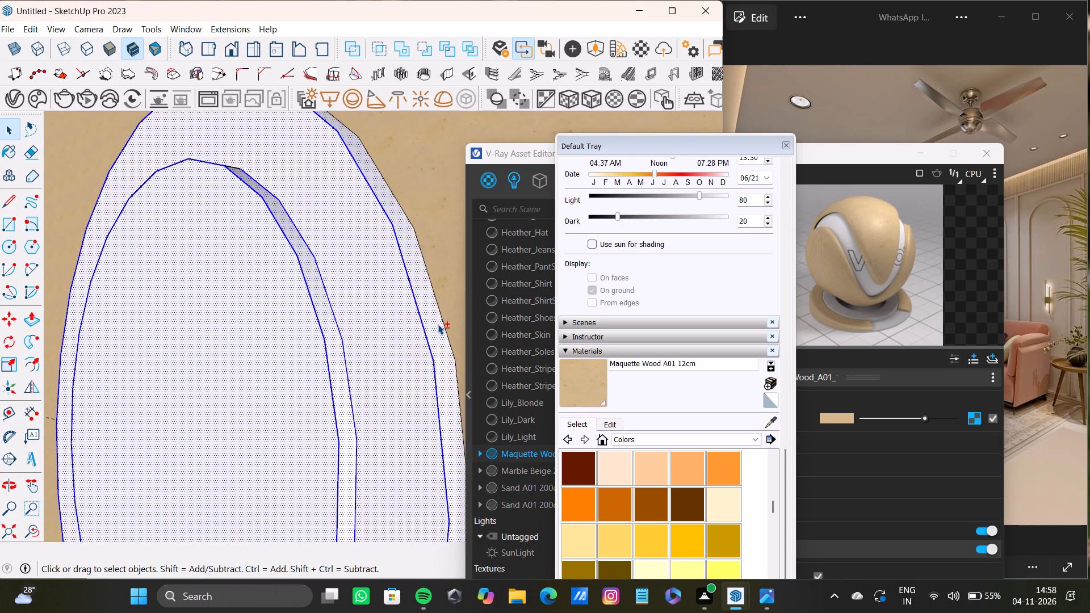
scroll(368, 270, "down", 12, "shift")
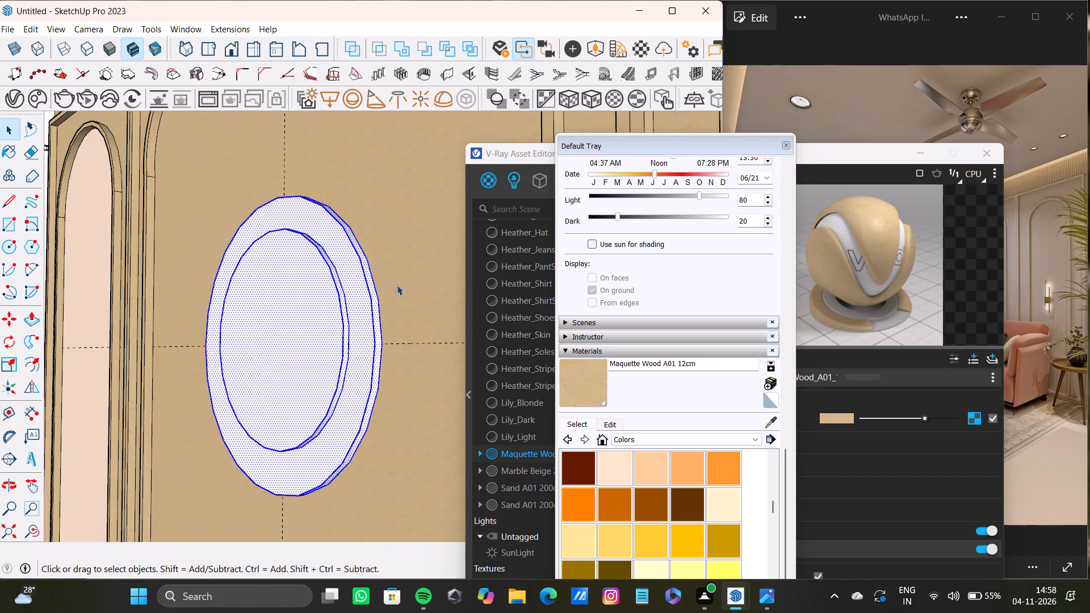
scroll(652, 421, "up", 7)
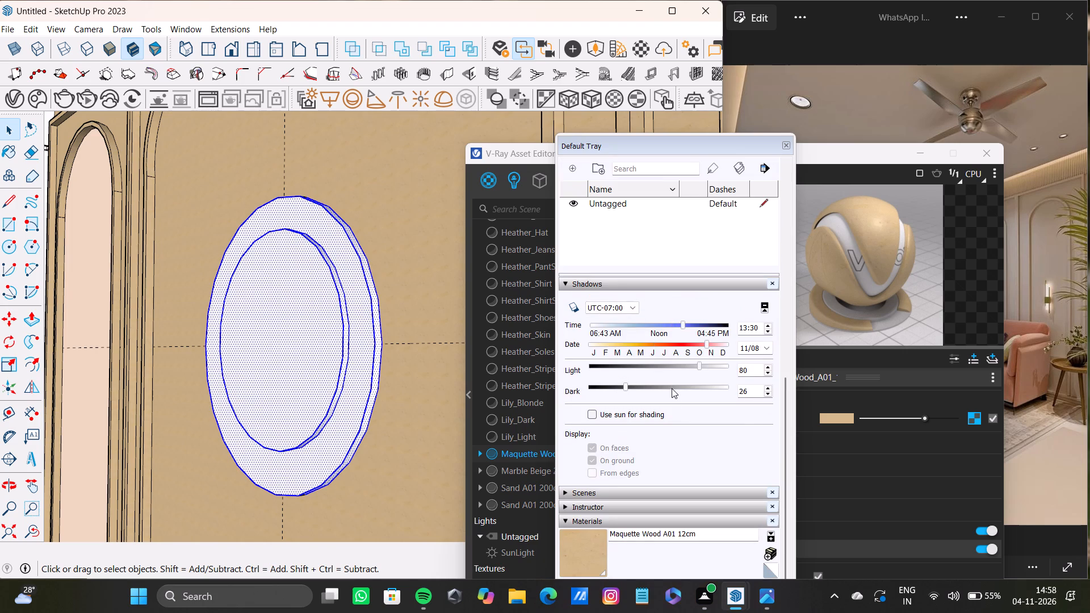
left_click_drag(787, 504, 773, 309)
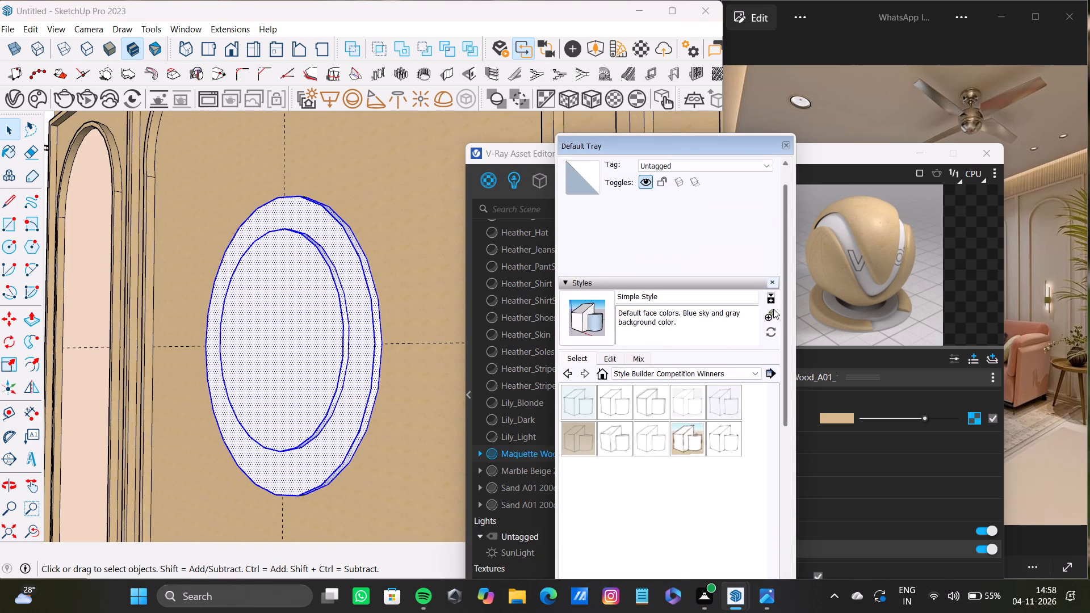
left_click_drag(773, 309, 759, 247)
left_click(742, 199)
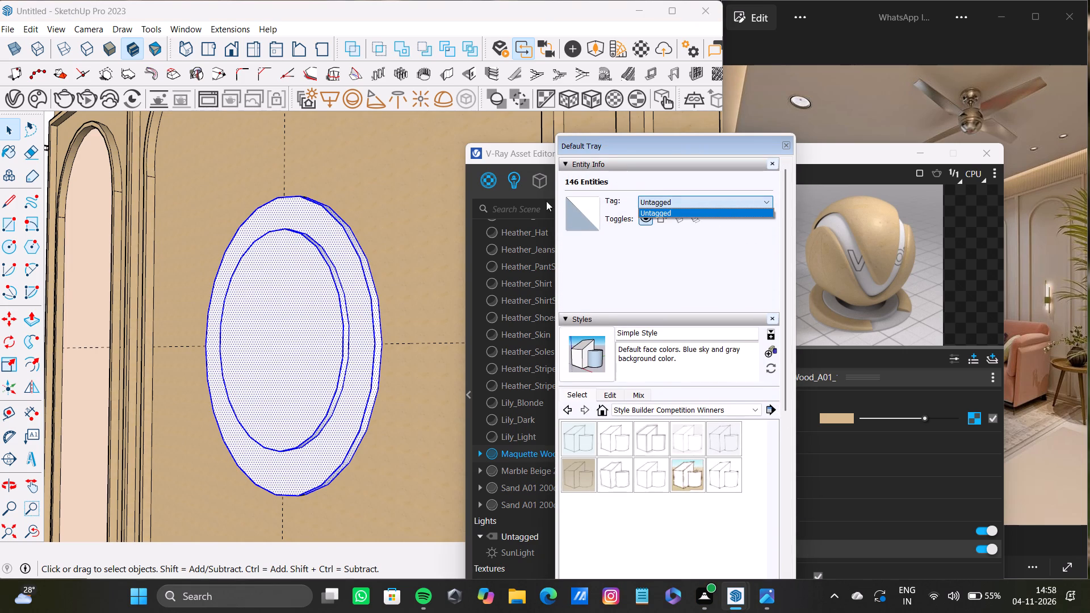
left_click(266, 355)
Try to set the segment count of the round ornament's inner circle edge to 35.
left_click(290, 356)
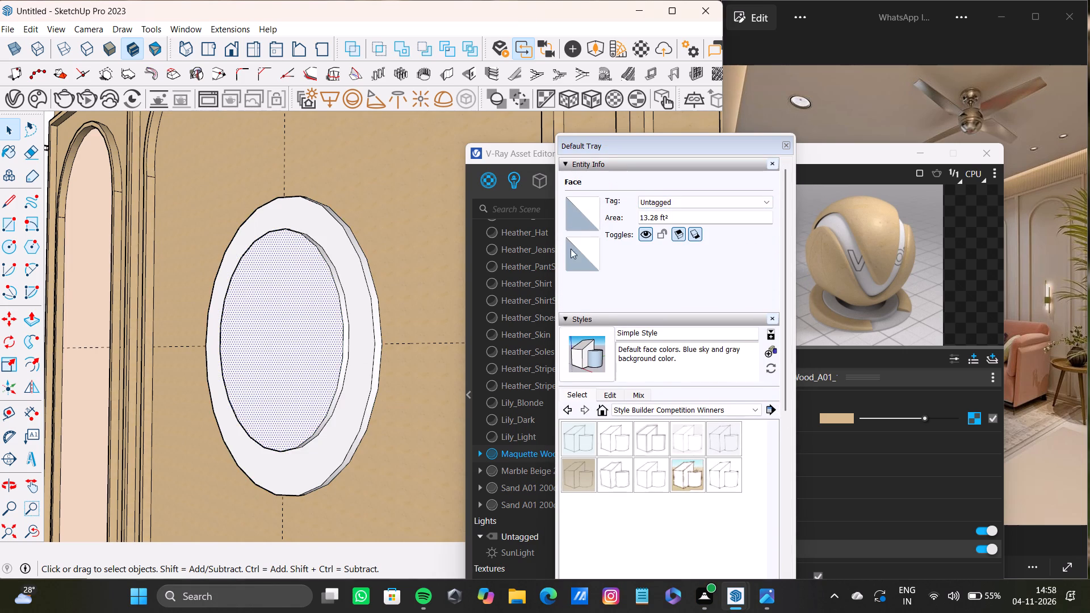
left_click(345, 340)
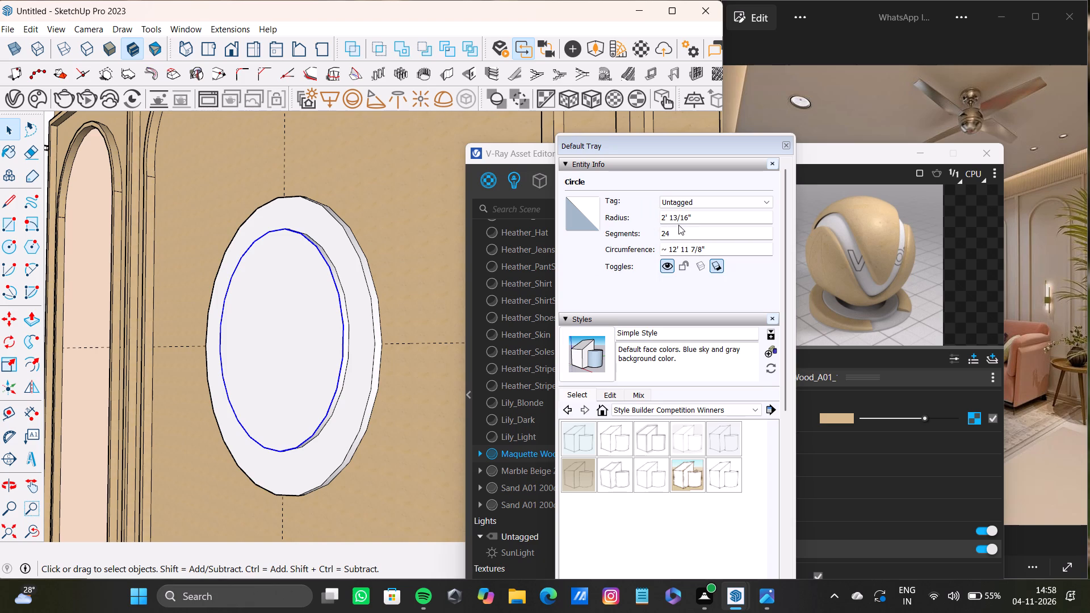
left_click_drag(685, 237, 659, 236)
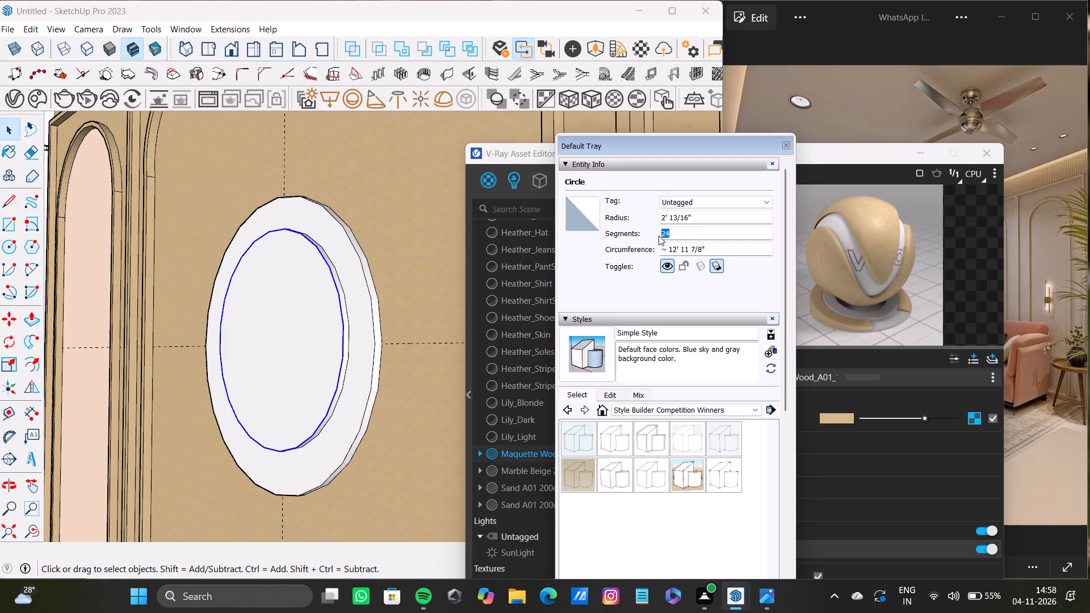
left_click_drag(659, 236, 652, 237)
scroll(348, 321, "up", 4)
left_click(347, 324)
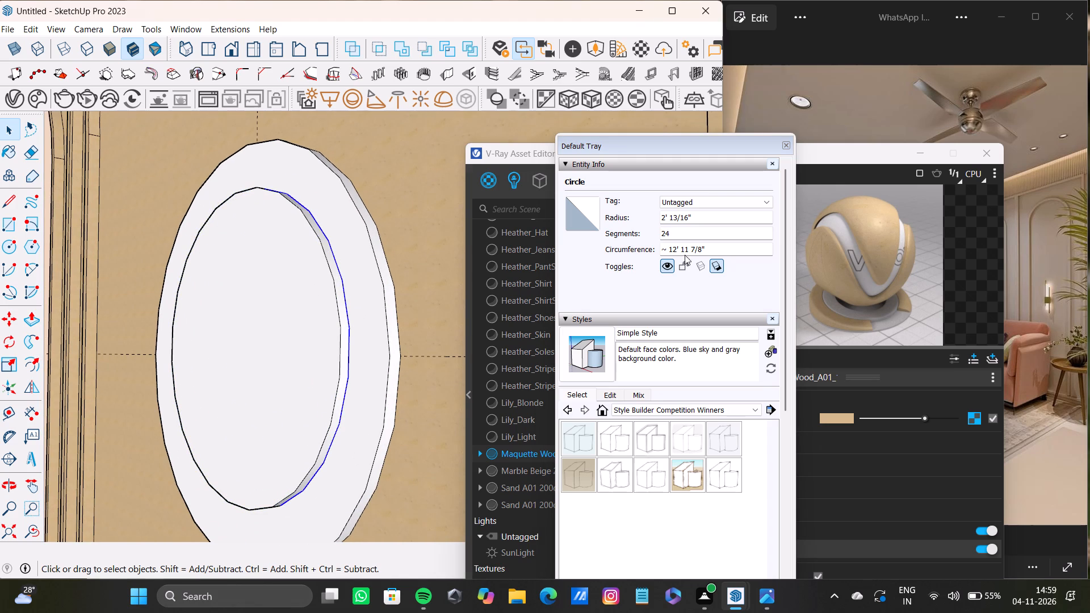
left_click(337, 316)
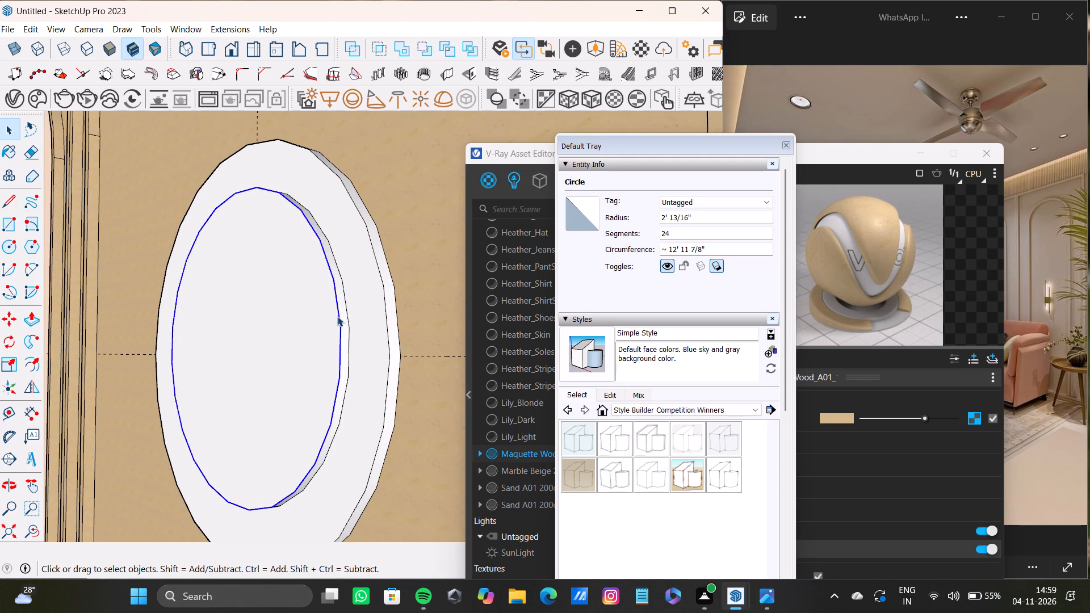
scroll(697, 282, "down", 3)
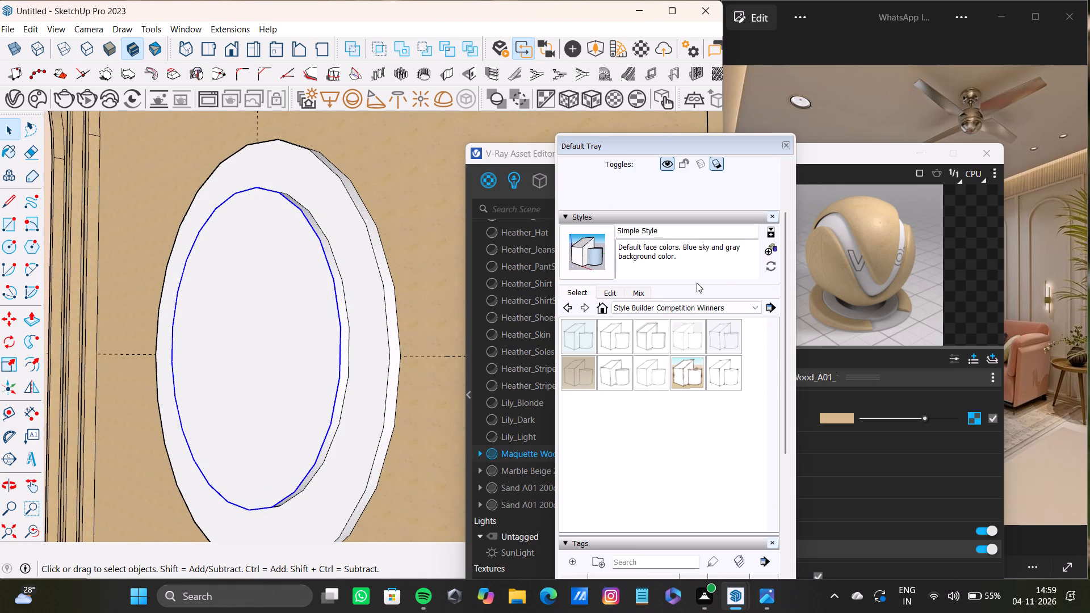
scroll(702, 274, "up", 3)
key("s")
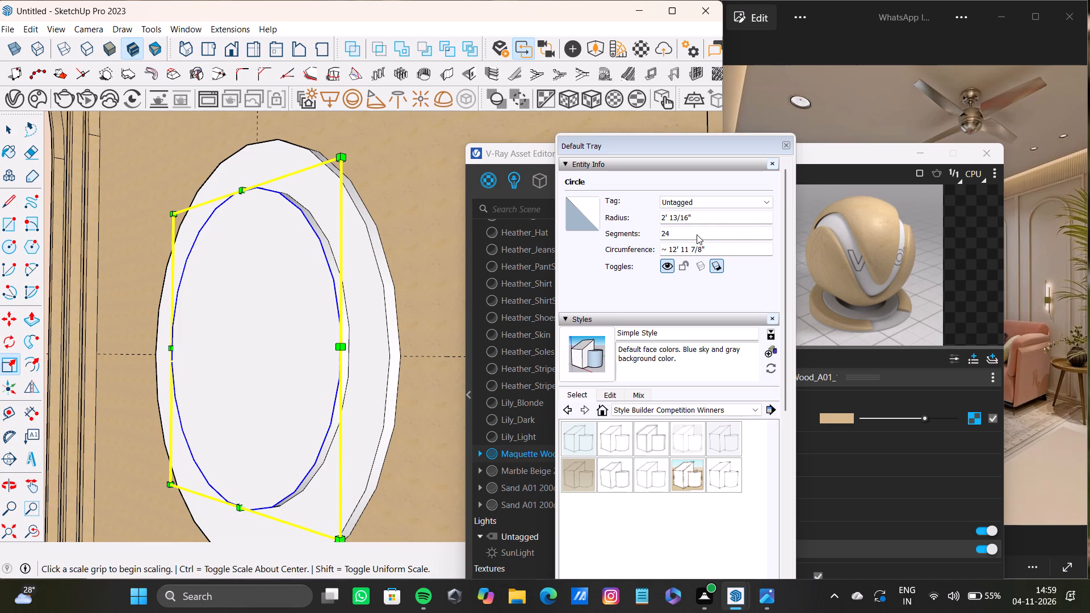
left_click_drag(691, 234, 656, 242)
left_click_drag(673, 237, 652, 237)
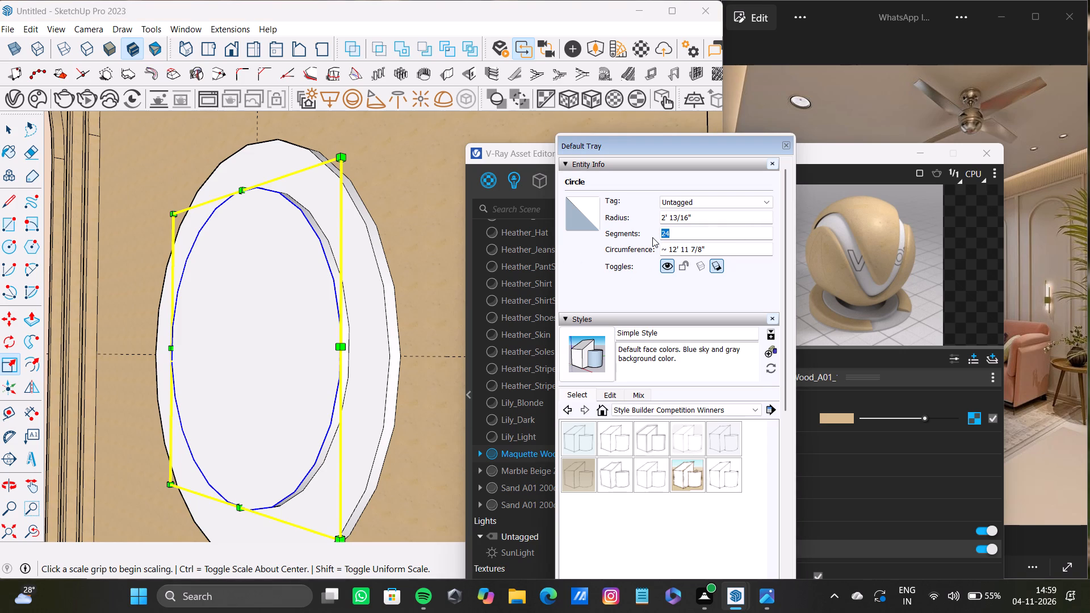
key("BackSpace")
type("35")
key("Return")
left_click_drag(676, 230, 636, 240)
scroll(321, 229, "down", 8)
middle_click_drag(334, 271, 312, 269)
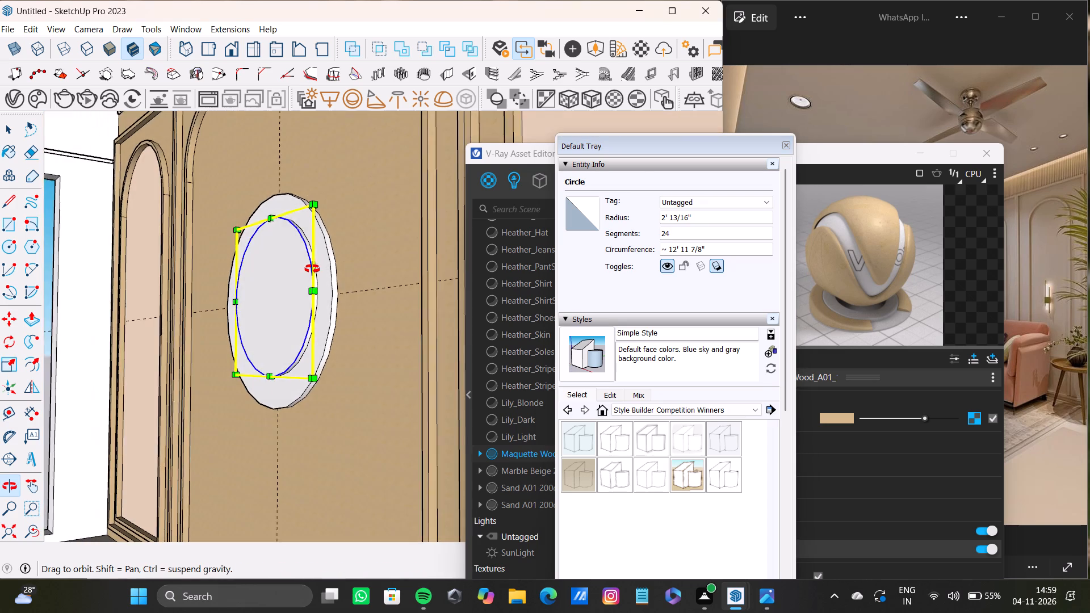
Select all faces and edges of the round ornament, sample Color C01 from the neighbouring arched panel and apply it to the selection.
middle_click_drag(312, 269, 329, 285)
key("space")
double_click(296, 292)
scroll(318, 311, "up", 6, "shift")
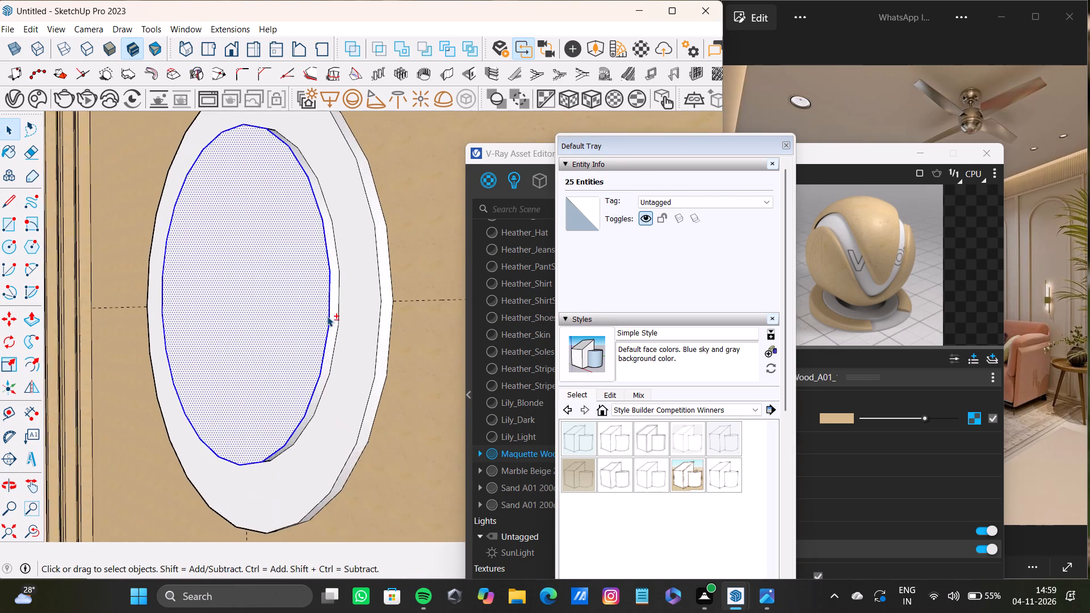
scroll(327, 316, "up", 4, "shift")
double_click(334, 316, "shift")
double_click(349, 311, "shift")
double_click(401, 320, "shift")
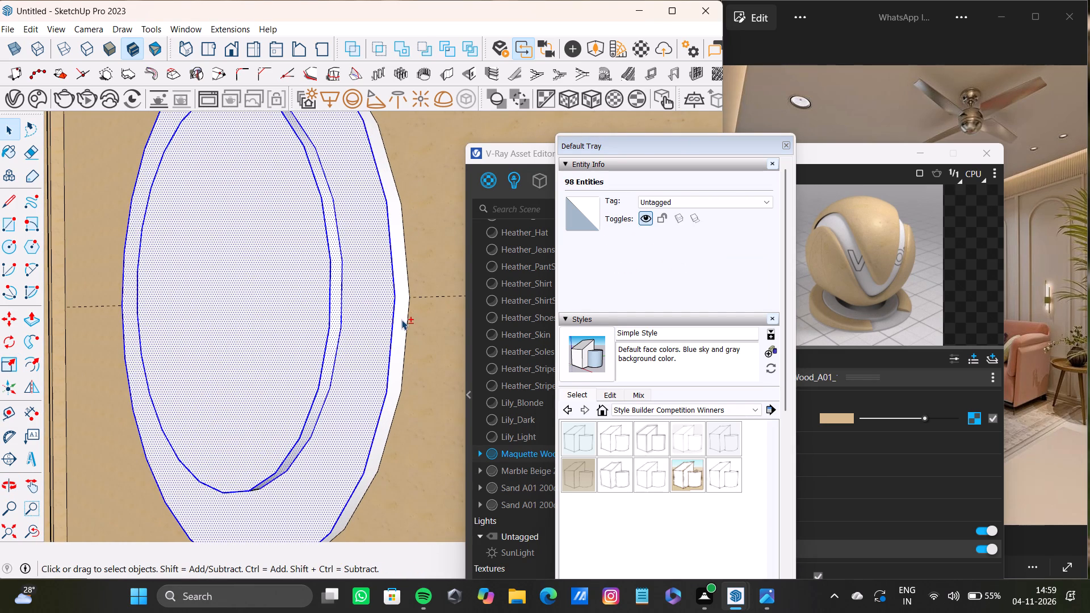
scroll(391, 322, "down", 8, "shift")
middle_click_drag(385, 325, 378, 355, "shift")
scroll(378, 355, "down", 1, "shift")
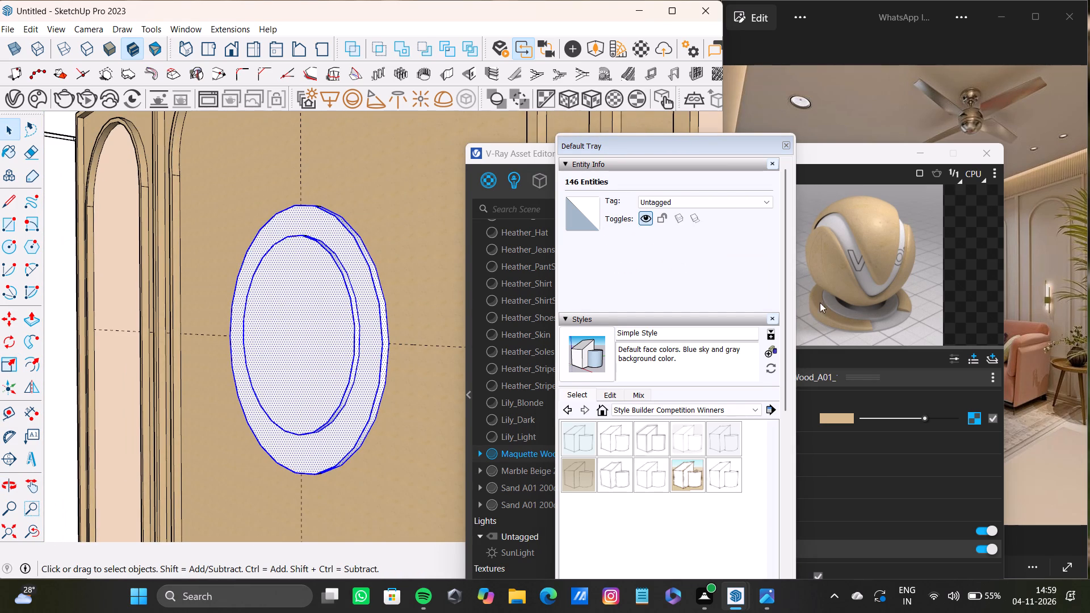
left_click_drag(736, 143, 884, 154, "shift")
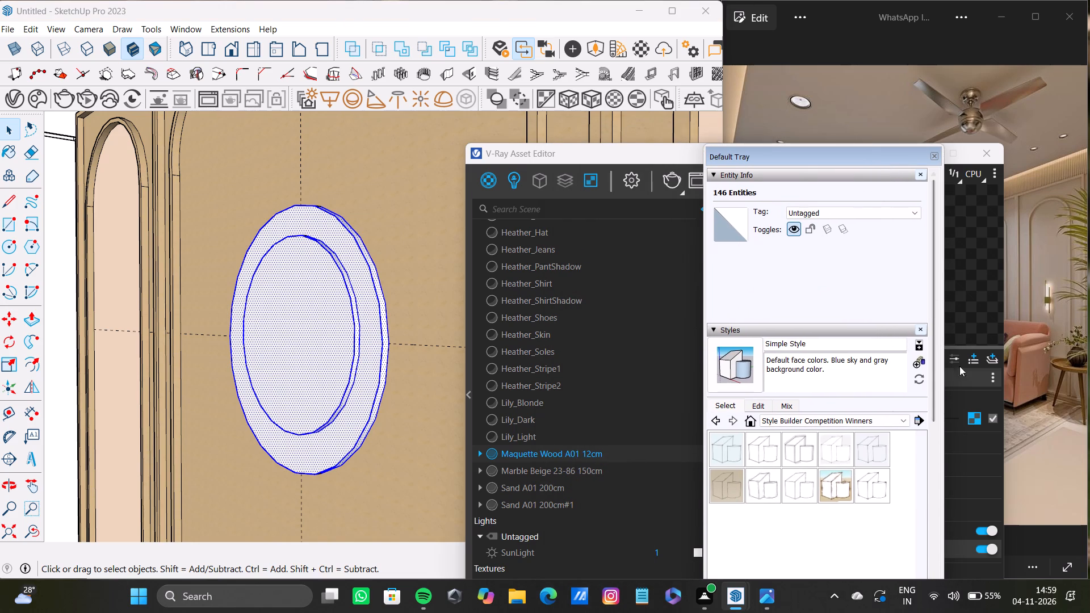
left_click_drag(813, 157, 820, 109, "shift")
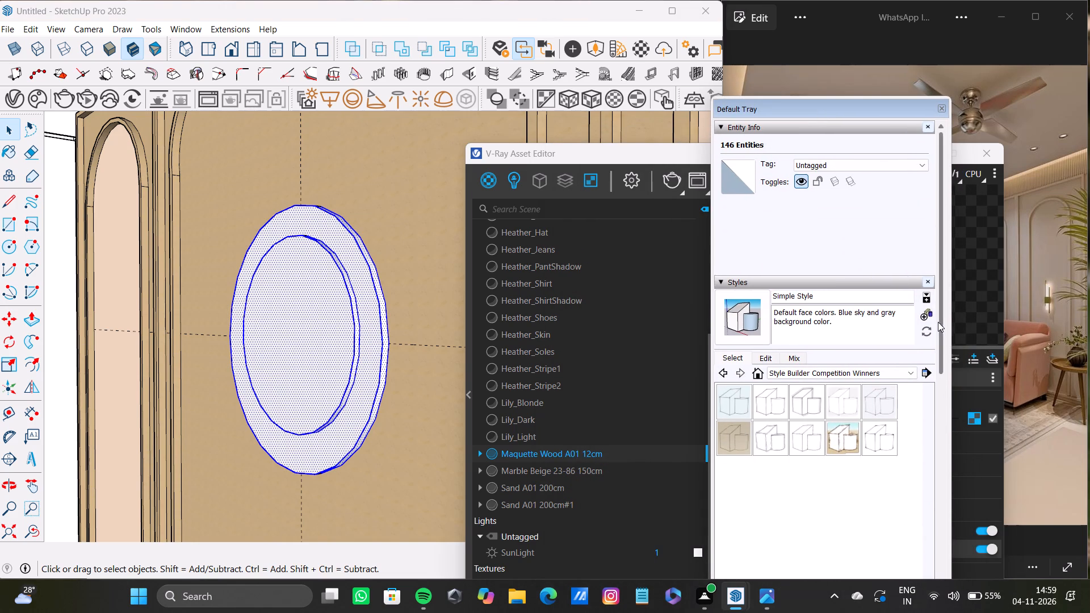
left_click_drag(941, 326, 946, 556, "shift")
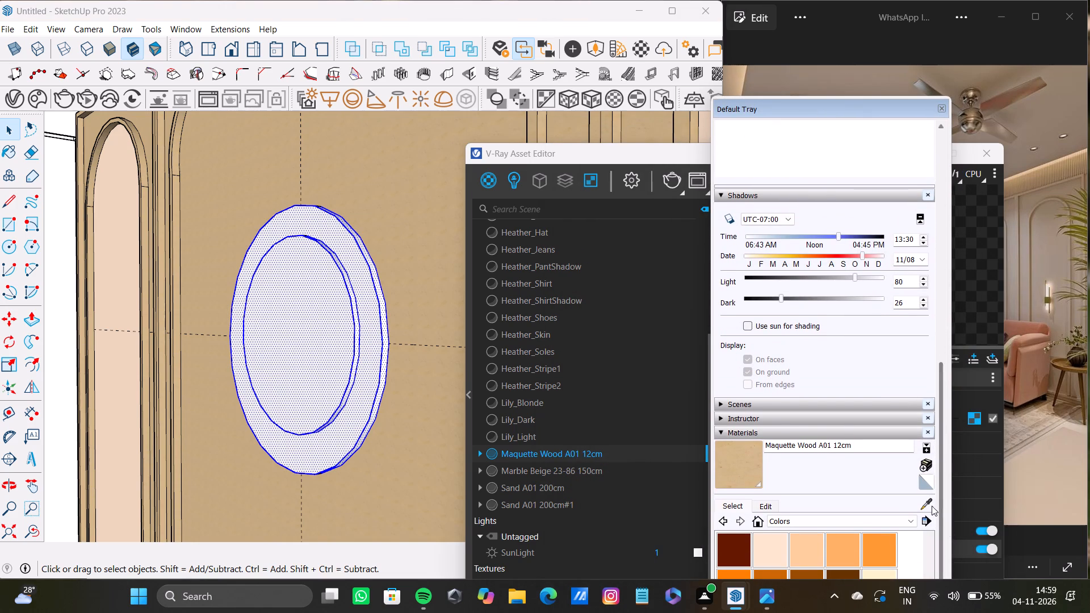
left_click(930, 506, "shift")
left_click(122, 289, "shift")
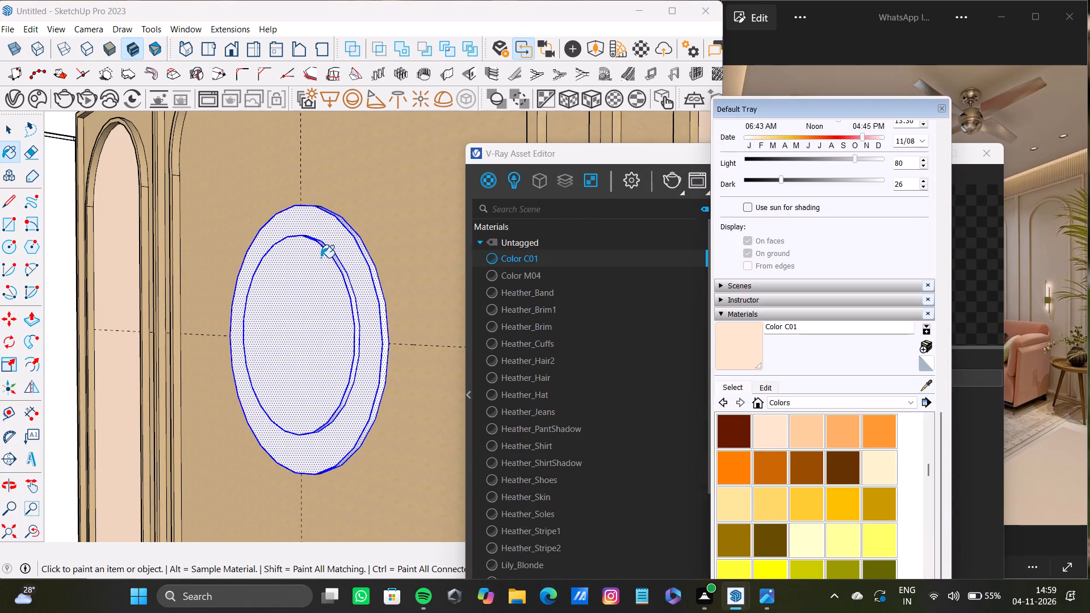
left_click(321, 258, "shift")
Examine the panelling wall within the whole room, clear the ornament's selection and inspect the row of vertical slats above the panels.
scroll(354, 301, "down", 9)
scroll(282, 419, "down", 8)
middle_click_drag(282, 427, 260, 417)
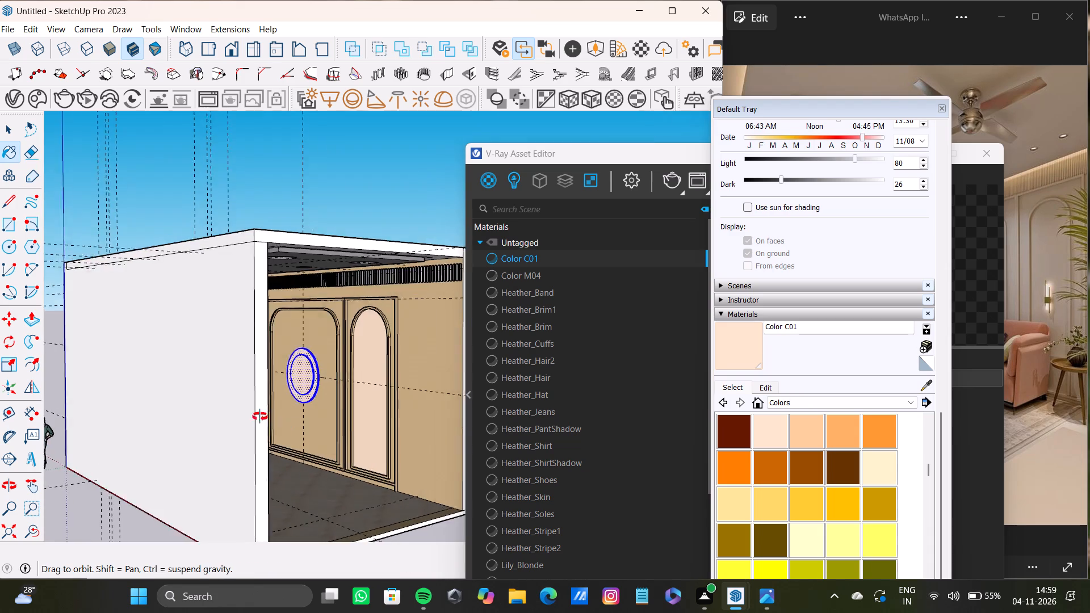
middle_click_drag(260, 417, 140, 415)
scroll(241, 367, "down", 1)
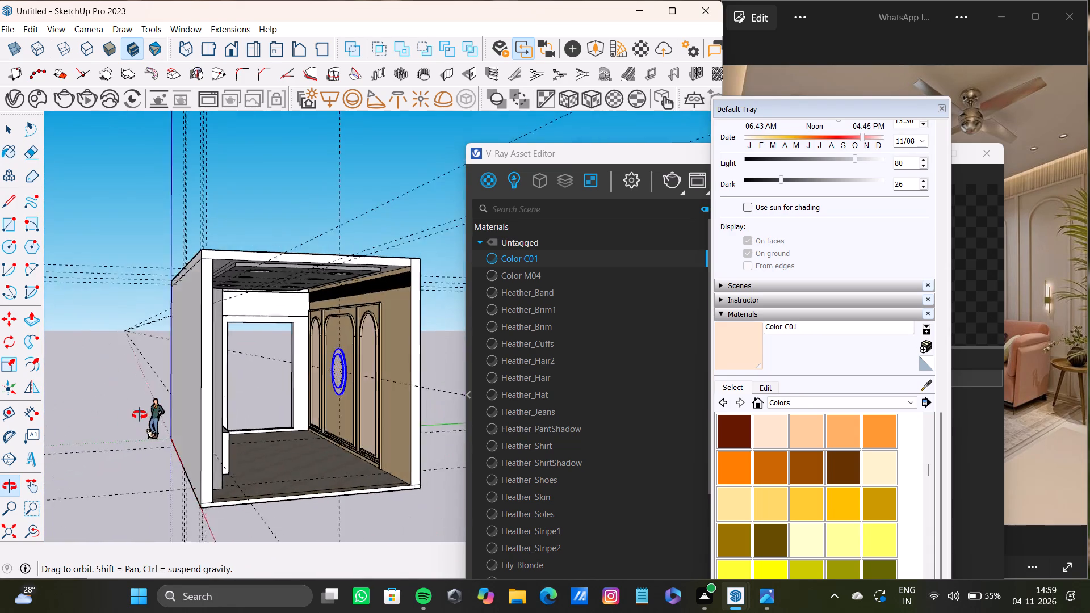
middle_click_drag(140, 415, 210, 421)
key("space")
scroll(405, 251, "up", 7)
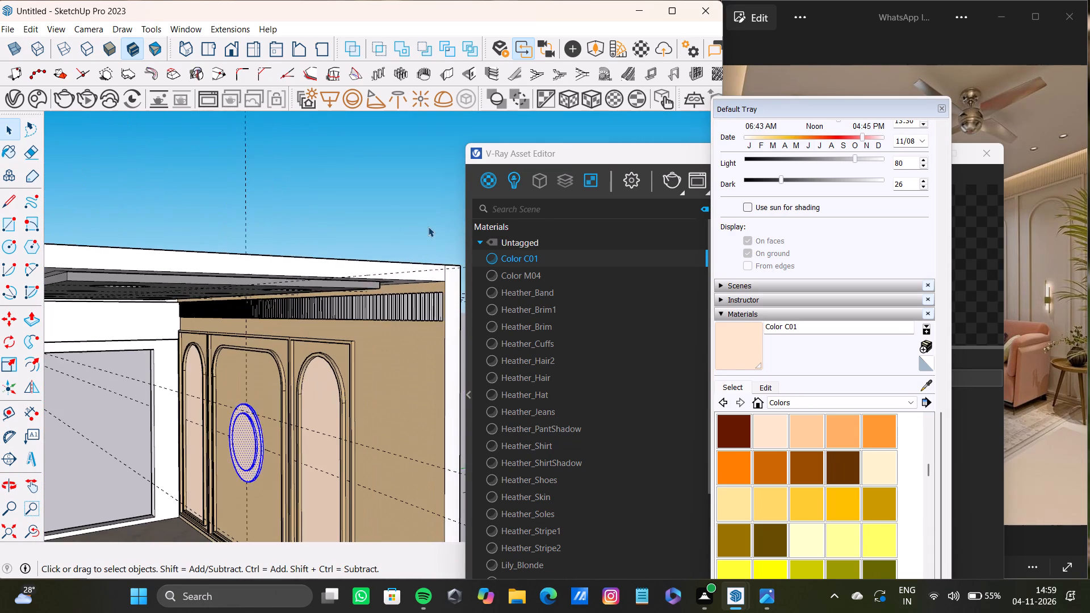
left_click(428, 226)
scroll(438, 314, "up", 15)
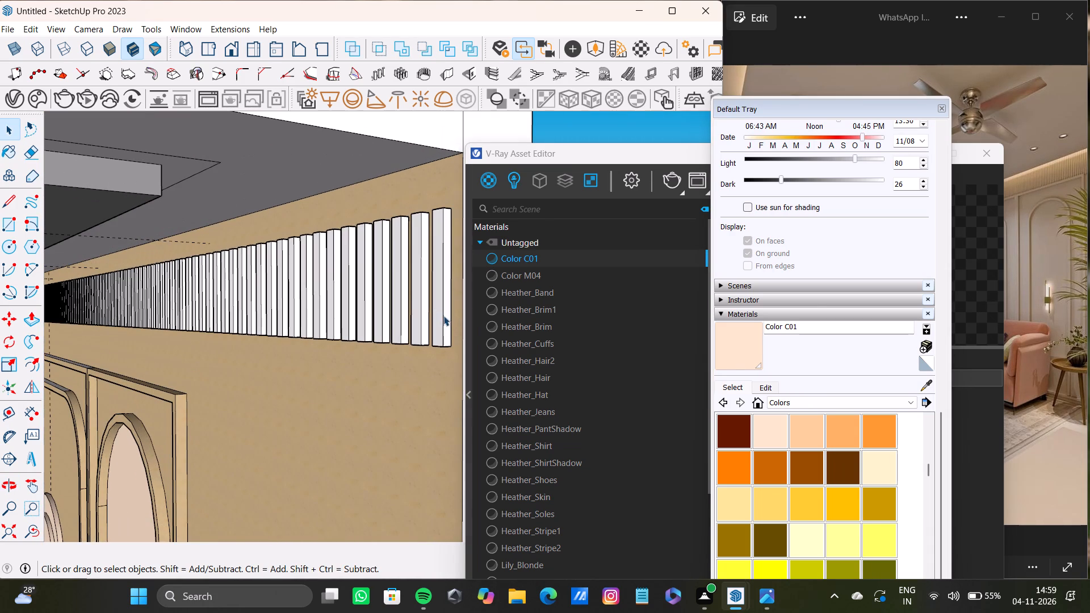
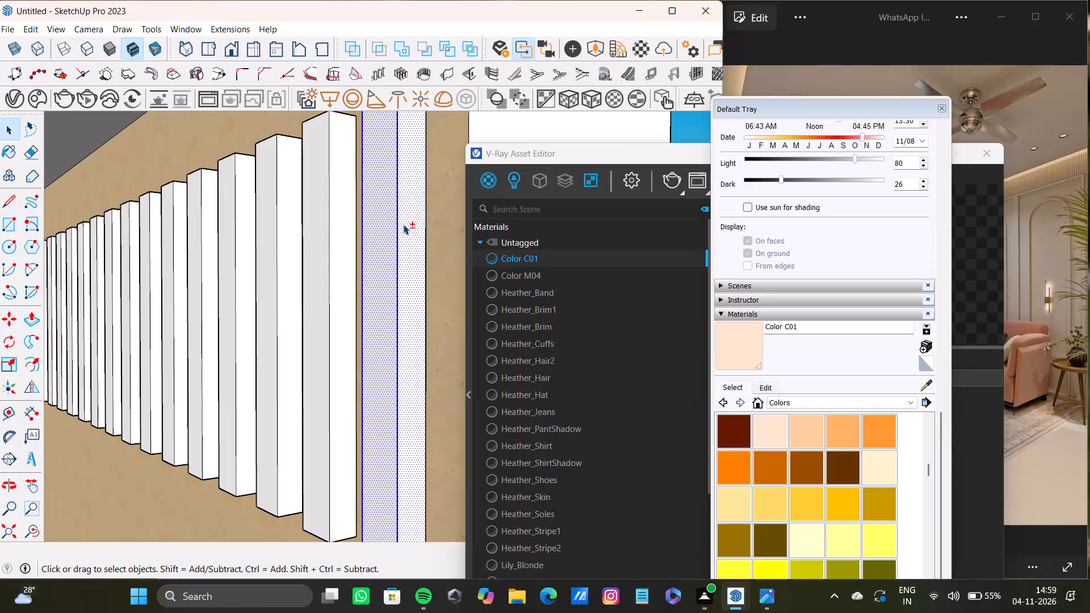
Add the front and side faces of the next three vertical slats, with their edges, to the current slat selection.
double_click(328, 243)
double_click(336, 250)
double_click(339, 248)
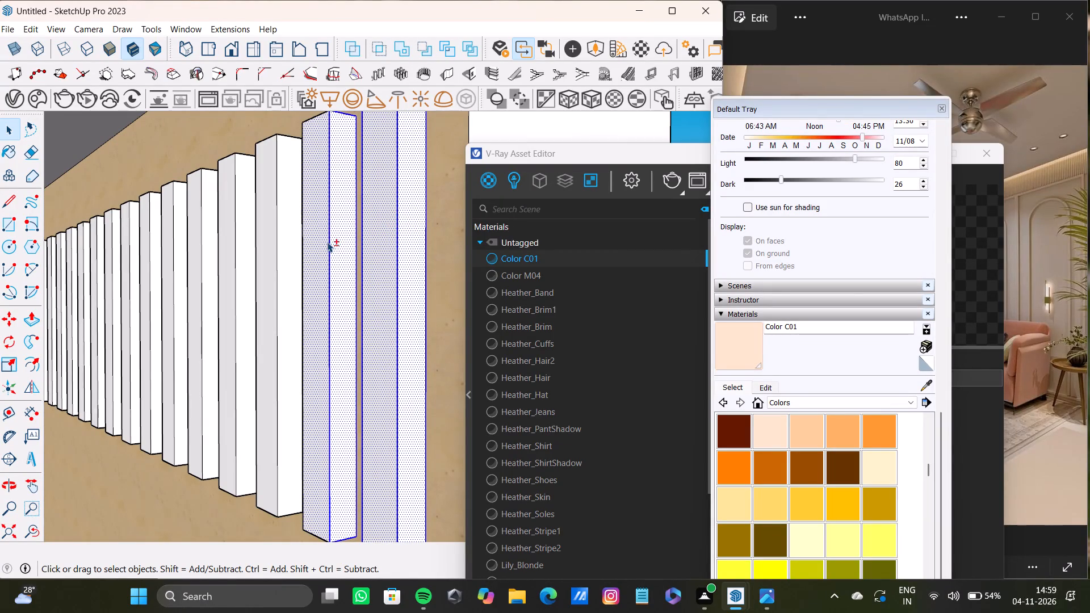
double_click(283, 230)
double_click(274, 226)
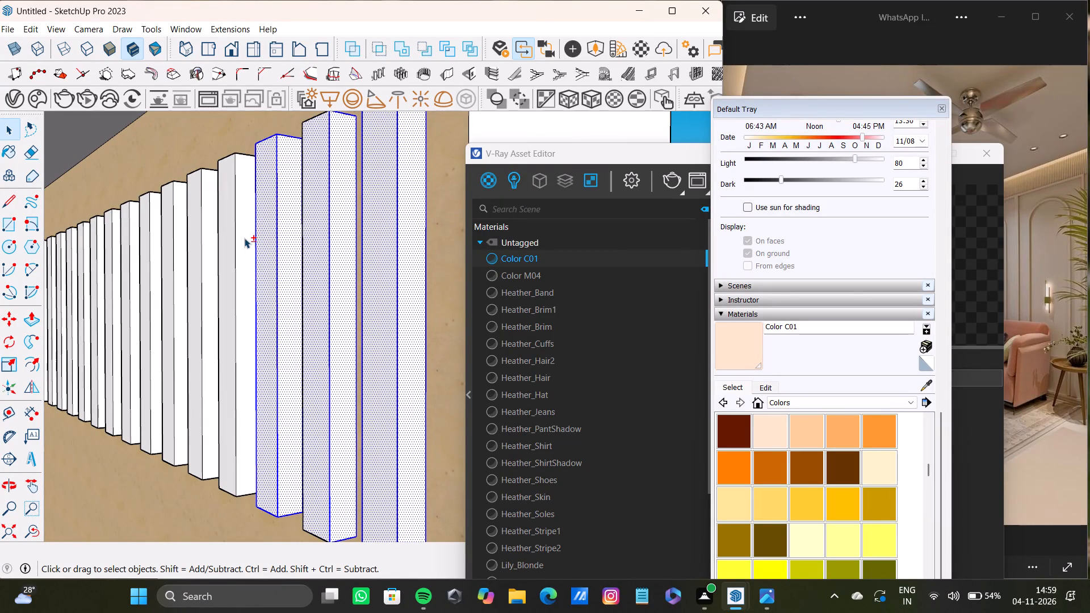
double_click(244, 238)
double_click(232, 238)
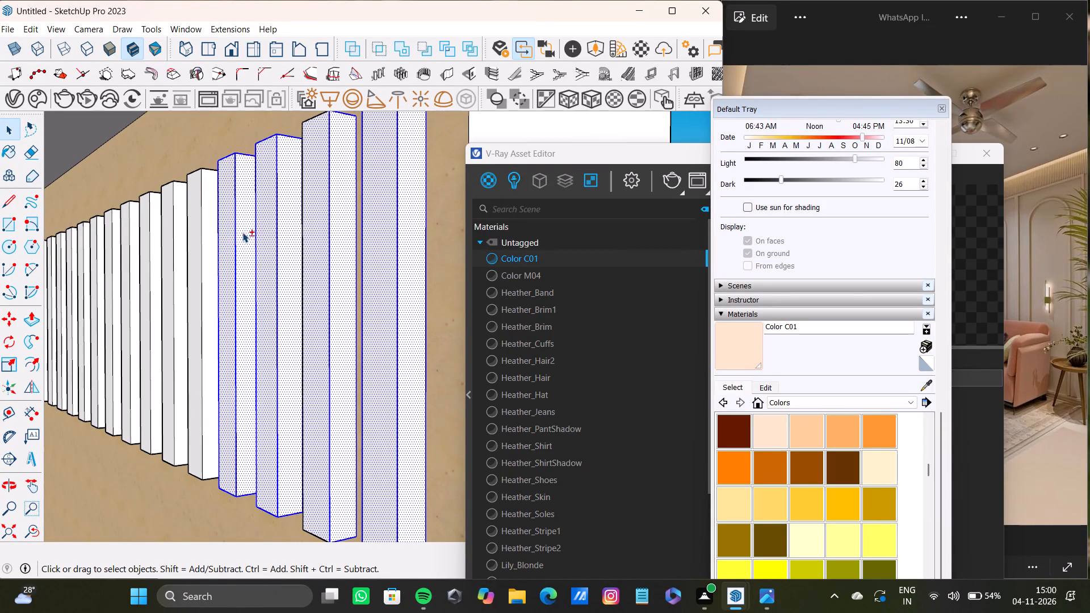
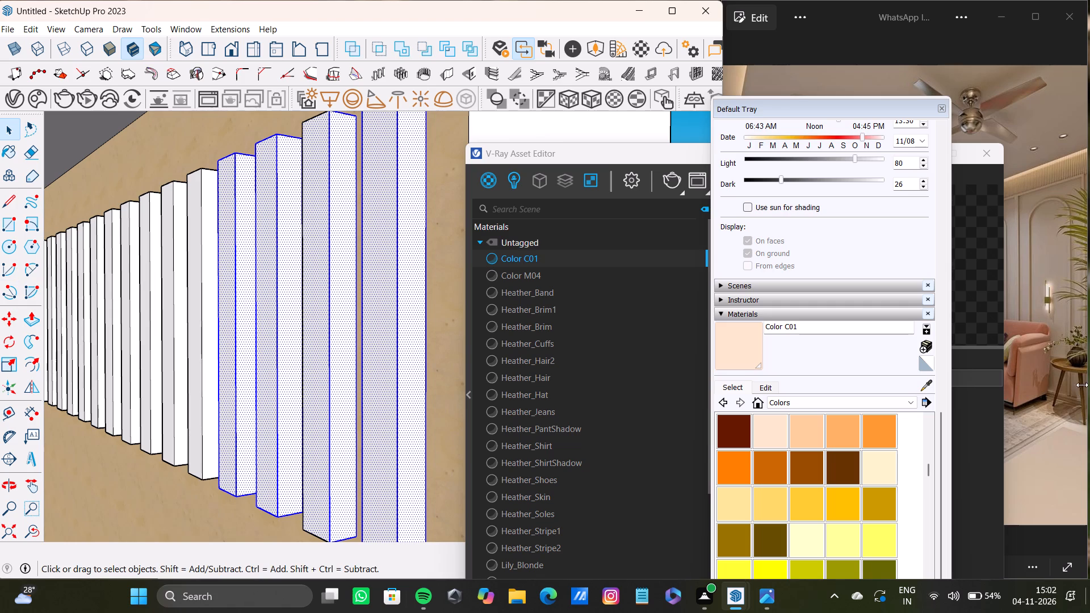
Add the front and side faces of the next five vertical slats, with their edges, to the current slat selection.
scroll(348, 202, "down", 20)
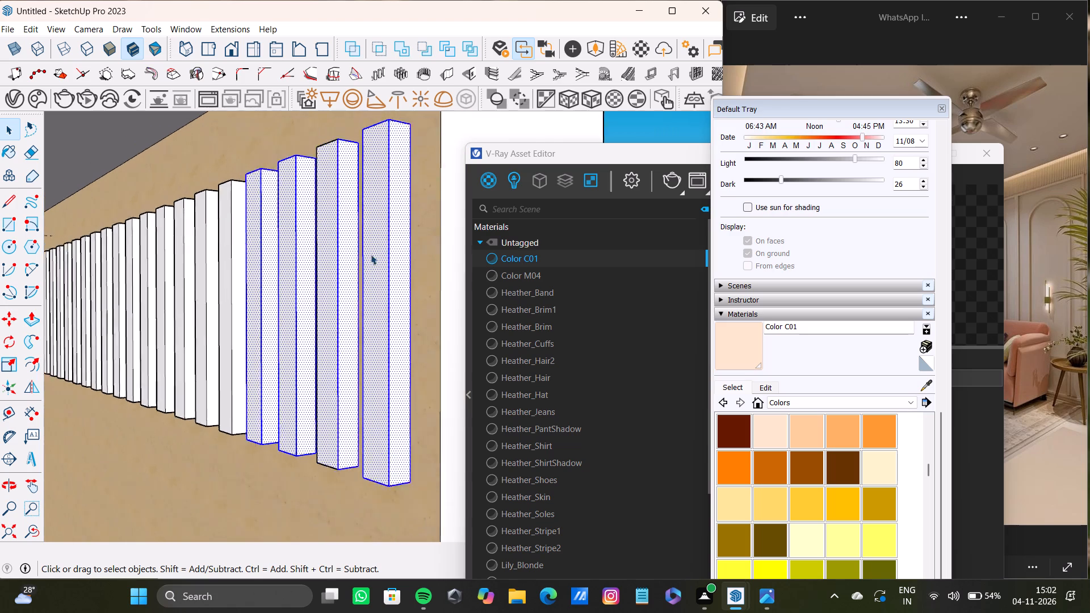
scroll(371, 254, "down", 5)
left_click(10, 538)
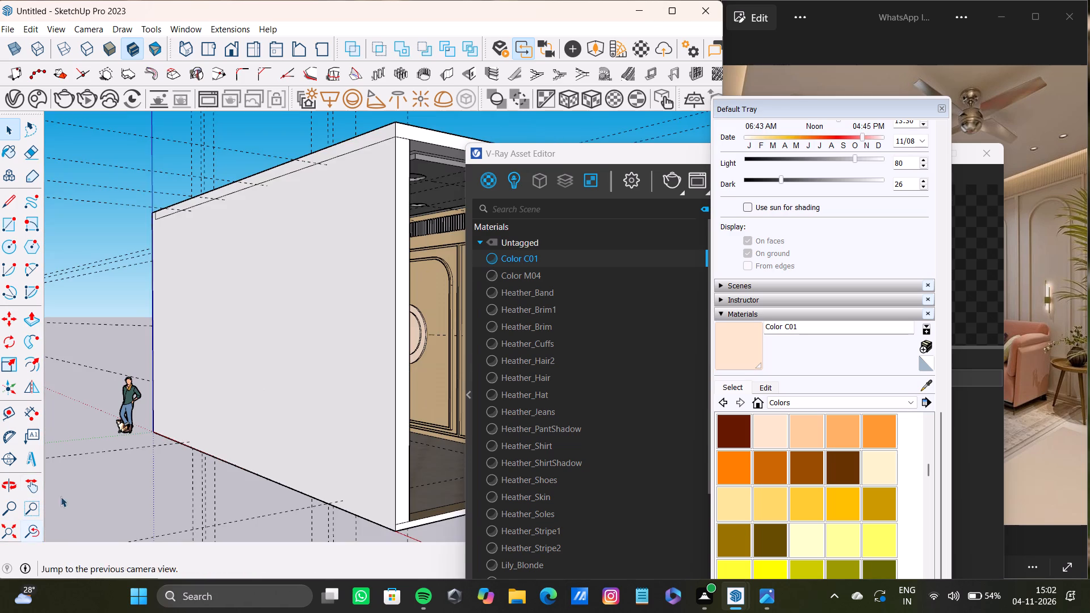
middle_click_drag(332, 376, 45, 462)
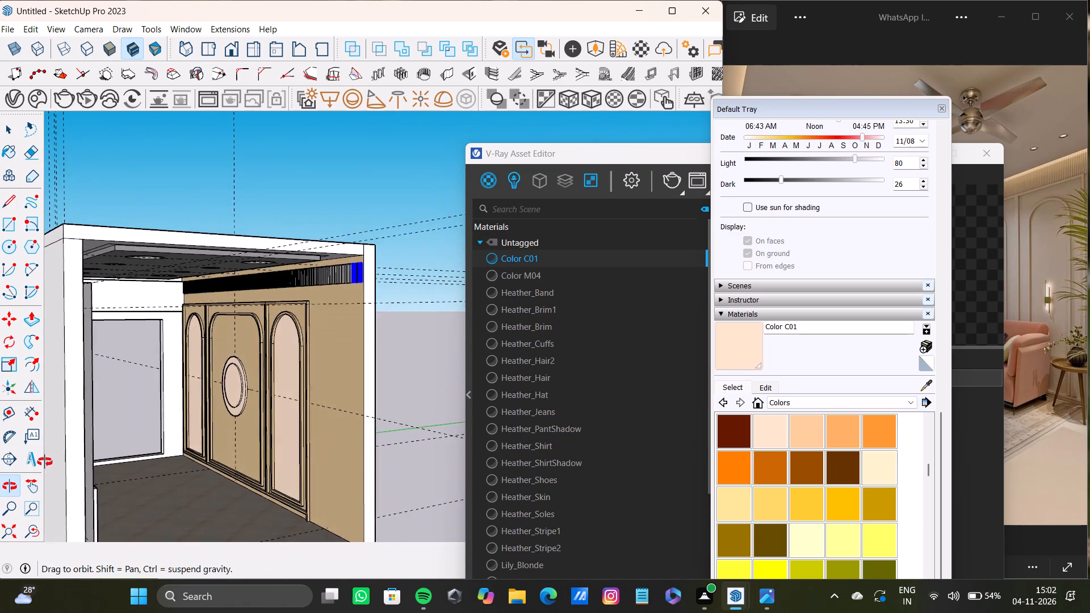
middle_click_drag(45, 462, 34, 467)
scroll(134, 368, "up", 4)
middle_click_drag(362, 254, 243, 271, "shift")
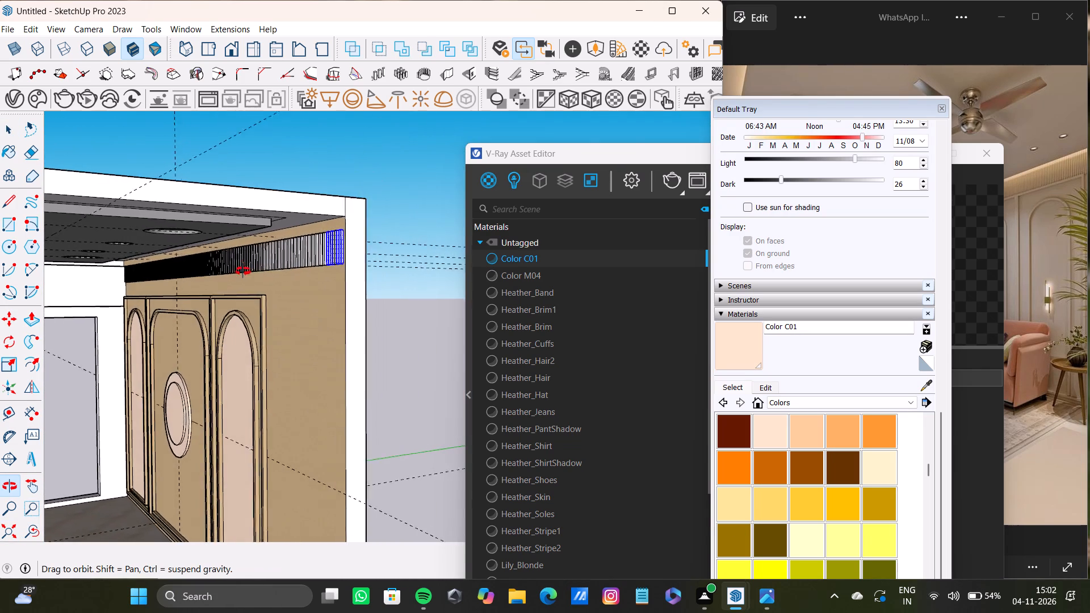
middle_click_drag(243, 271, 205, 303, "shift")
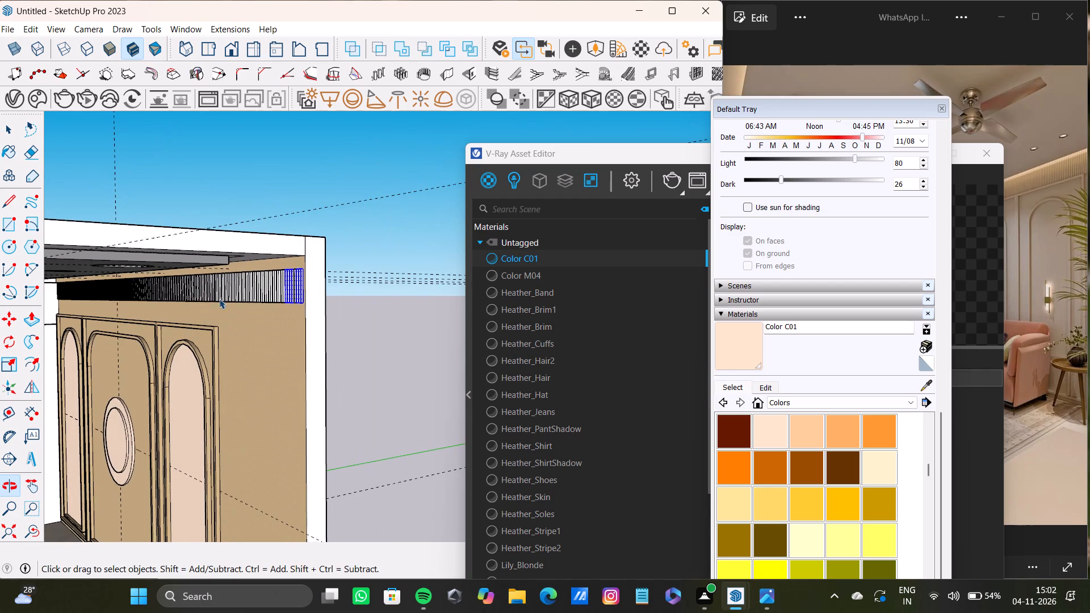
scroll(268, 281, "up", 18)
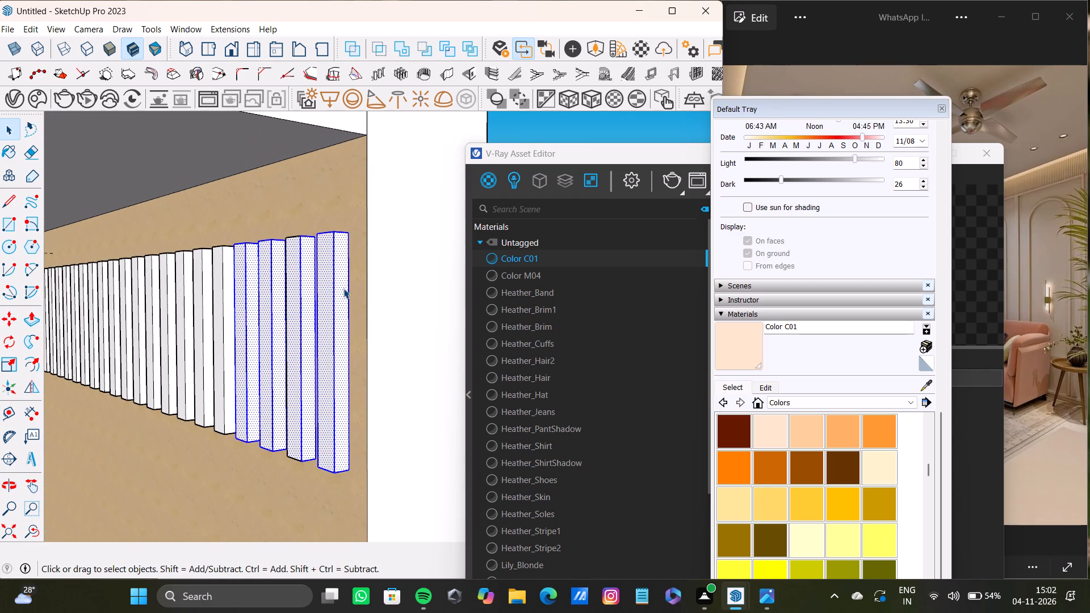
double_click(227, 309, "shift")
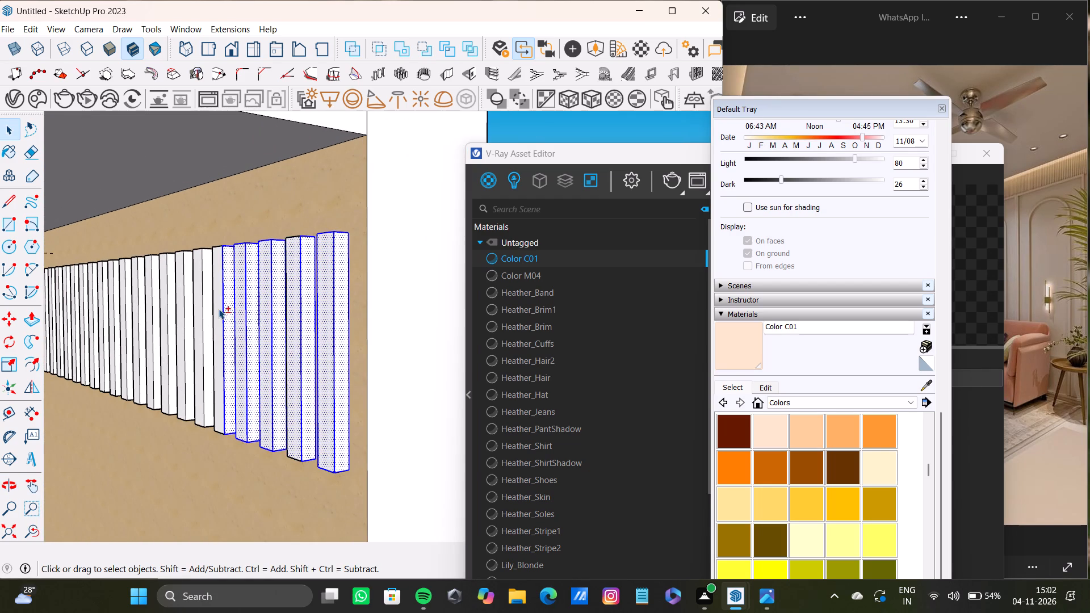
double_click(219, 309, "shift")
double_click(205, 332, "shift")
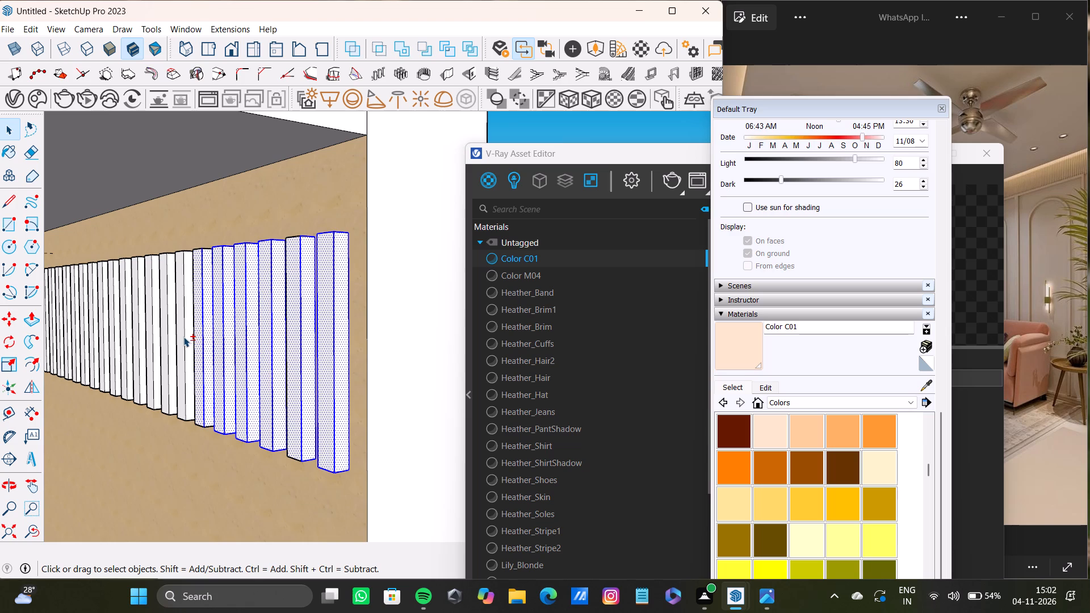
double_click(183, 340, "shift")
double_click(170, 349, "shift")
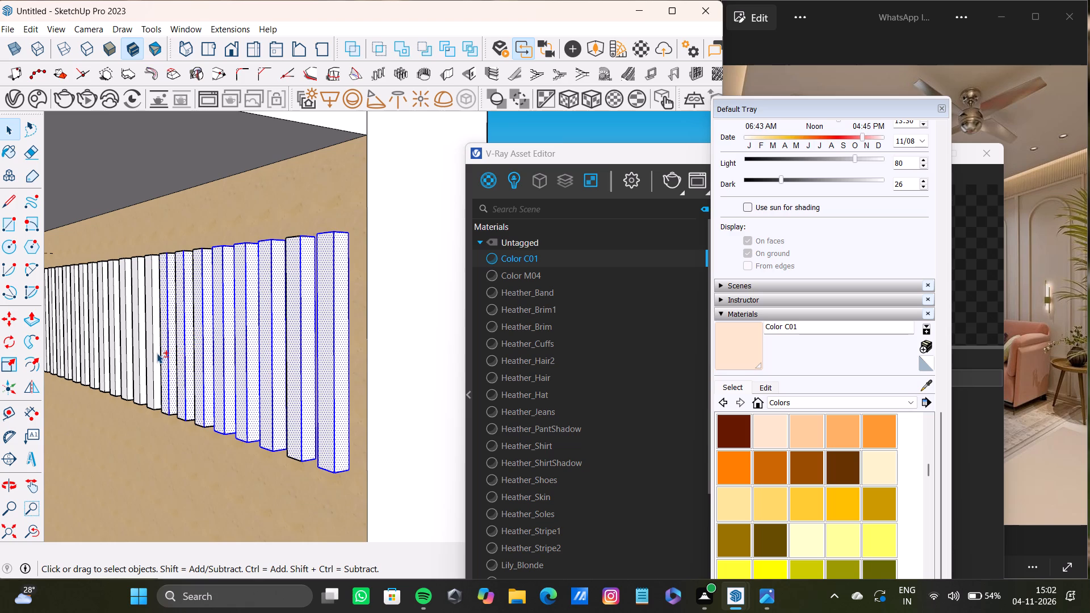
double_click(153, 354, "shift")
Extend the slat selection with the faces and edges of the following four vertical slats in the row.
middle_click_drag(153, 347, 225, 366, "shift")
scroll(225, 366, "up", 6, "shift")
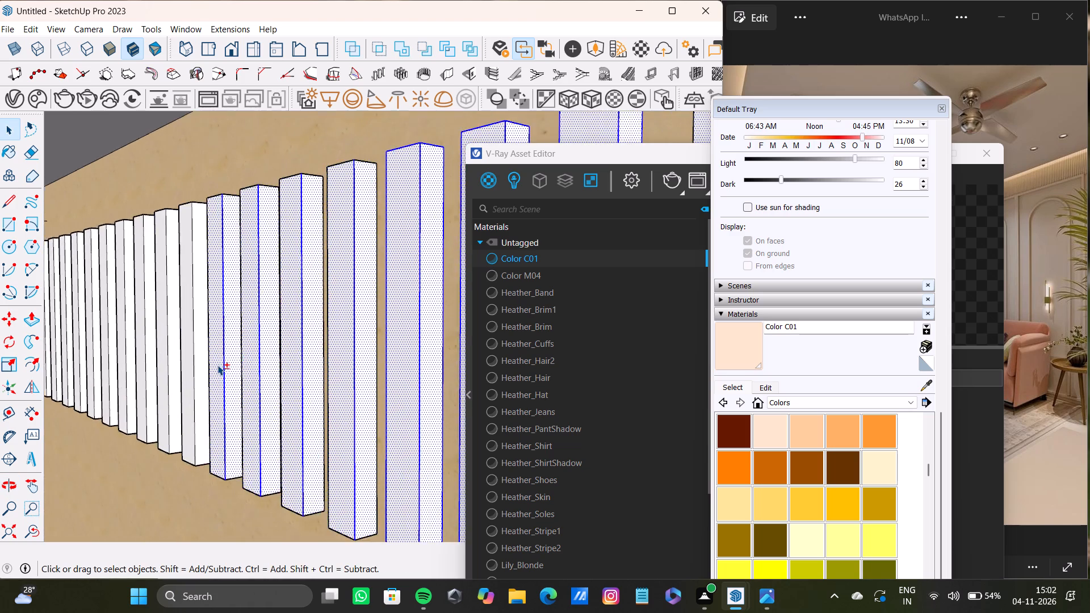
scroll(217, 365, "up", 3, "shift")
double_click(188, 366, "shift")
double_click(160, 364, "shift")
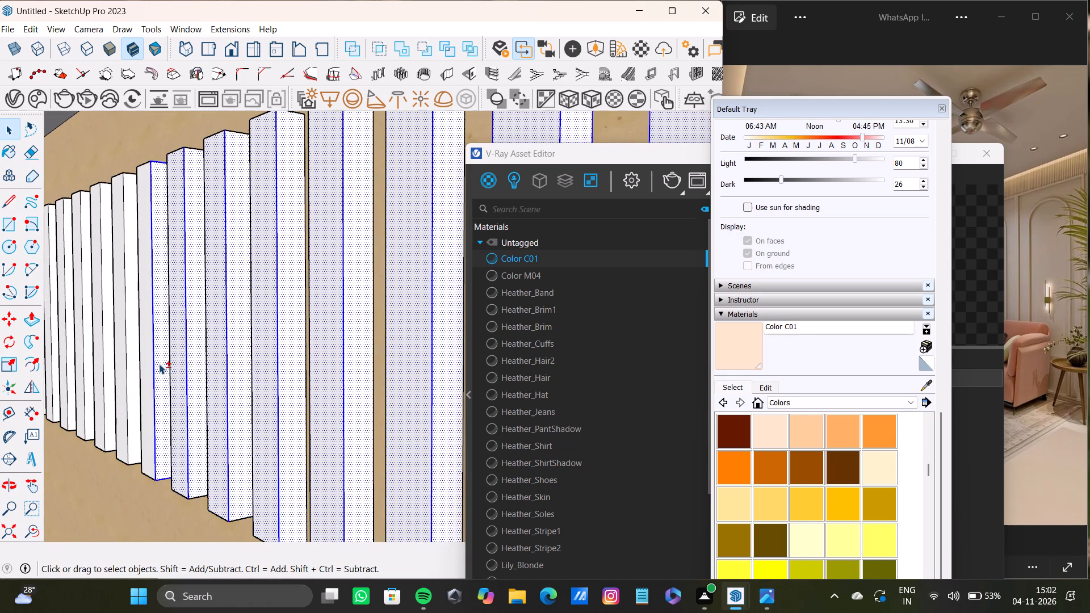
double_click(151, 372, "shift")
double_click(132, 378, "shift")
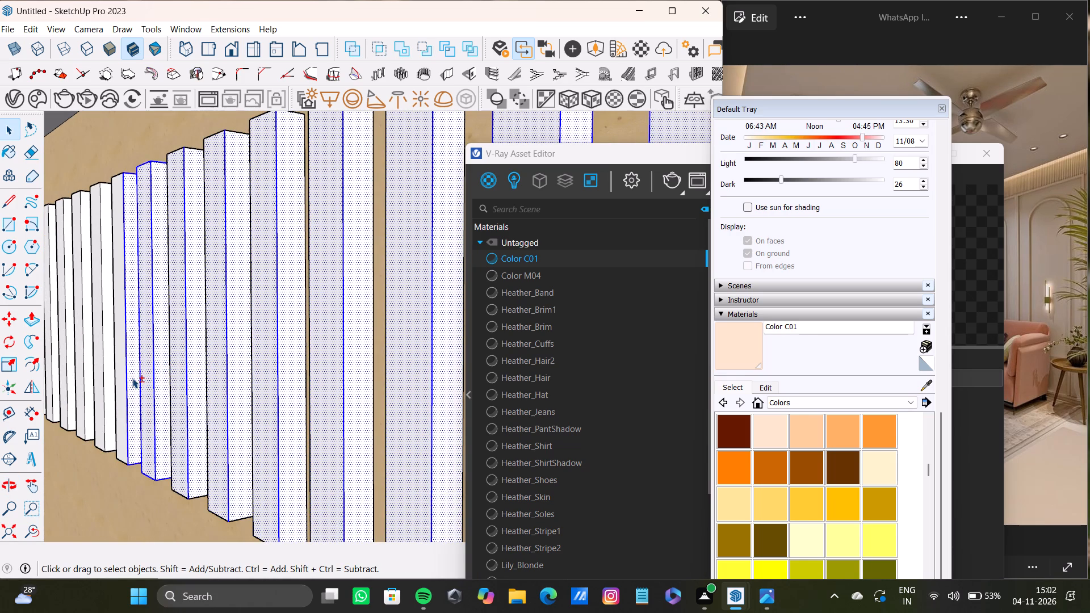
double_click(123, 376, "shift")
double_click(104, 380, "shift")
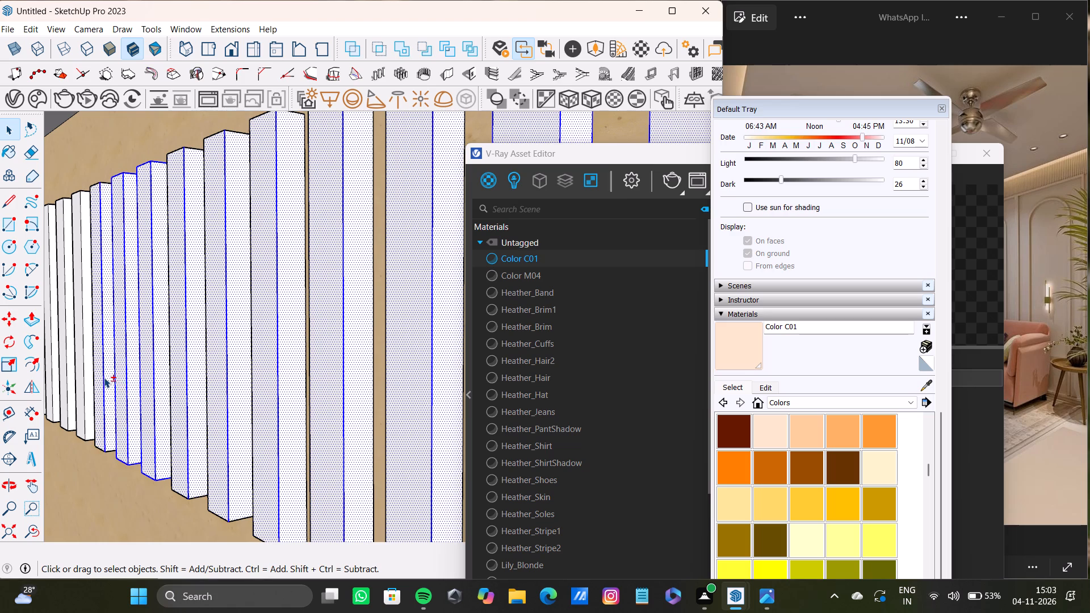
Add both visible faces and the edges of the next six vertical slats to the current selection.
scroll(97, 354, "down", 6, "shift")
middle_click_drag(107, 358, 240, 404, "shift")
scroll(190, 417, "up", 10, "shift")
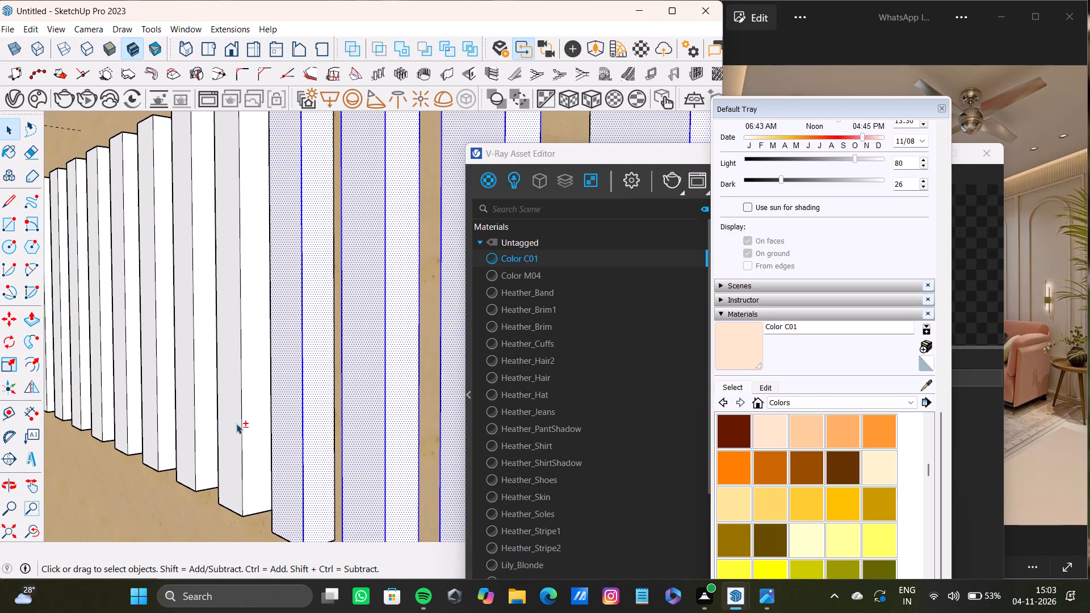
double_click(241, 431, "shift")
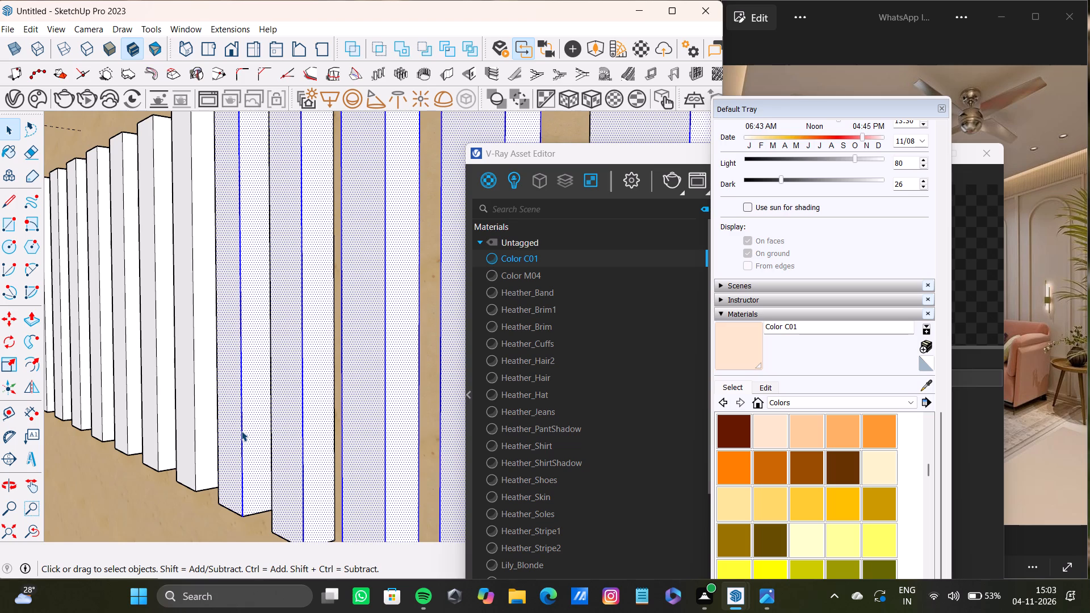
double_click(201, 383, "shift")
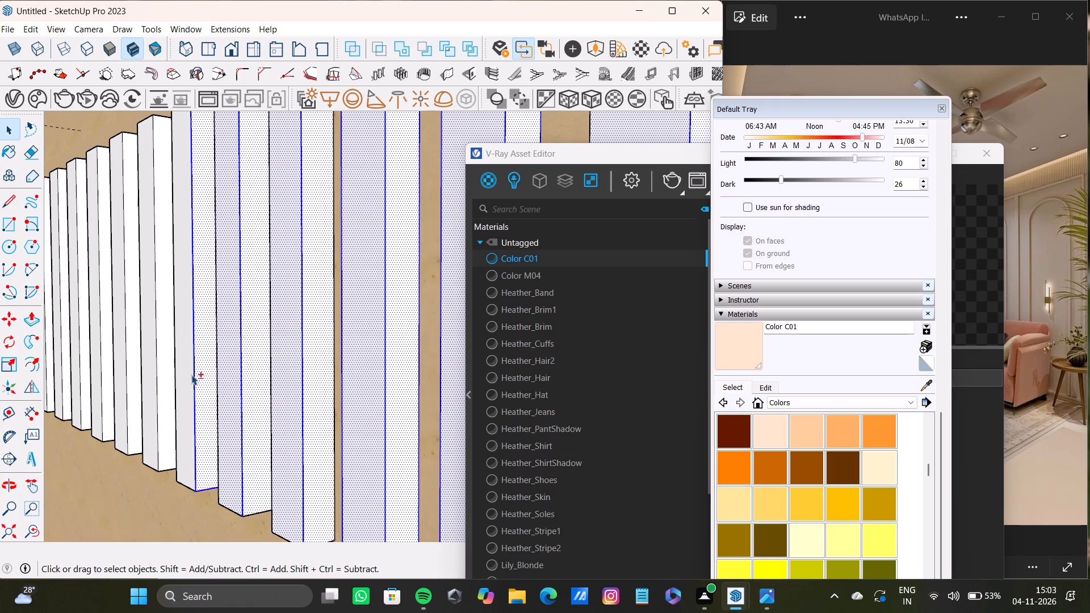
double_click(156, 359, "shift")
double_click(129, 355, "shift")
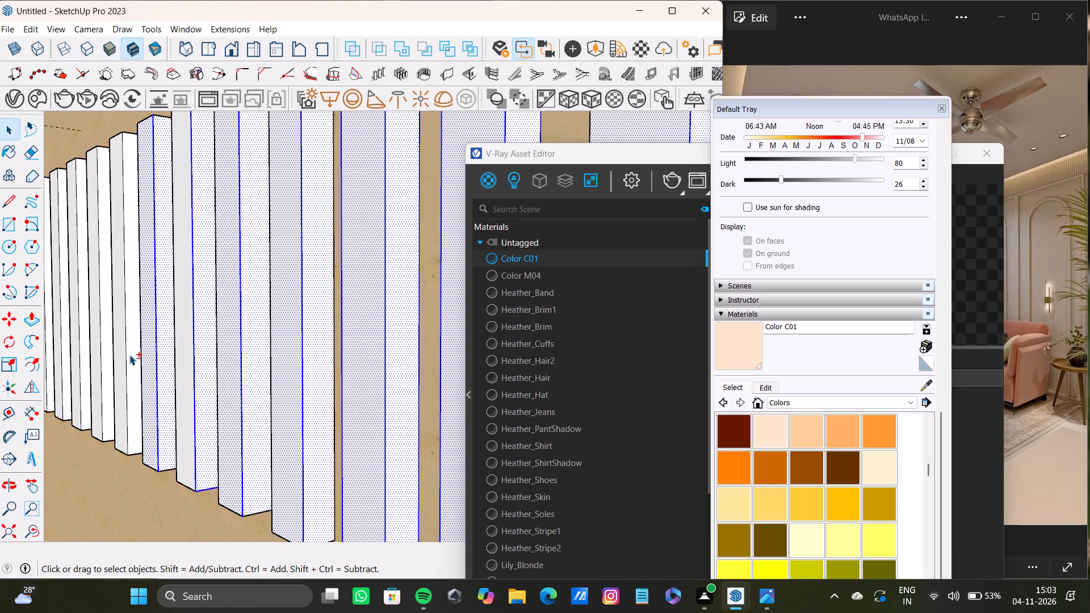
double_click(122, 366, "shift")
double_click(179, 391, "shift")
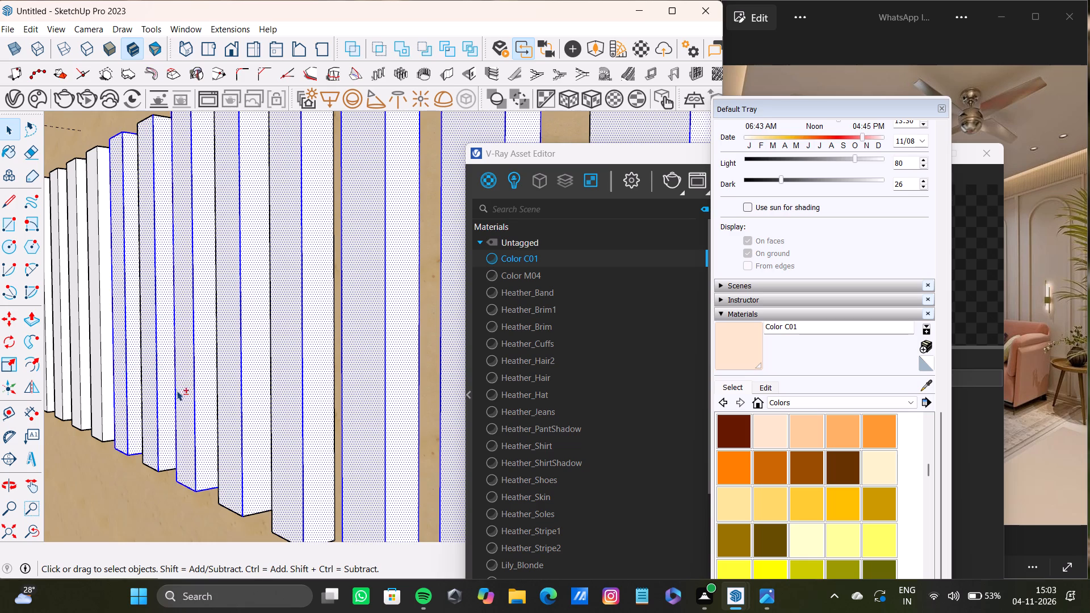
double_click(93, 371, "shift")
double_click(106, 377, "shift")
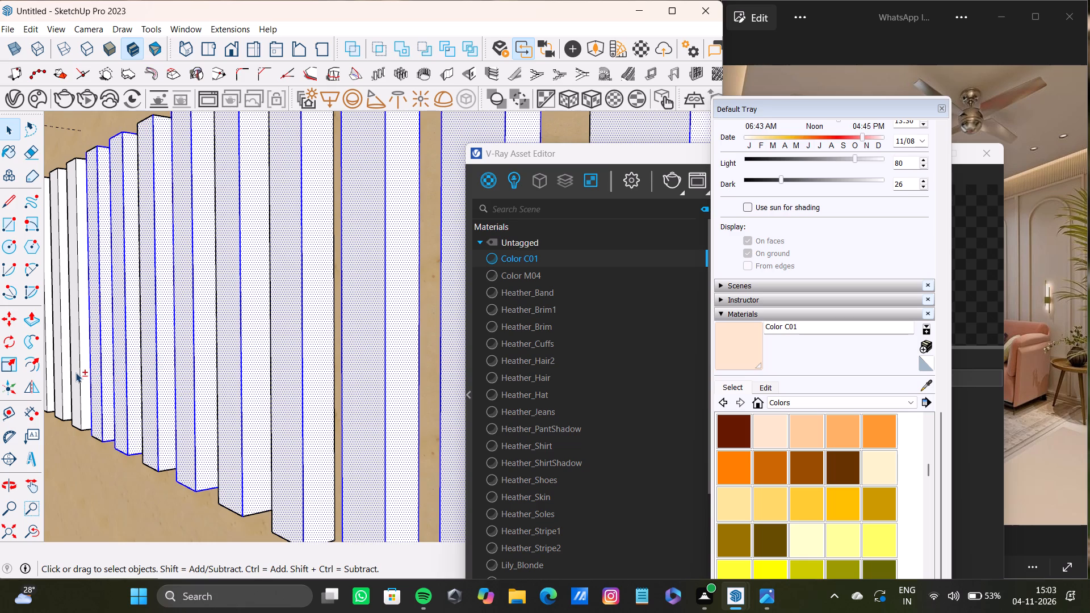
double_click(75, 372, "shift")
double_click(85, 379, "shift")
Continue the slat selection along the band, adding the faces and edges of six more vertical slats.
middle_click_drag(85, 378, 295, 438, "shift")
scroll(249, 433, "up", 3, "shift")
double_click(250, 433, "shift")
double_click(268, 437, "shift")
double_click(248, 433, "shift")
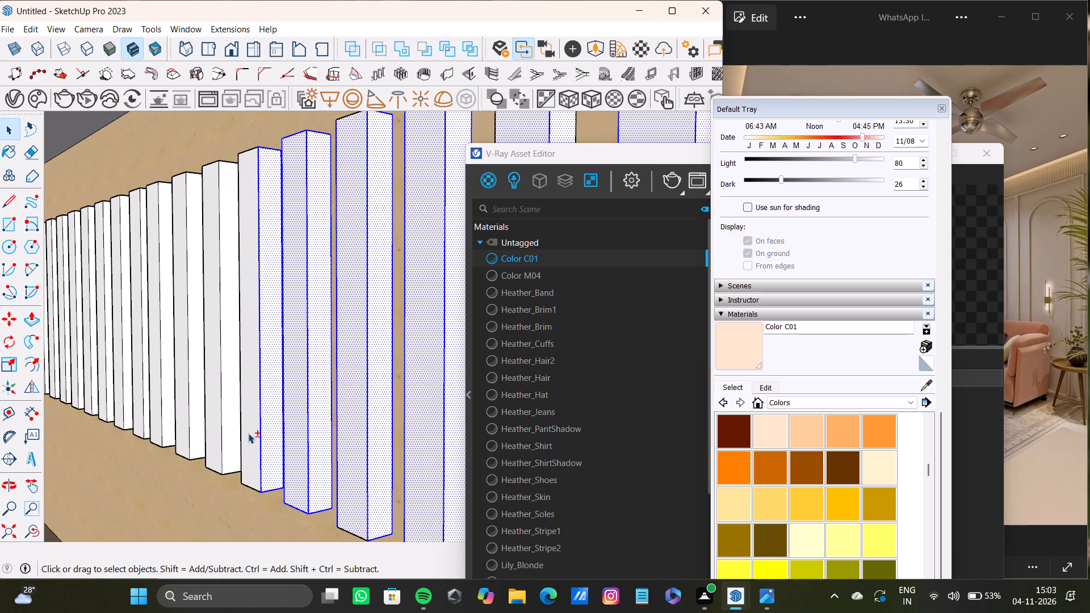
double_click(222, 430, "shift")
double_click(188, 426, "shift")
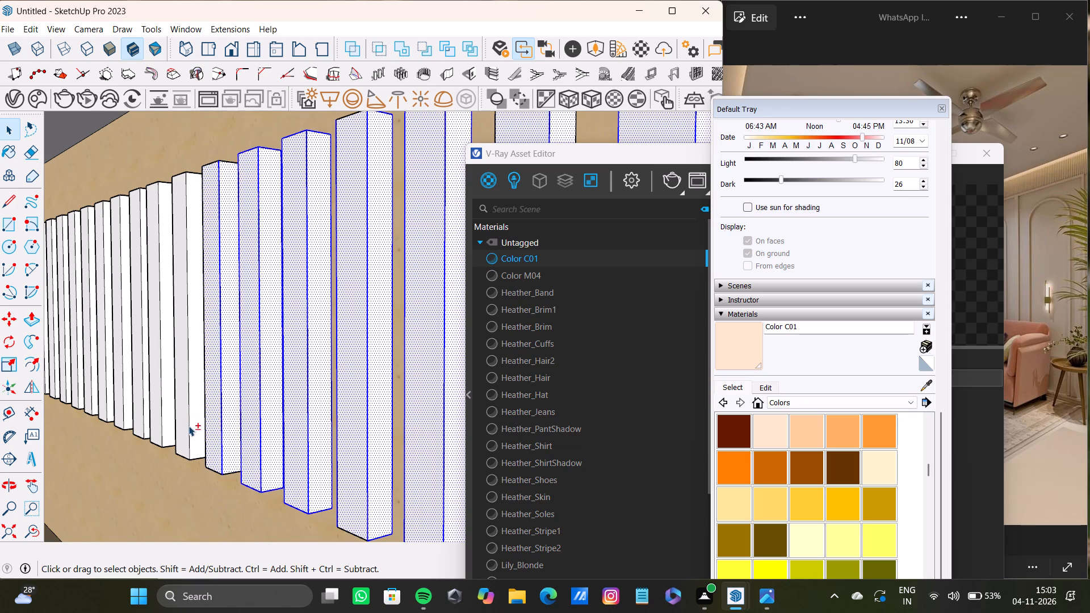
double_click(163, 418, "shift")
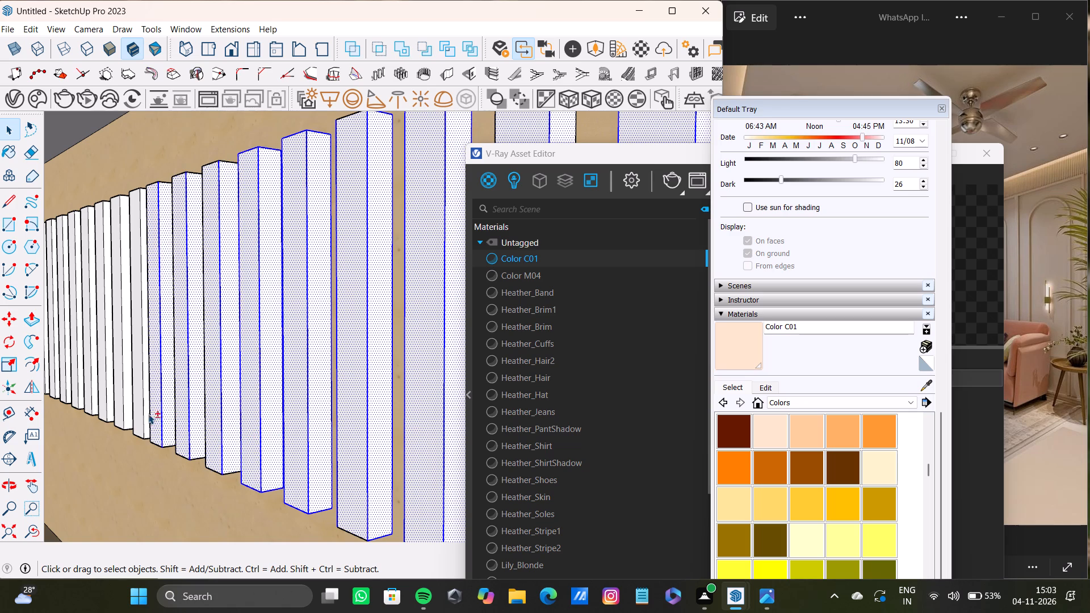
double_click(143, 409, "shift")
double_click(120, 367, "shift")
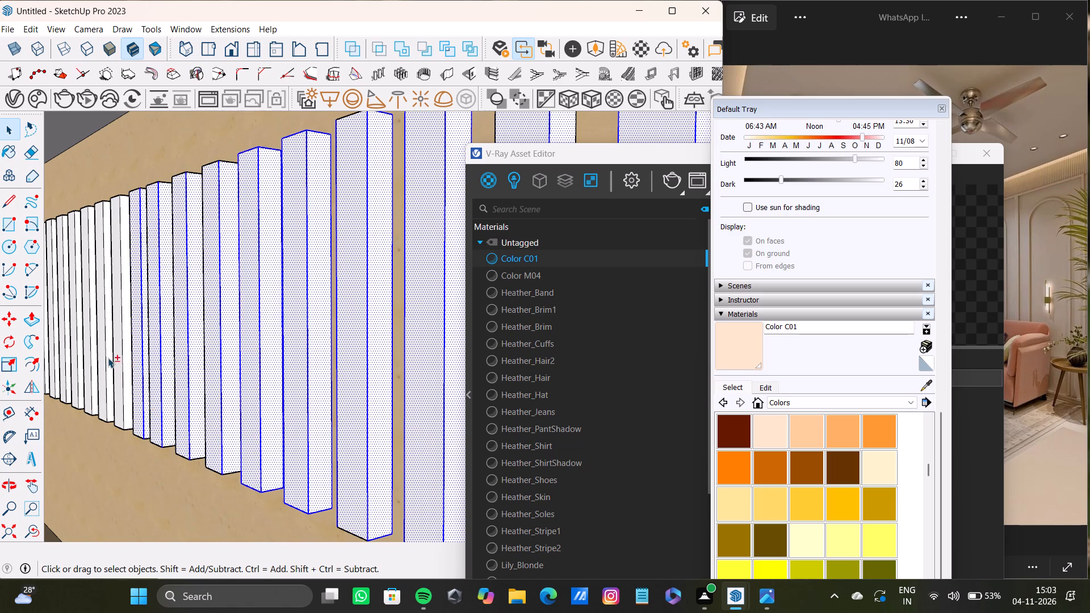
Add the next four unselected vertical slats, including their faces and edges, to the current selection.
middle_click_drag(108, 358, 158, 373, "shift")
scroll(167, 373, "up", 6, "shift")
double_click(178, 390, "shift")
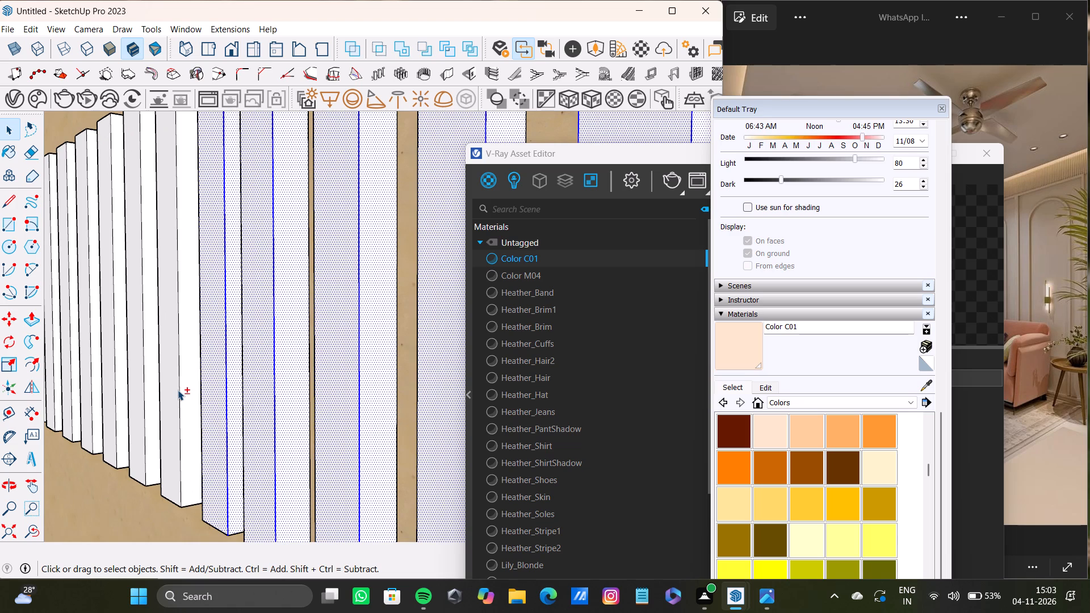
double_click(142, 377, "shift")
double_click(115, 389, "shift")
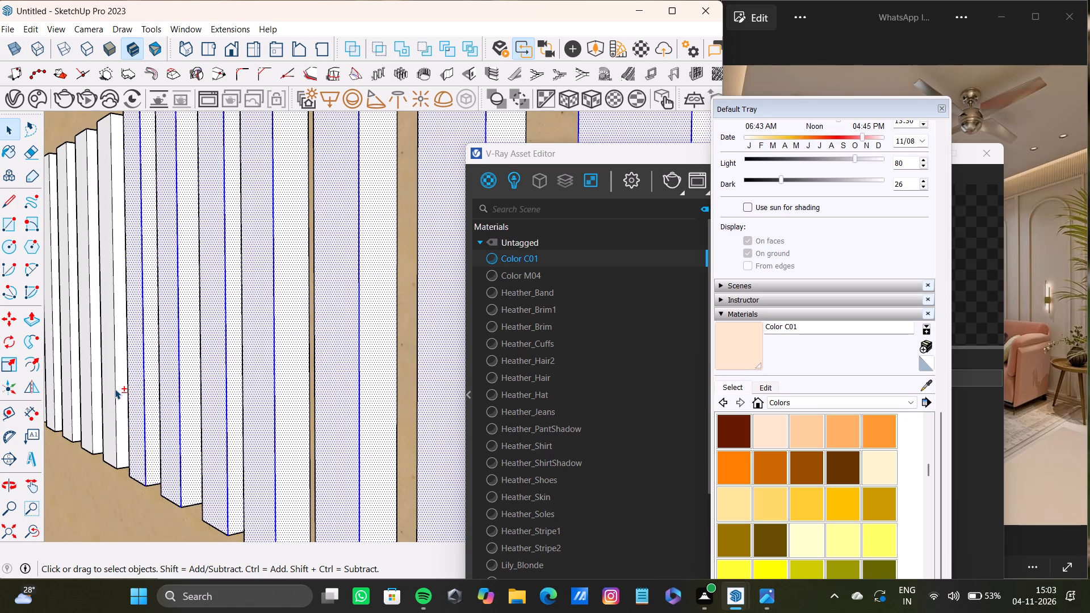
double_click(91, 396, "shift")
Extend the selection with the front and side faces and edges of another four vertical slats.
middle_click_drag(116, 388, 178, 414, "shift")
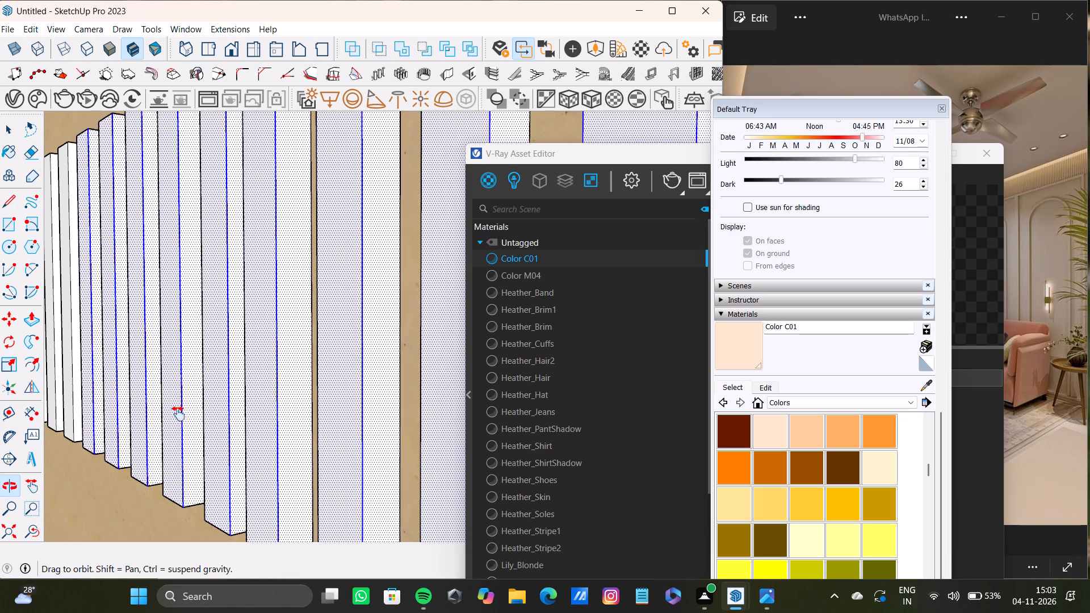
middle_click_drag(178, 414, 282, 467, "shift")
scroll(211, 451, "up", 3, "shift")
double_click(211, 444, "shift")
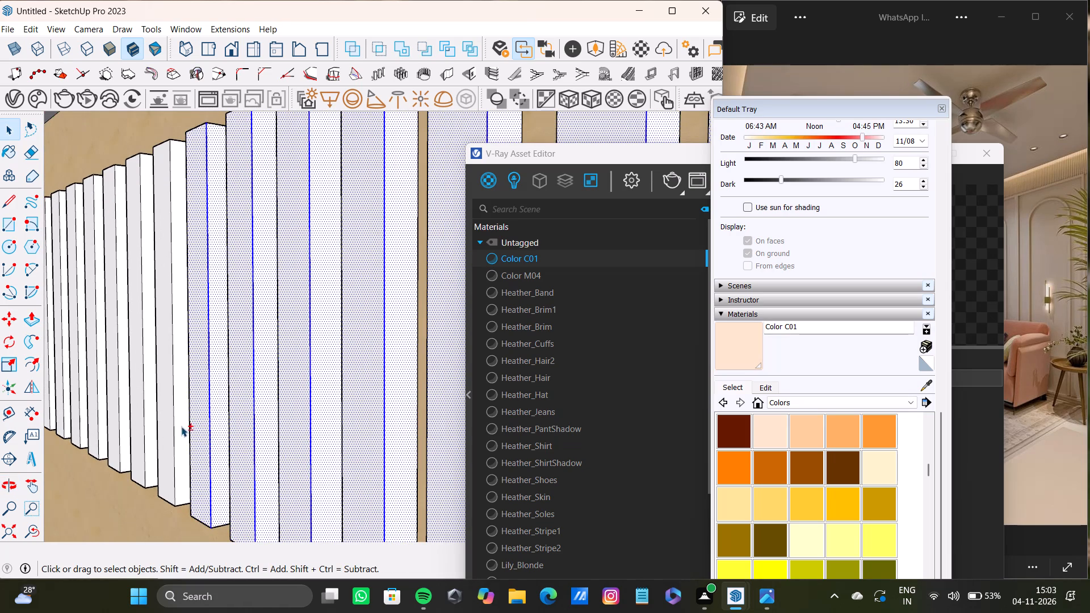
double_click(175, 431, "shift")
double_click(143, 414, "shift")
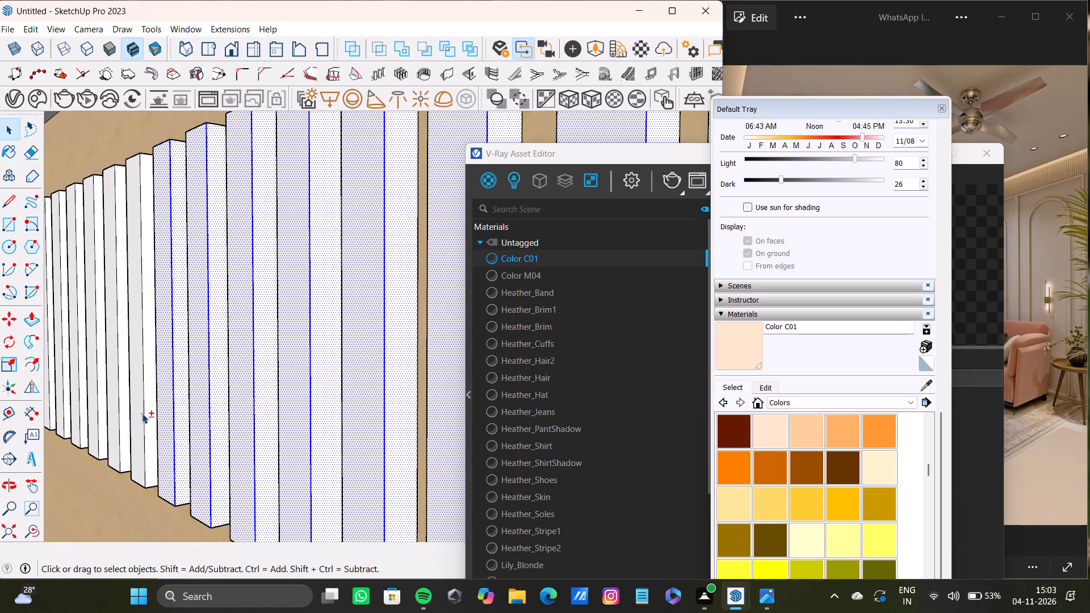
left_click(148, 385, "shift")
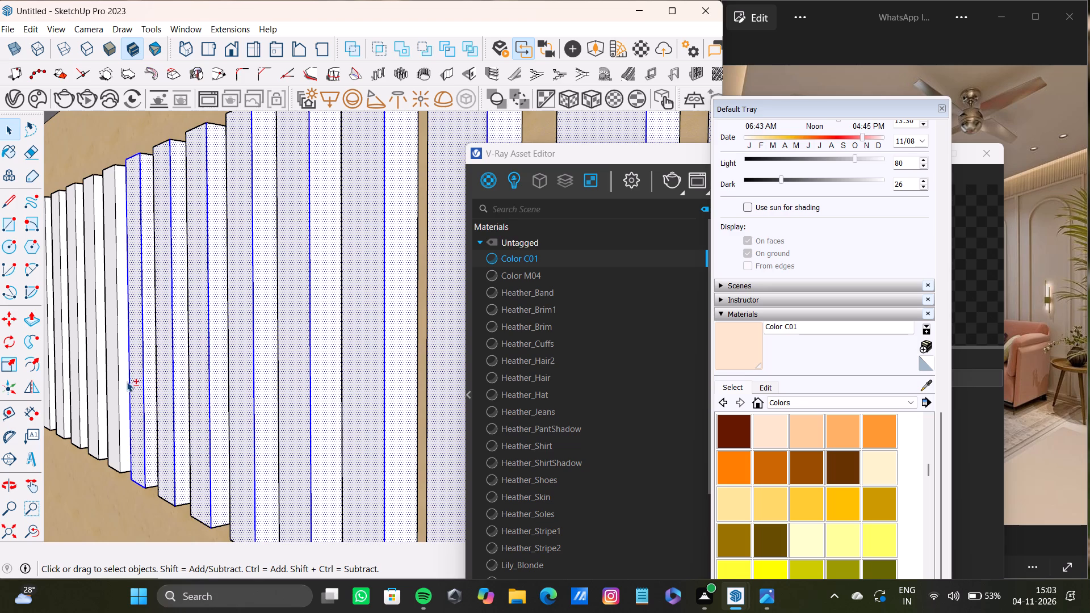
double_click(117, 381, "shift")
Add both visible faces and the edges of the next four unselected vertical slats to the current selection.
scroll(117, 377, "up", 4, "shift")
scroll(123, 372, "down", 11, "shift")
middle_click_drag(126, 373, 257, 386)
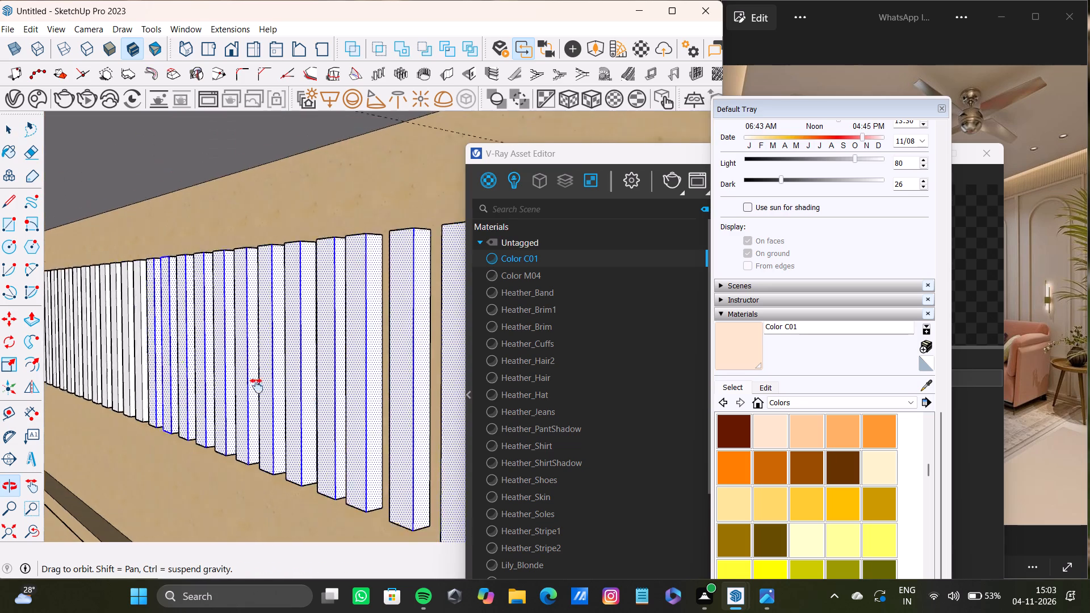
middle_click_drag(257, 386, 336, 363)
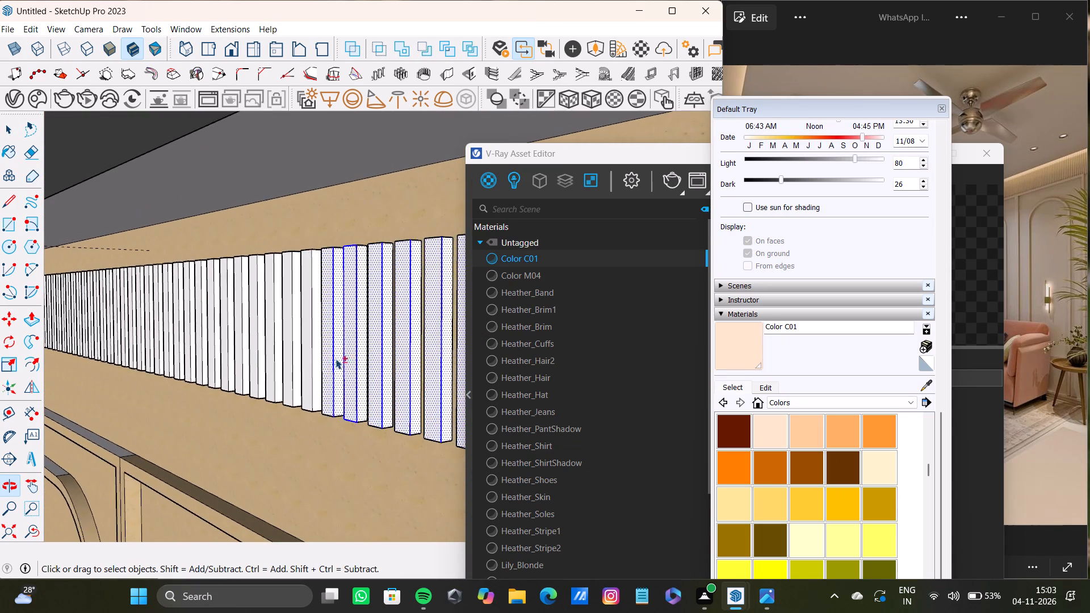
scroll(296, 334, "up", 6, "shift")
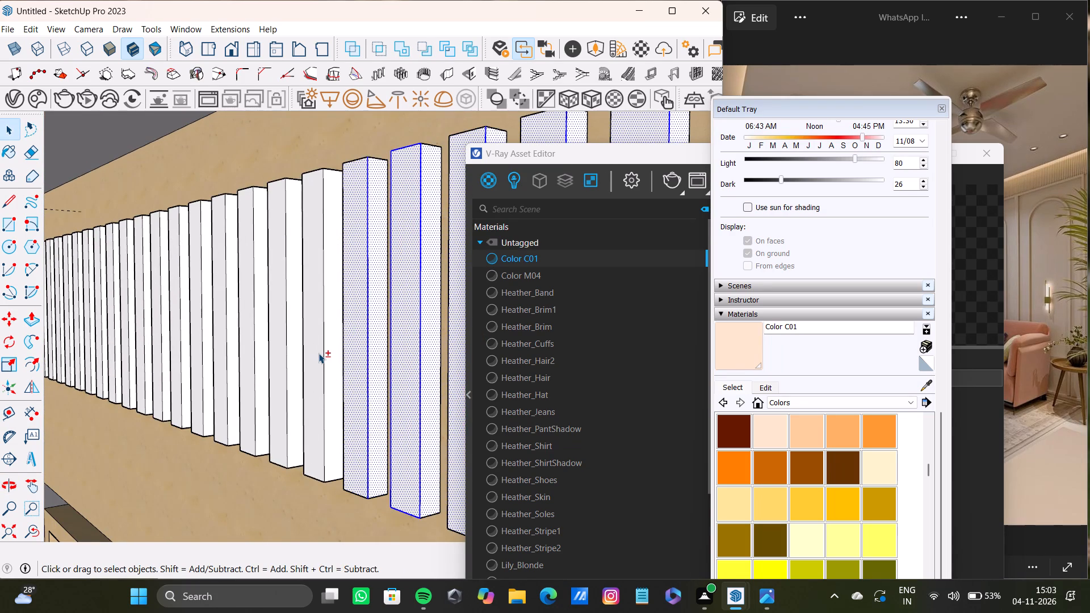
double_click(318, 353, "shift")
double_click(333, 357, "shift")
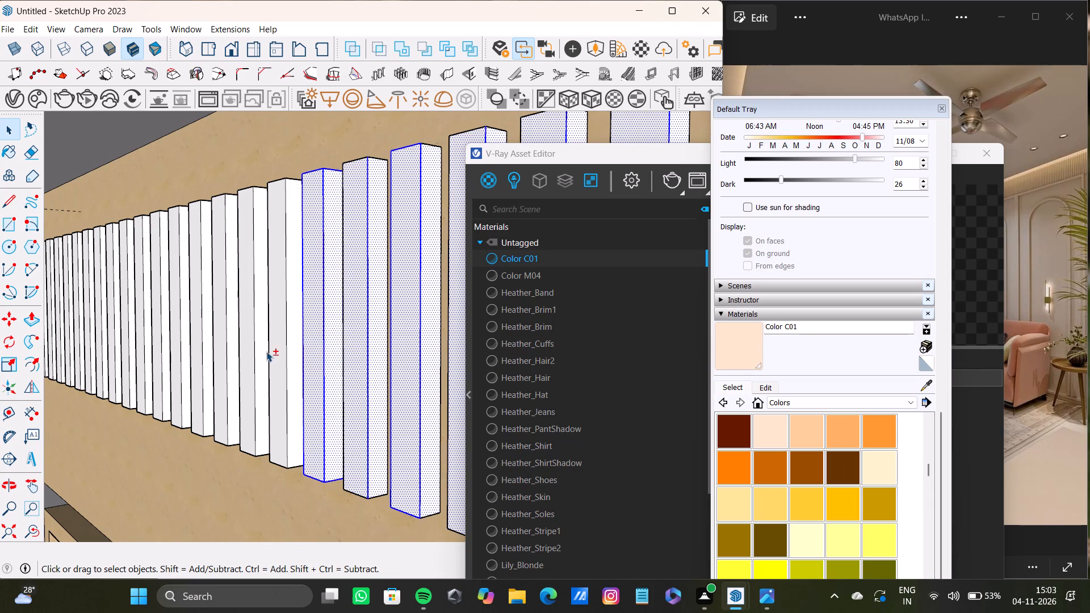
double_click(286, 359, "shift")
double_click(245, 365, "shift")
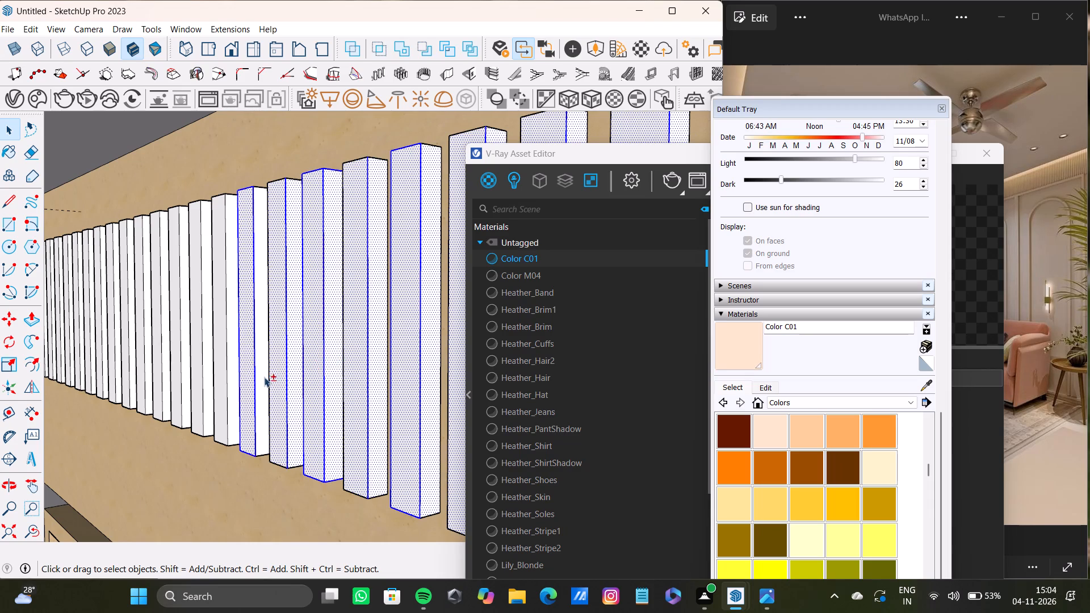
double_click(264, 377, "shift")
double_click(225, 377, "shift")
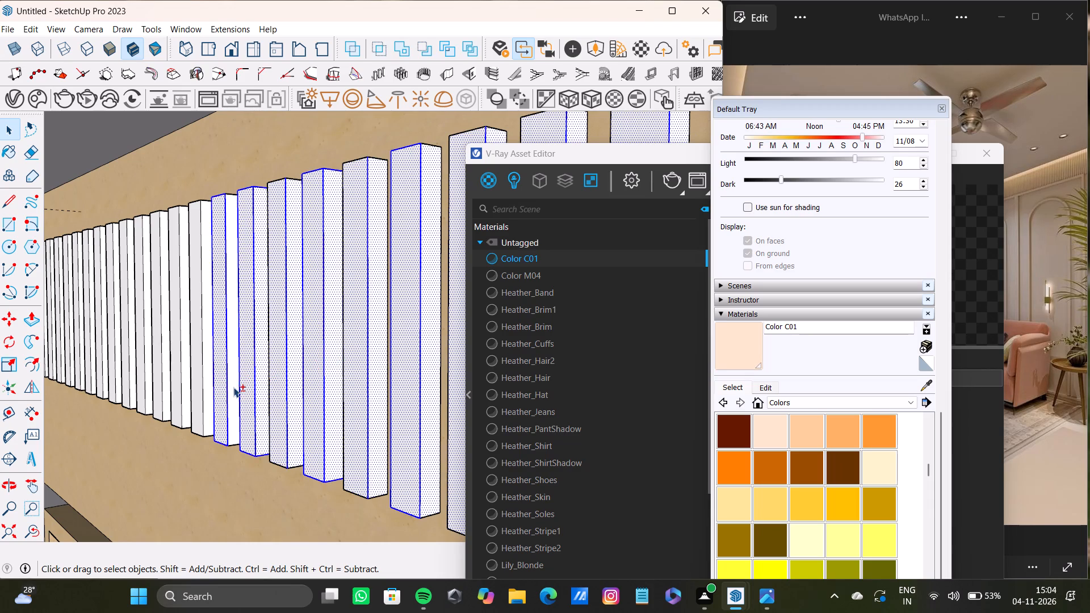
double_click(233, 387, "shift")
Extend the selection along the band with the faces and edges of four more vertical slats.
double_click(206, 384, "shift")
double_click(199, 385, "shift")
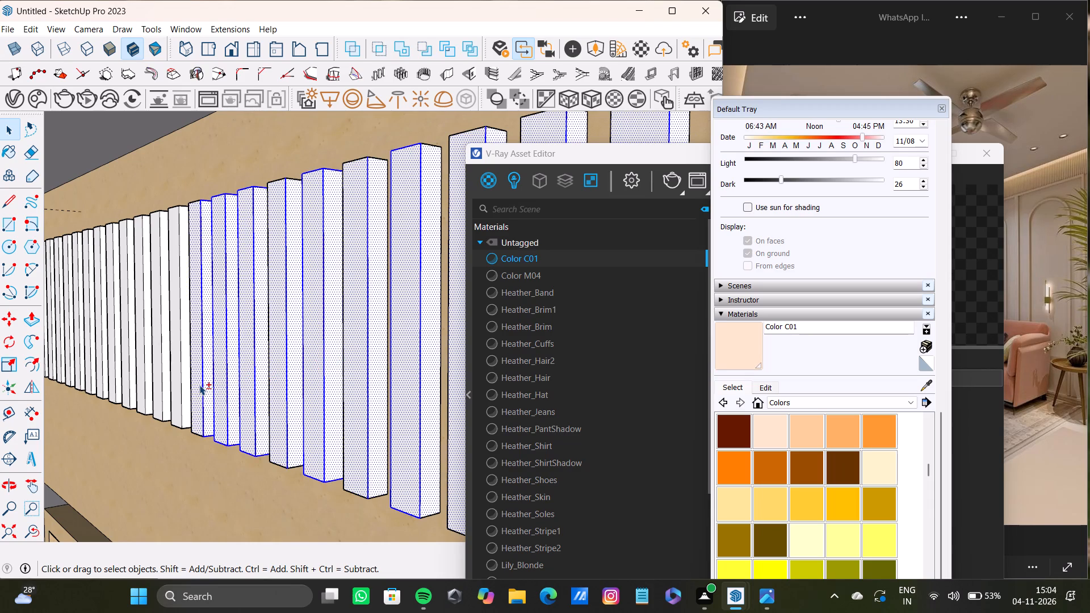
double_click(179, 388, "shift")
double_click(187, 397, "shift")
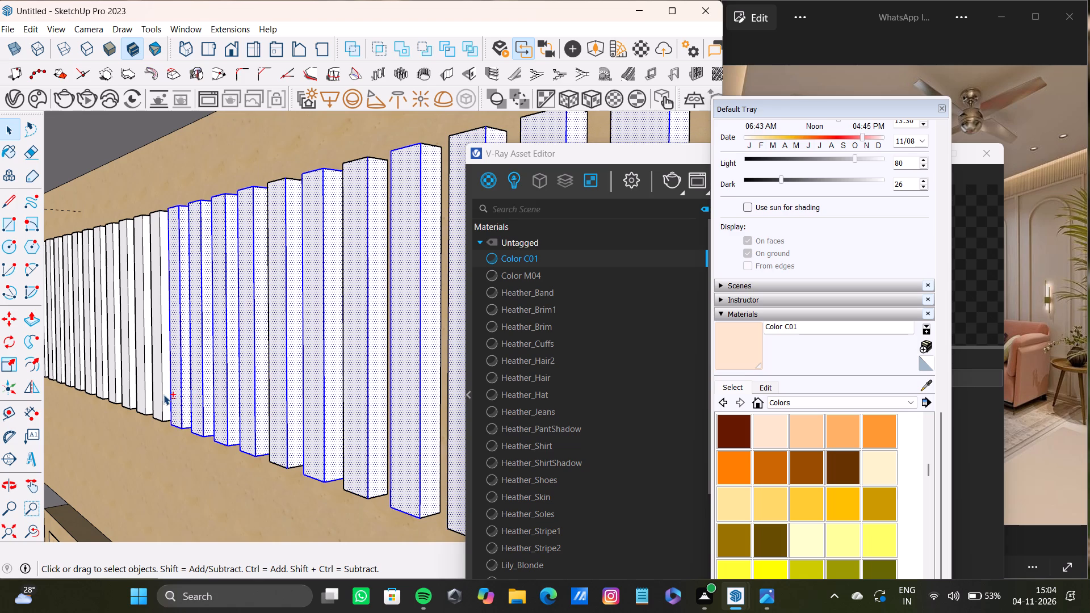
double_click(163, 394, "shift")
double_click(145, 391, "shift")
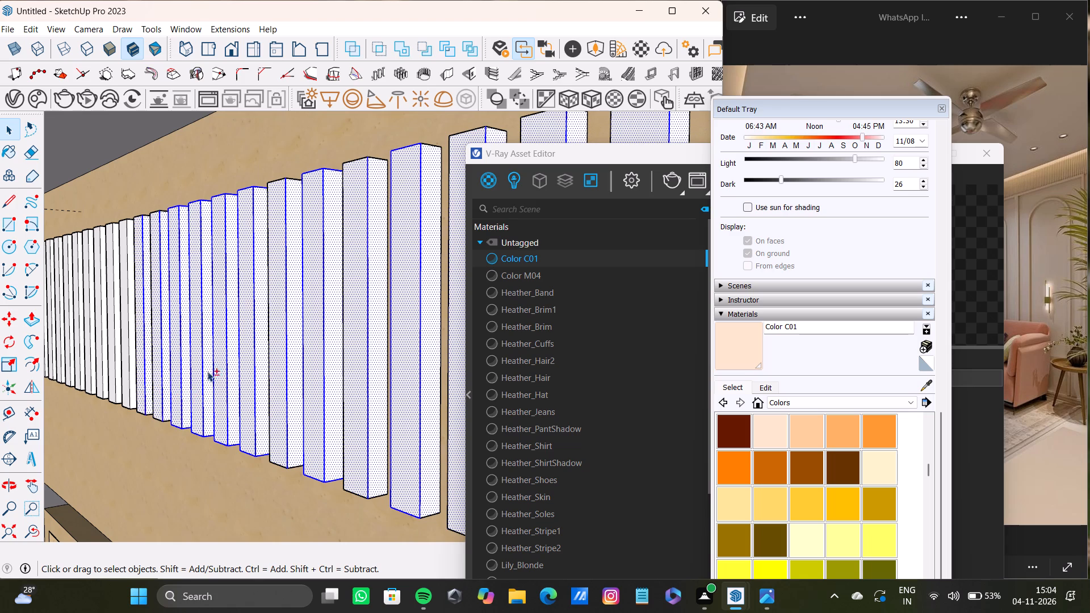
Continue the slat selection, adding visible faces and edges of the next six vertical slats along the band.
scroll(87, 373, "up", 5, "shift")
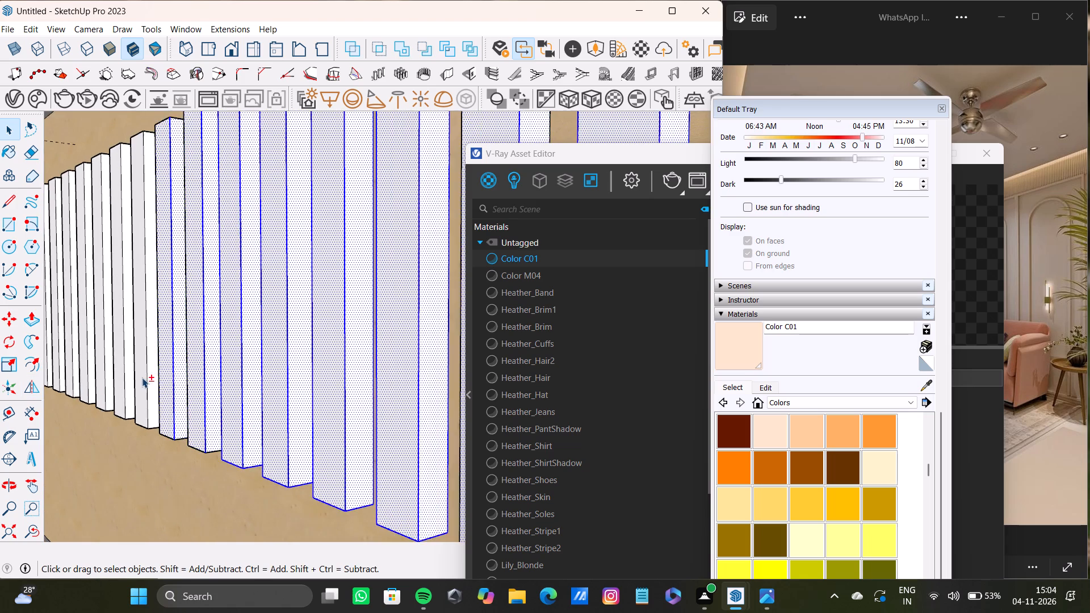
double_click(149, 386, "shift")
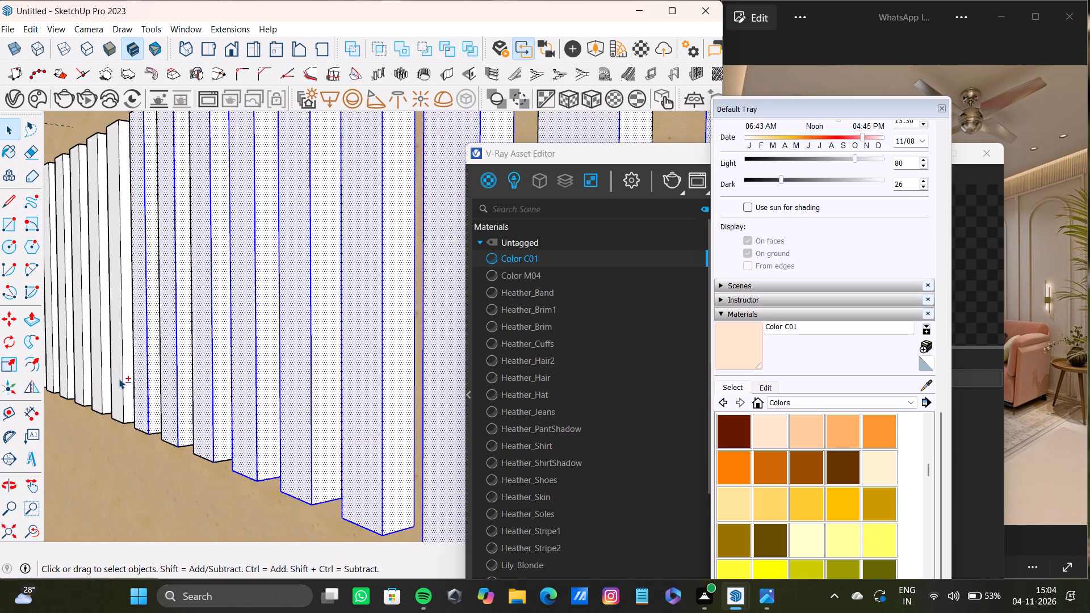
double_click(122, 382, "shift")
double_click(100, 372, "shift")
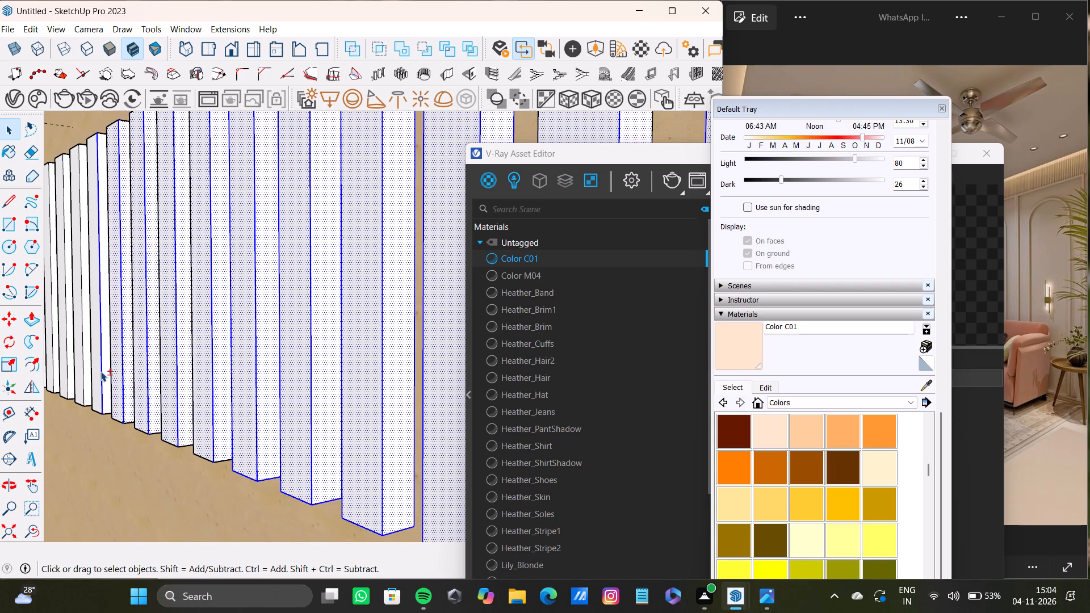
double_click(83, 361, "shift")
scroll(89, 364, "up", 4, "shift")
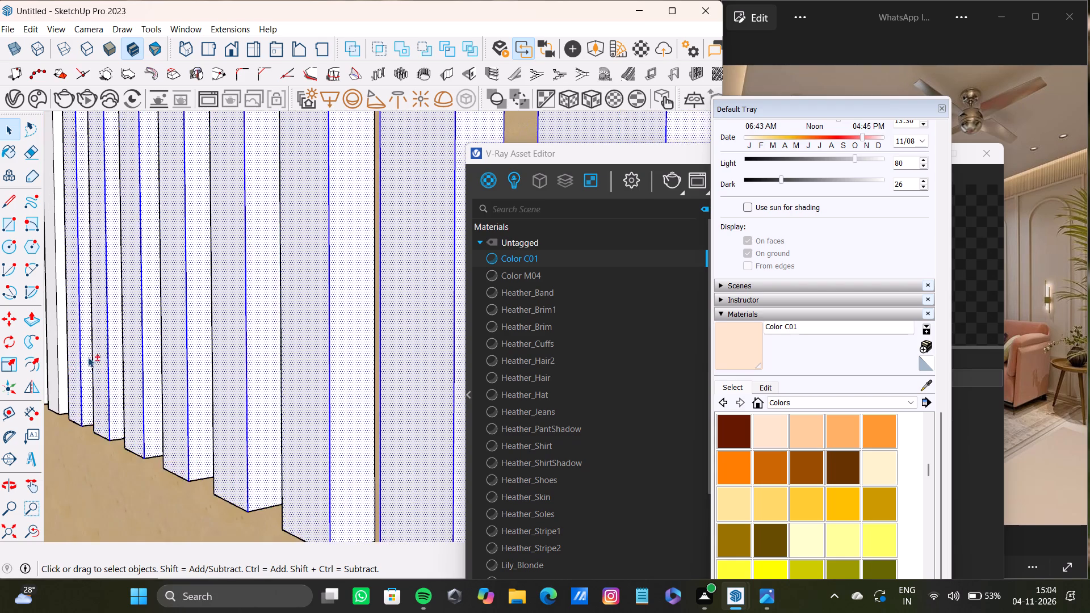
scroll(88, 357, "up", 4, "shift")
middle_click_drag(75, 356, 233, 385, "shift")
scroll(208, 386, "up", 3, "shift")
double_click(186, 391, "shift")
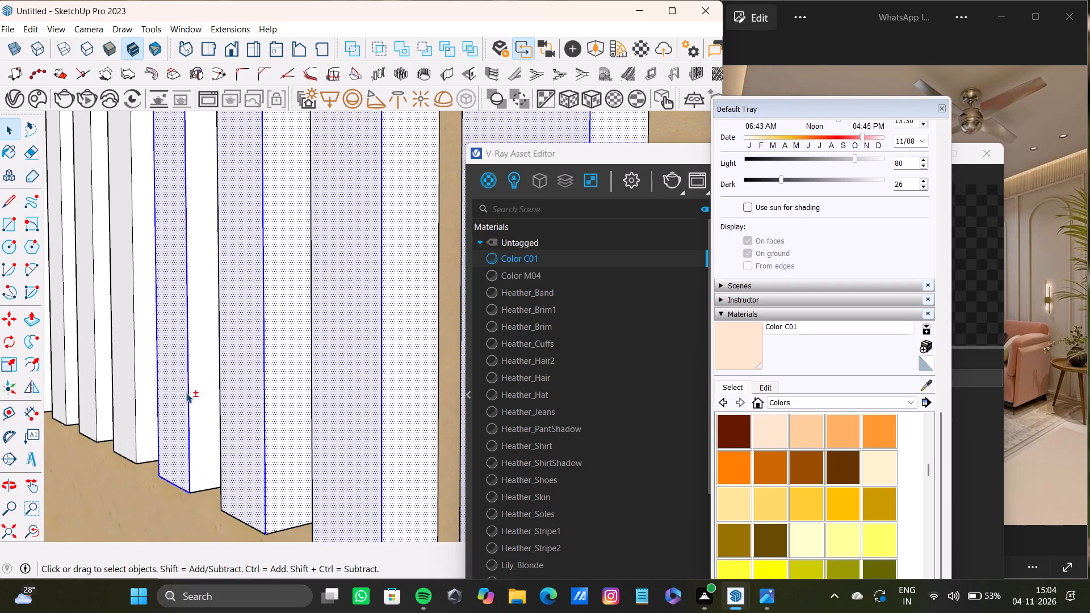
double_click(199, 402, "shift")
double_click(132, 379, "shift")
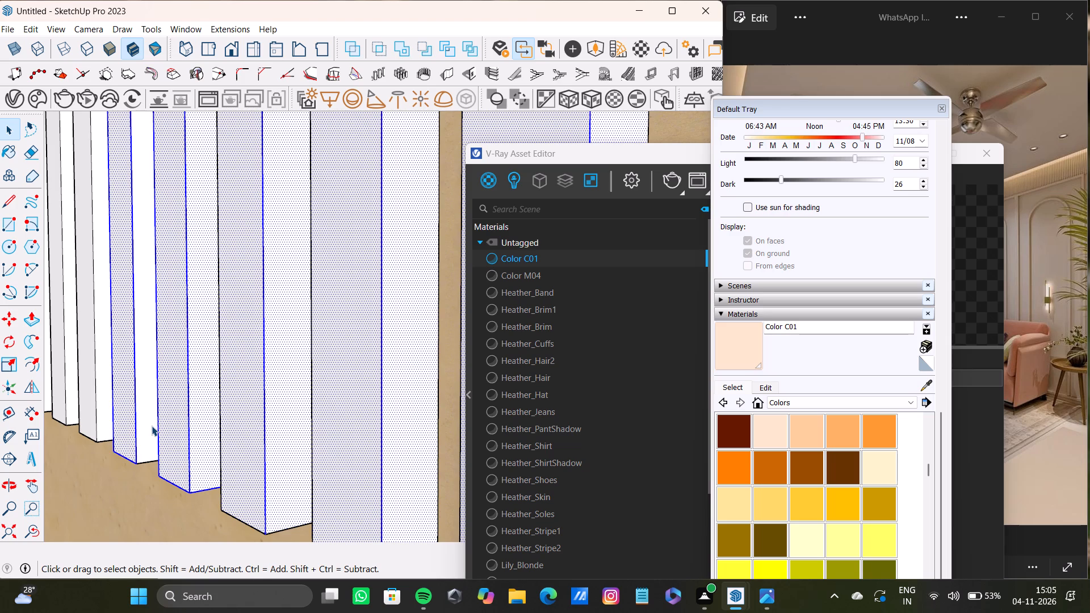
Complete the partly selected slat and add the front and side faces and edges of the next three slats.
scroll(191, 405, "down", 15)
scroll(174, 356, "down", 7)
scroll(146, 242, "down", 4)
middle_click_drag(141, 248, 175, 308, "shift")
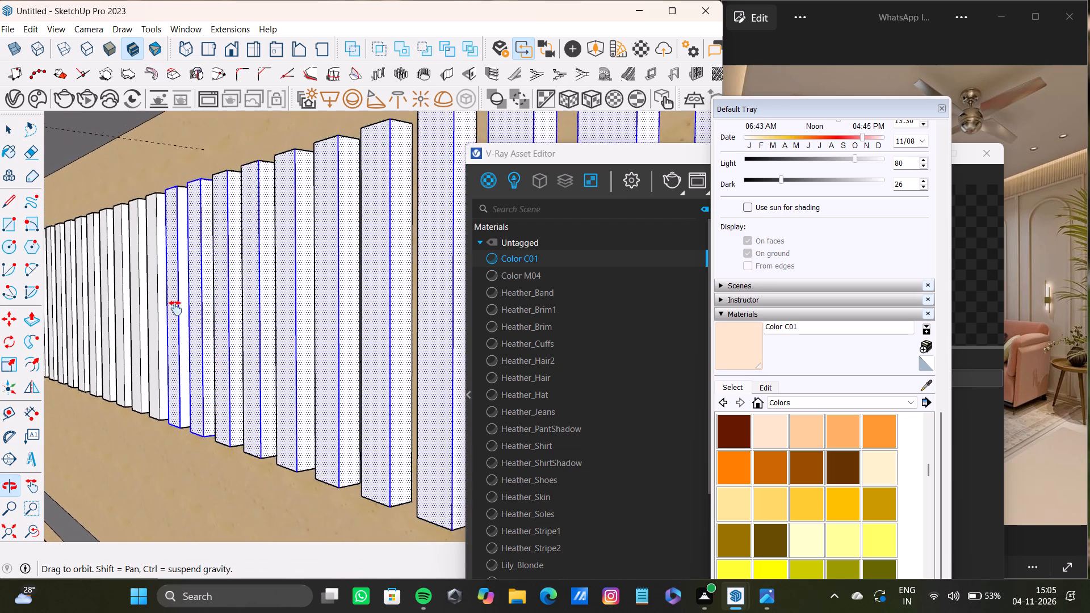
middle_click_drag(175, 308, 179, 312, "shift")
scroll(178, 312, "down", 1)
scroll(185, 313, "up", 7)
double_click(185, 313, "shift")
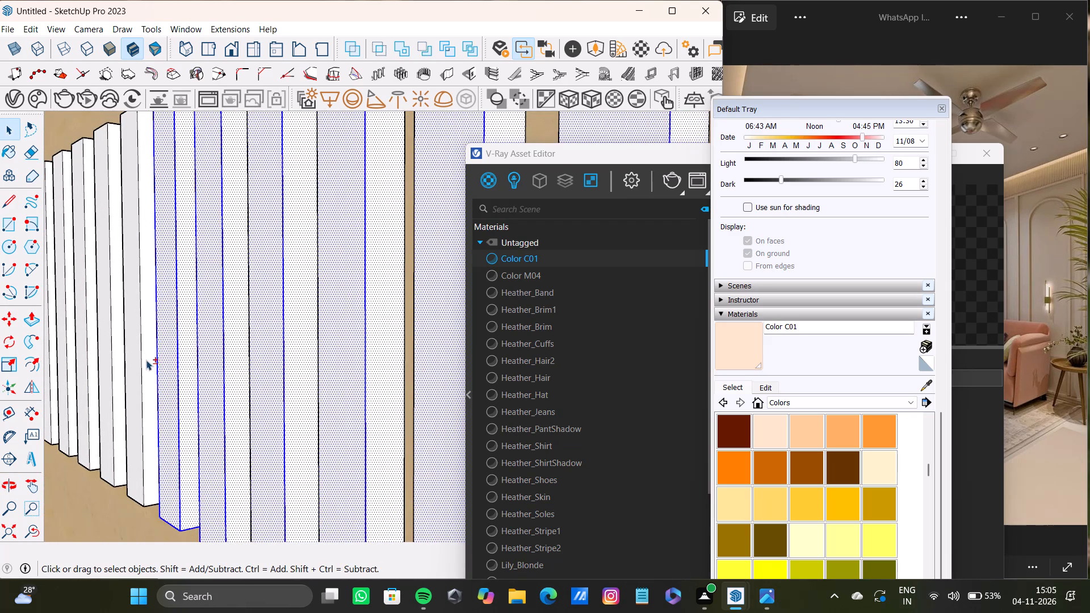
double_click(146, 360, "shift")
double_click(136, 362, "shift")
double_click(117, 362, "shift")
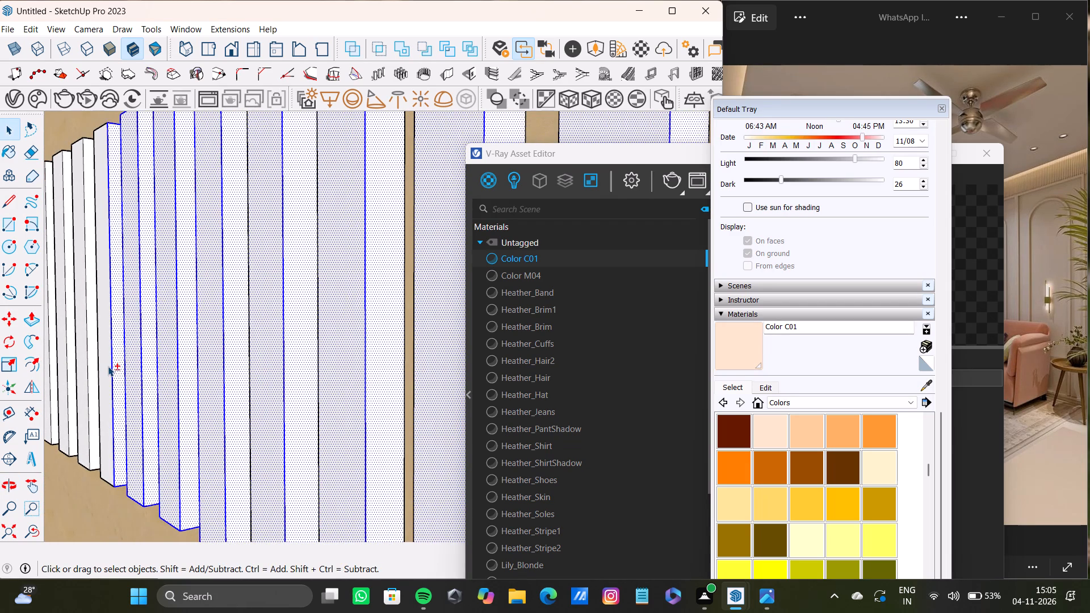
double_click(108, 366, "shift")
double_click(90, 370, "shift")
double_click(85, 370, "shift")
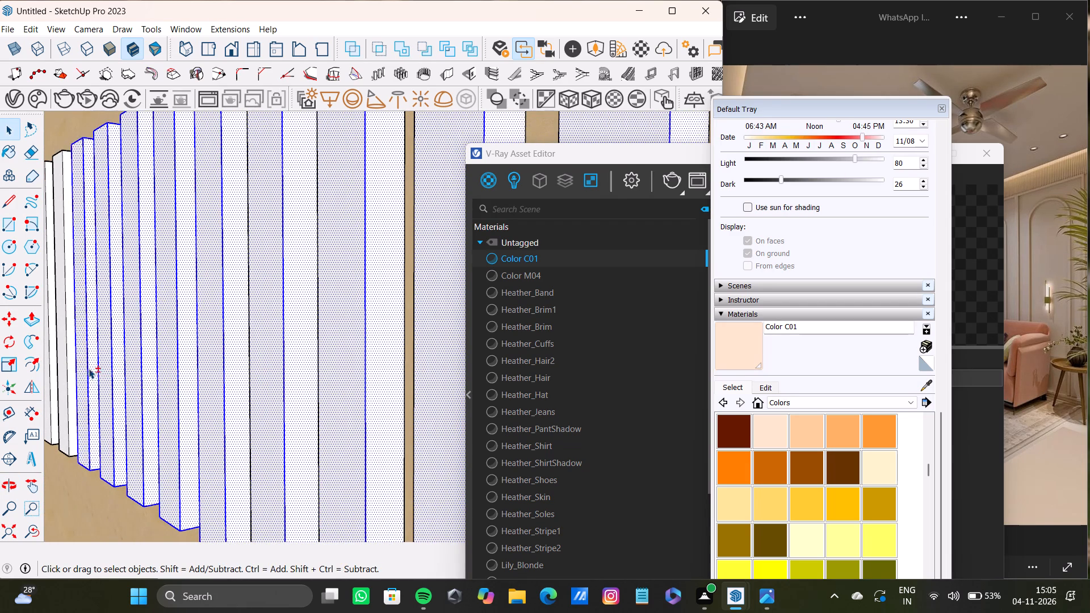
Add the faces and edges of the next vertical slats, up to the fifth unselected one, to the selection.
middle_click_drag(92, 367, 279, 429, "shift")
scroll(252, 433, "up", 4, "shift")
double_click(249, 431, "shift")
double_click(230, 429, "shift")
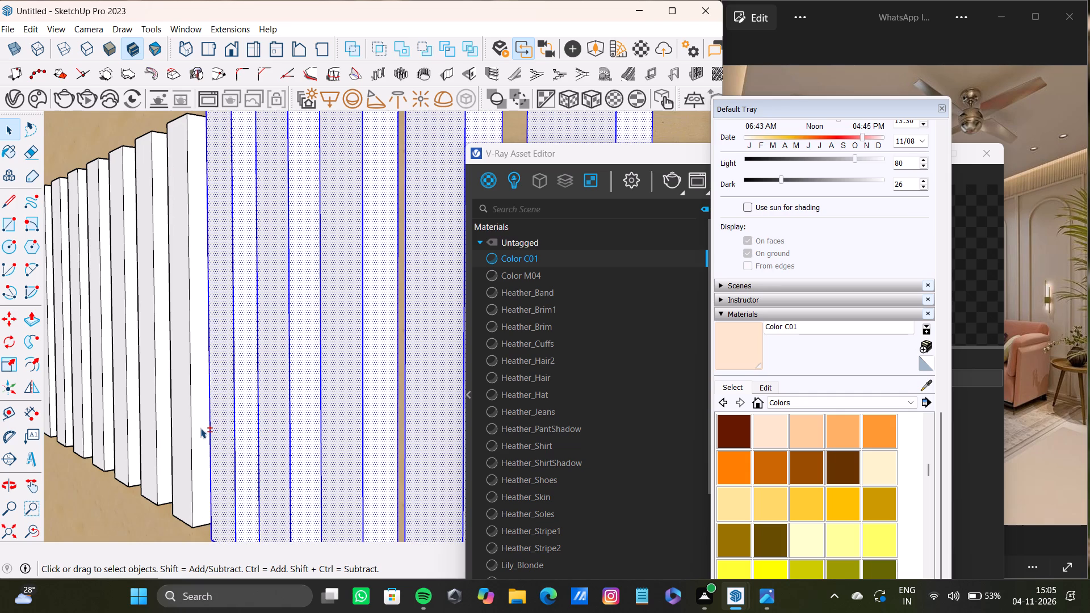
double_click(200, 428, "shift")
double_click(188, 427, "shift")
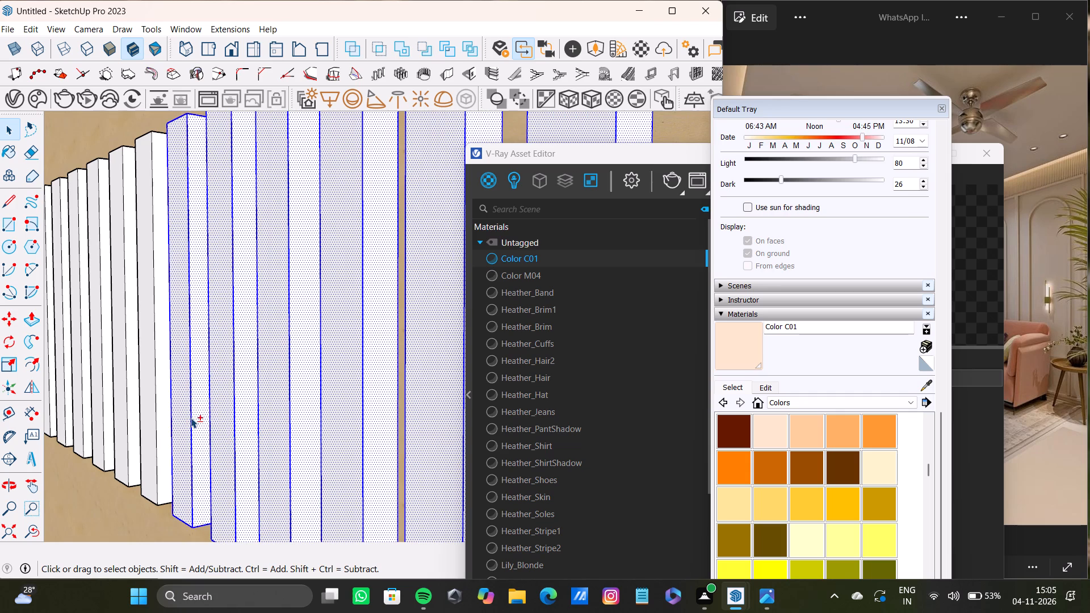
double_click(162, 411, "shift")
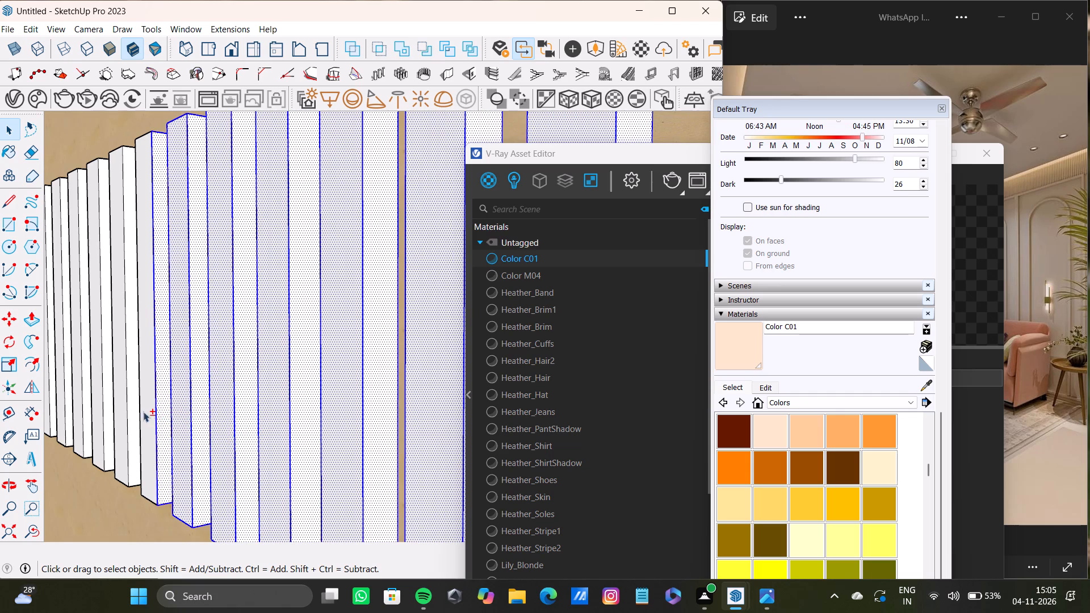
double_click(152, 417, "shift")
left_click(131, 413, "shift")
left_click(131, 412, "shift")
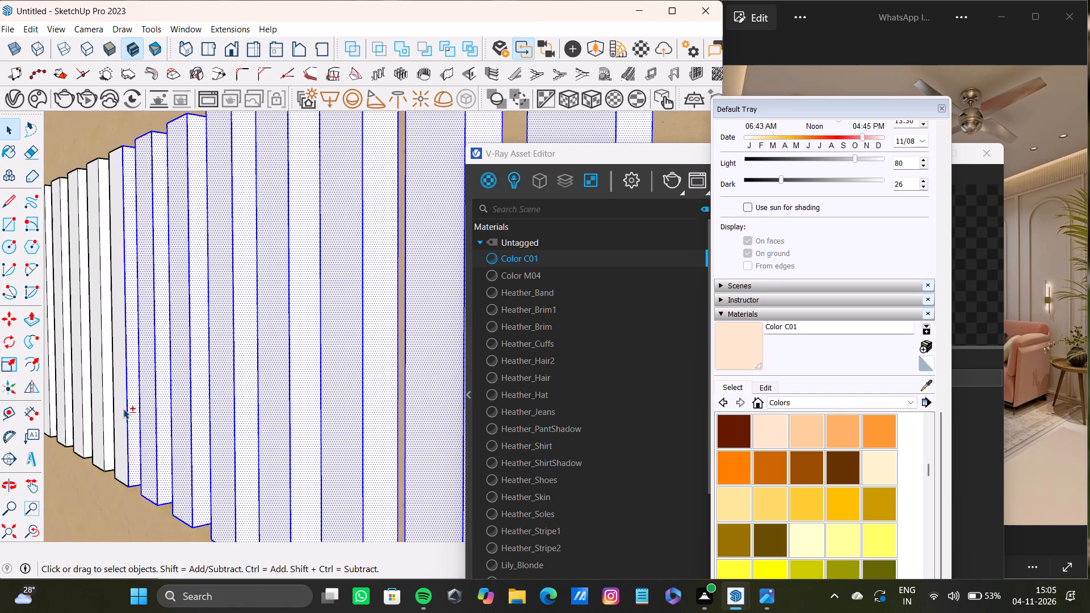
double_click(123, 409, "shift")
double_click(105, 409, "shift")
Extend the selection with the visible faces and edges of the next four vertical slats along the band.
middle_click_drag(117, 386, 278, 380, "shift")
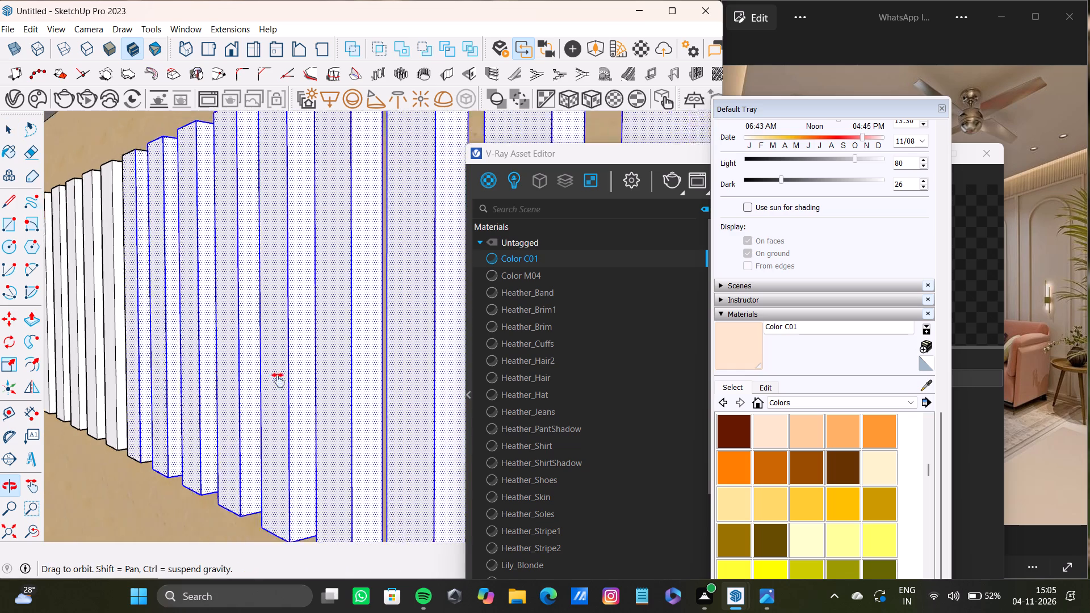
middle_click_drag(278, 380, 300, 401, "shift")
scroll(250, 403, "up", 3, "shift")
double_click(250, 403, "shift")
double_click(228, 406, "shift")
double_click(205, 409, "shift")
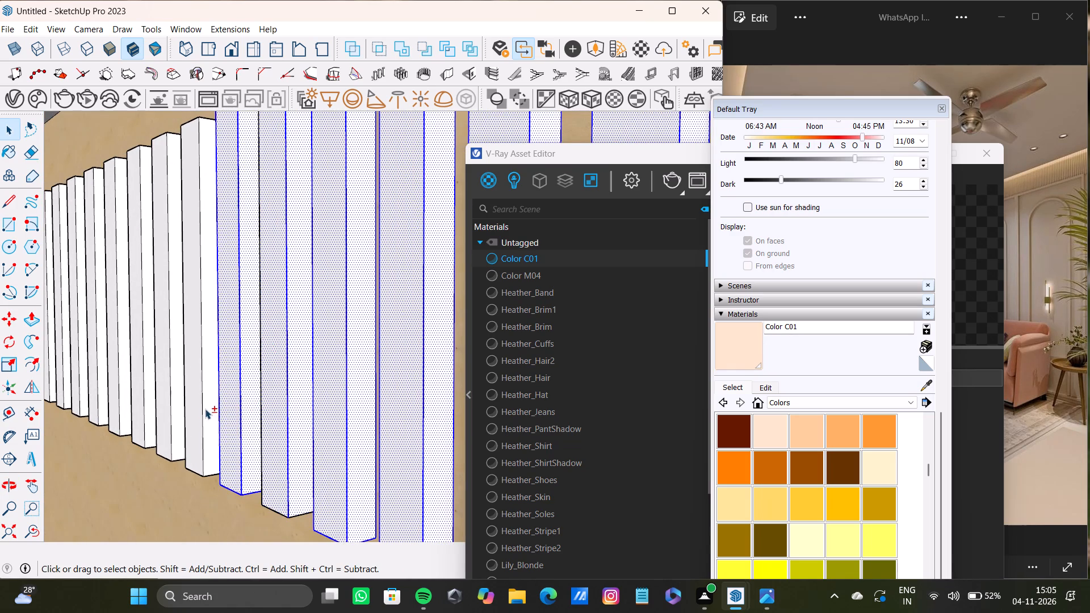
double_click(198, 407, "shift")
double_click(182, 404, "shift")
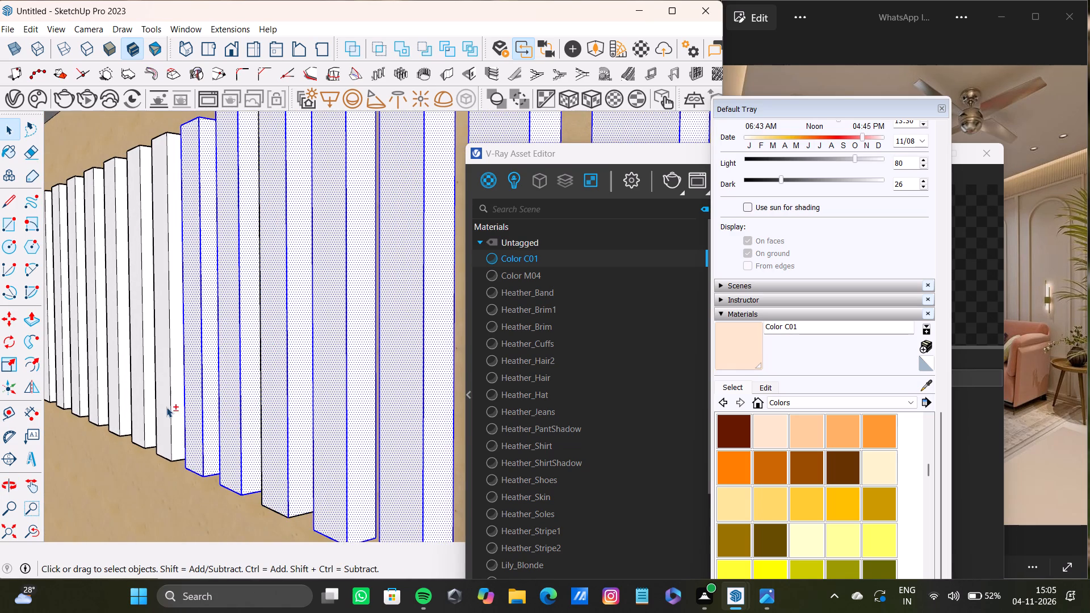
left_click(164, 408, "shift")
left_click(167, 408, "shift")
double_click(170, 411, "shift")
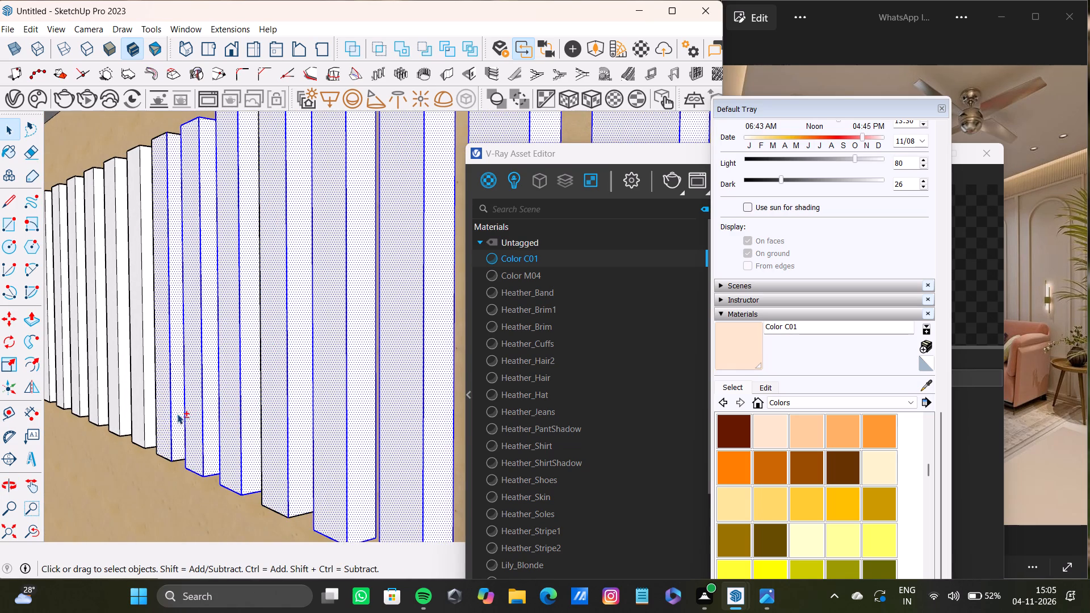
double_click(142, 401, "shift")
Add the front and side faces and edges of another three vertical slats to the current selection.
middle_click_drag(158, 384, 347, 442, "shift")
scroll(304, 442, "up", 3, "shift")
left_click(276, 440, "shift")
left_click(281, 447, "shift")
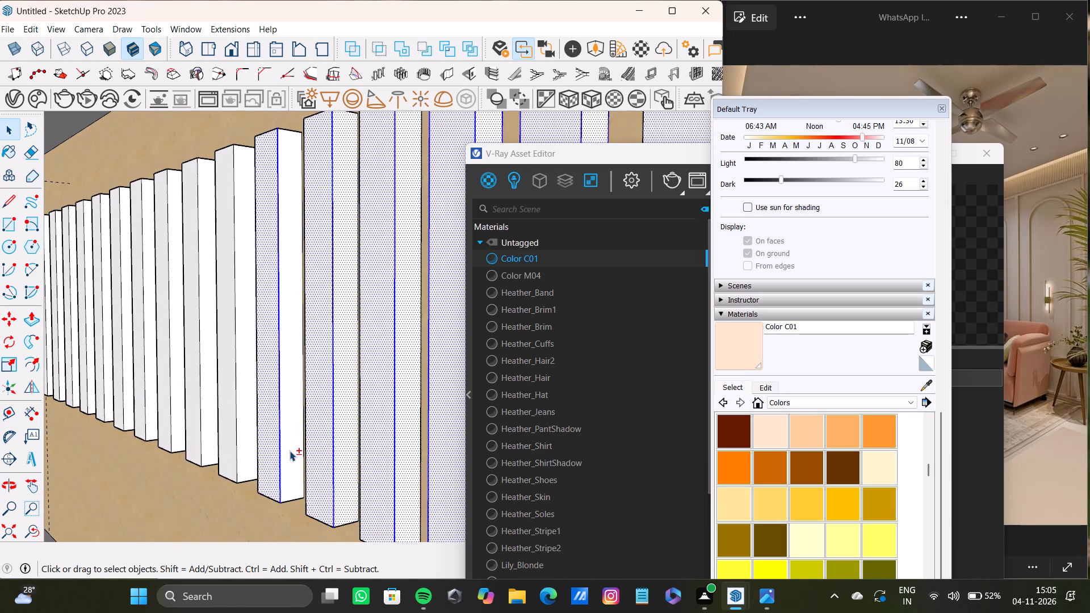
left_click(290, 451, "shift")
double_click(242, 413, "shift")
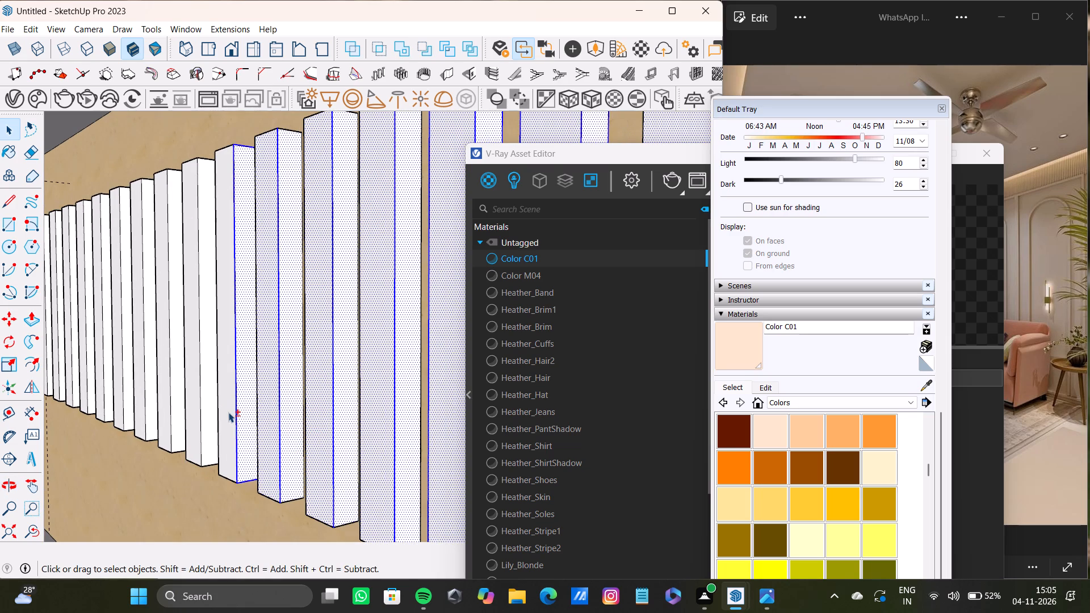
double_click(228, 412, "shift")
double_click(203, 413, "shift")
double_click(191, 411, "shift")
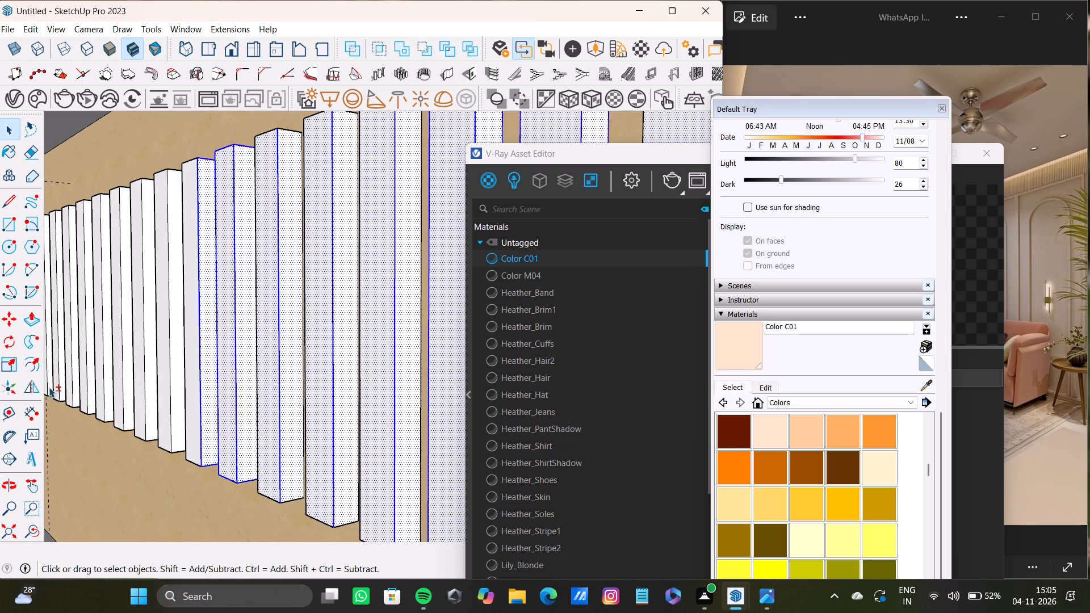
Add the front and side faces and edges of the next two unselected vertical slats to the selection.
left_click(189, 418, "shift")
double_click(180, 415, "shift")
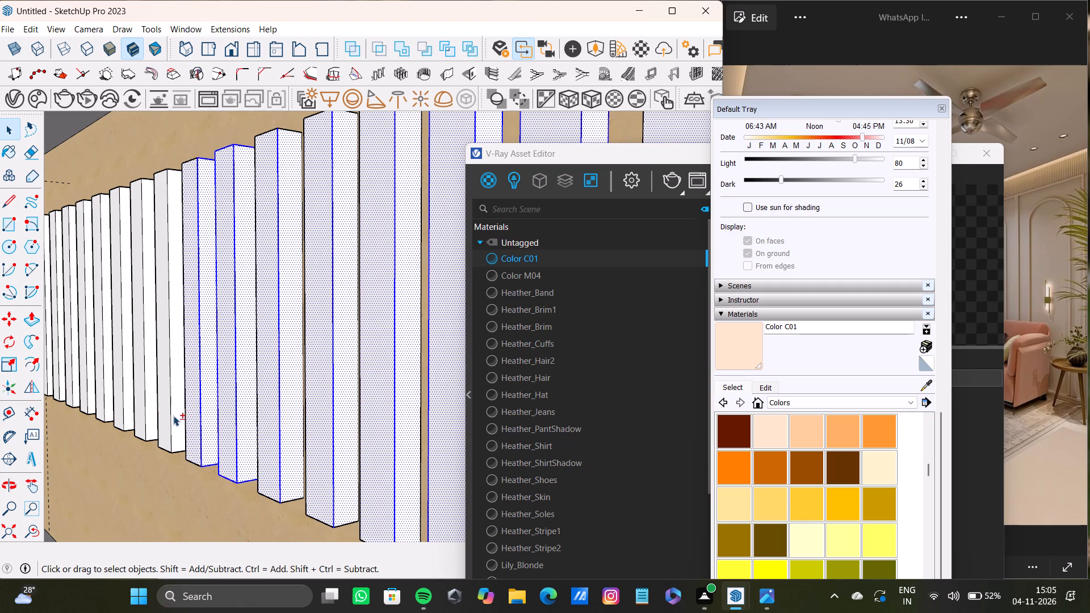
double_click(166, 416, "shift")
double_click(177, 422, "shift")
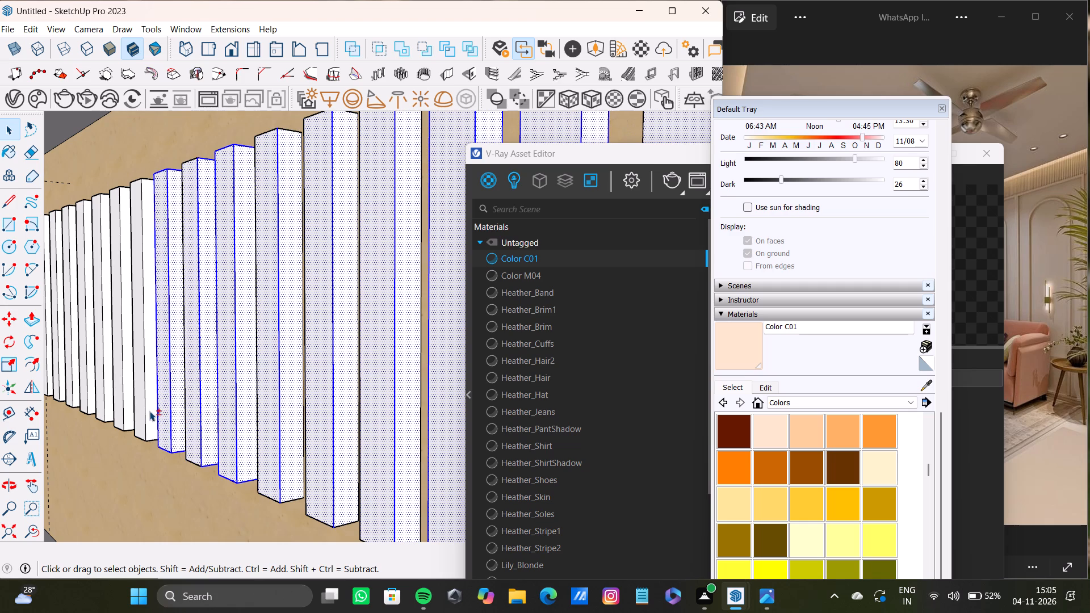
double_click(149, 411, "shift")
double_click(142, 406, "shift")
Extend the selection with the visible faces and edges of the next three vertical slats along the band.
scroll(149, 393, "down", 8, "shift")
middle_click_drag(150, 372, 209, 375, "shift")
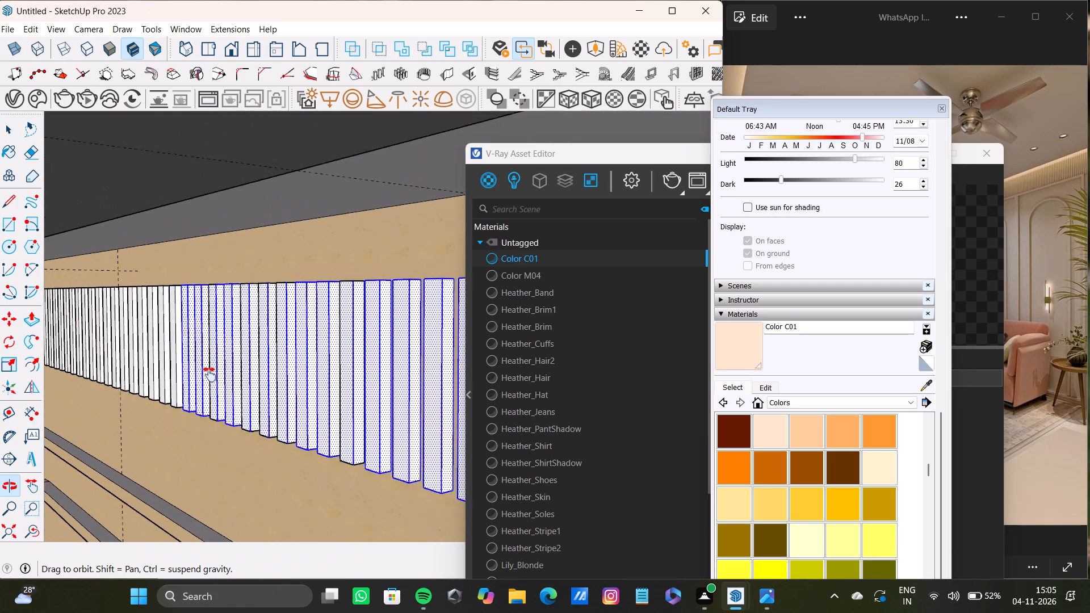
middle_click_drag(209, 375, 207, 364, "shift")
scroll(146, 347, "up", 7, "shift")
double_click(233, 413, "shift")
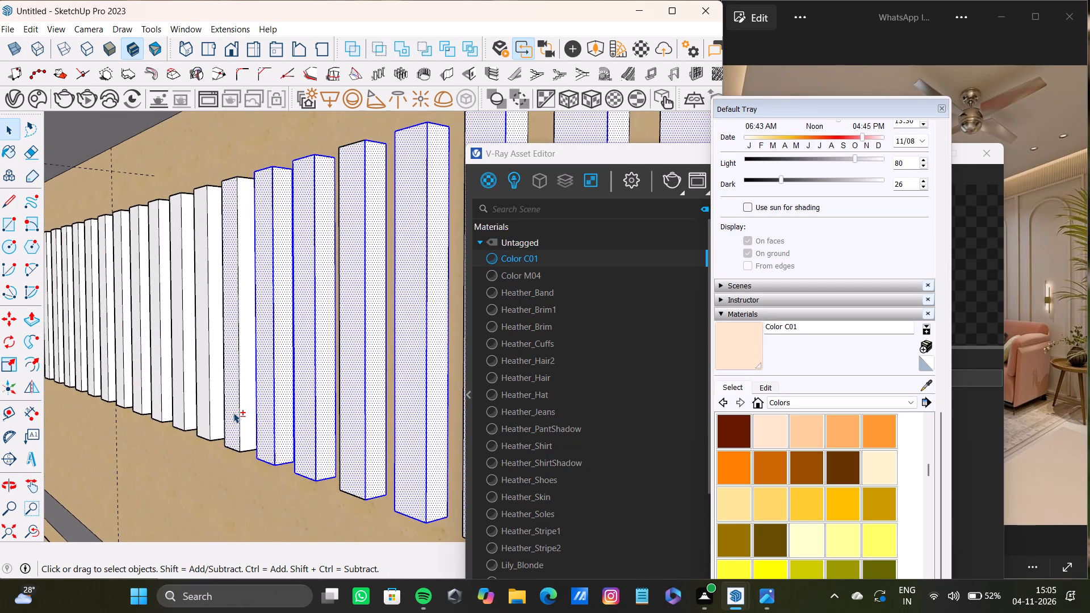
double_click(244, 418, "shift")
double_click(203, 397, "shift")
double_click(216, 404, "shift")
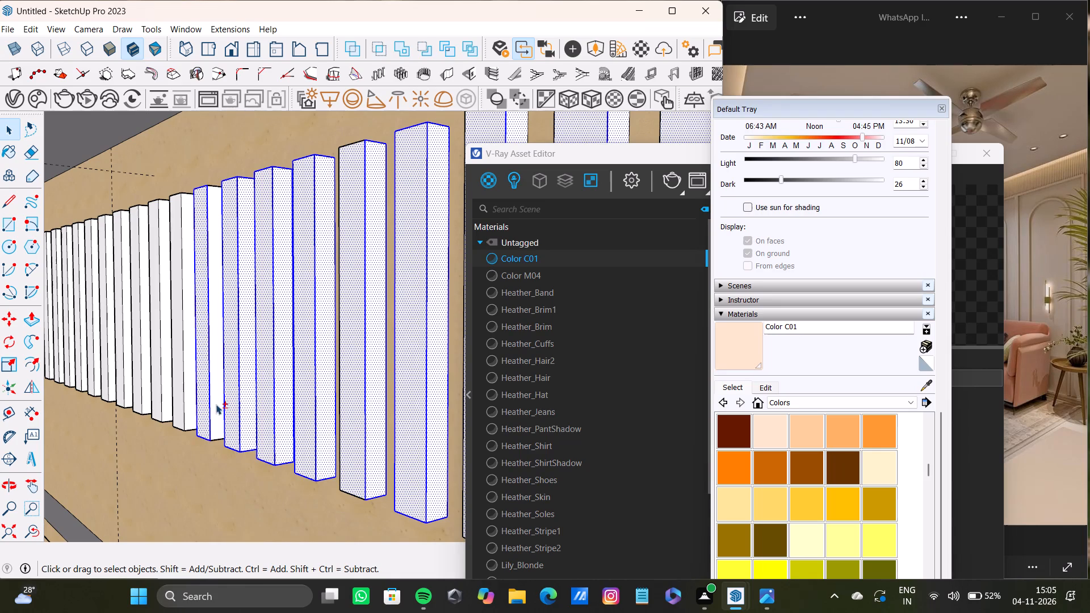
double_click(179, 388, "shift")
double_click(193, 391, "shift")
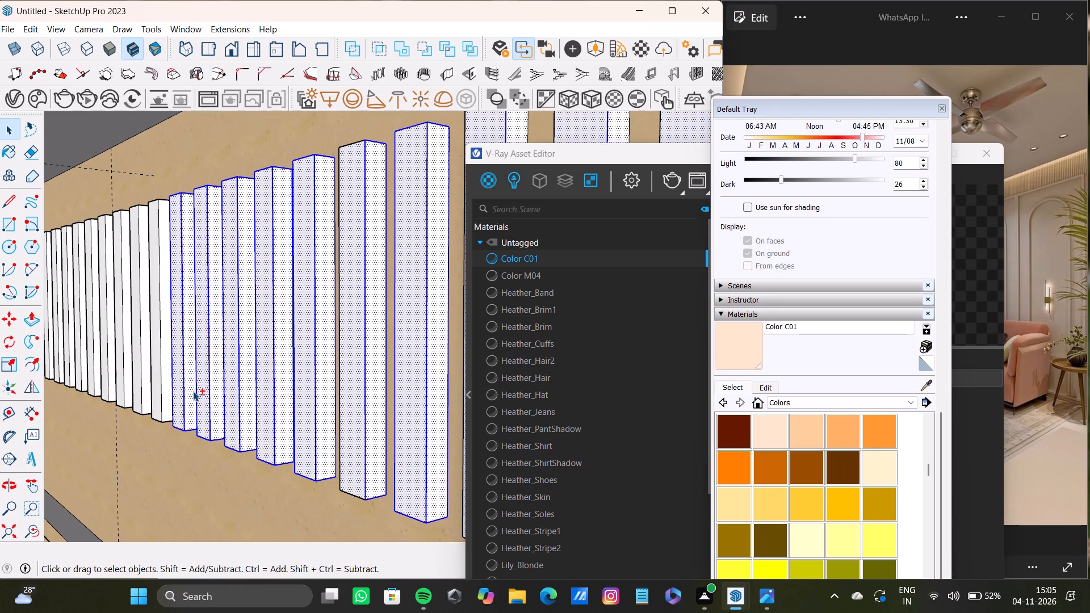
Add both visible faces and the edges of the following five vertical slats to the current selection.
middle_click_drag(186, 333, 330, 394, "shift")
scroll(295, 405, "up", 3, "shift")
double_click(295, 405, "shift")
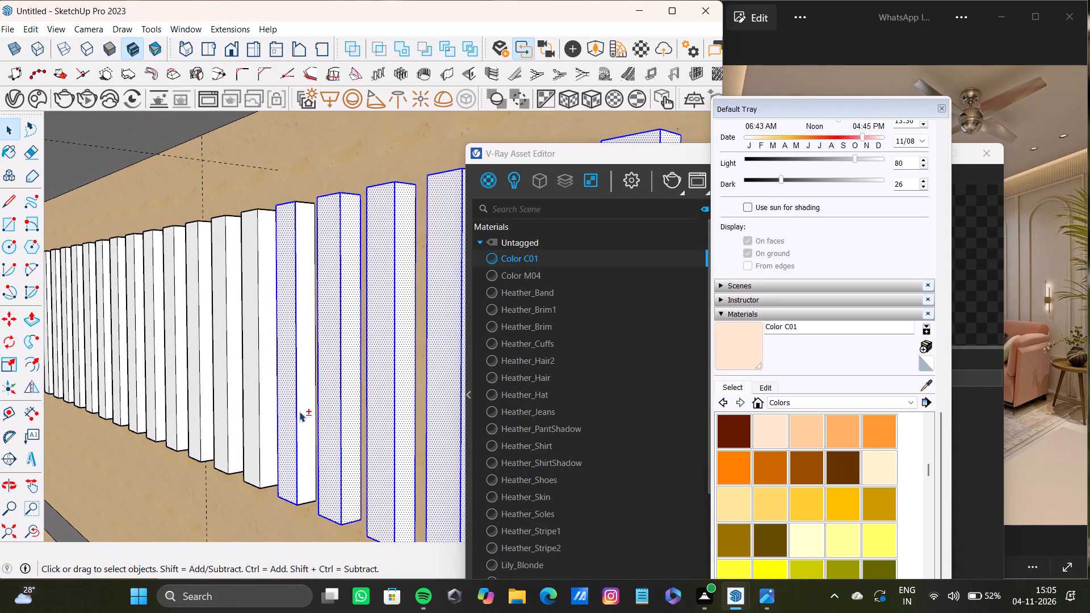
double_click(303, 413, "shift")
double_click(249, 413, "shift")
double_click(264, 414, "shift")
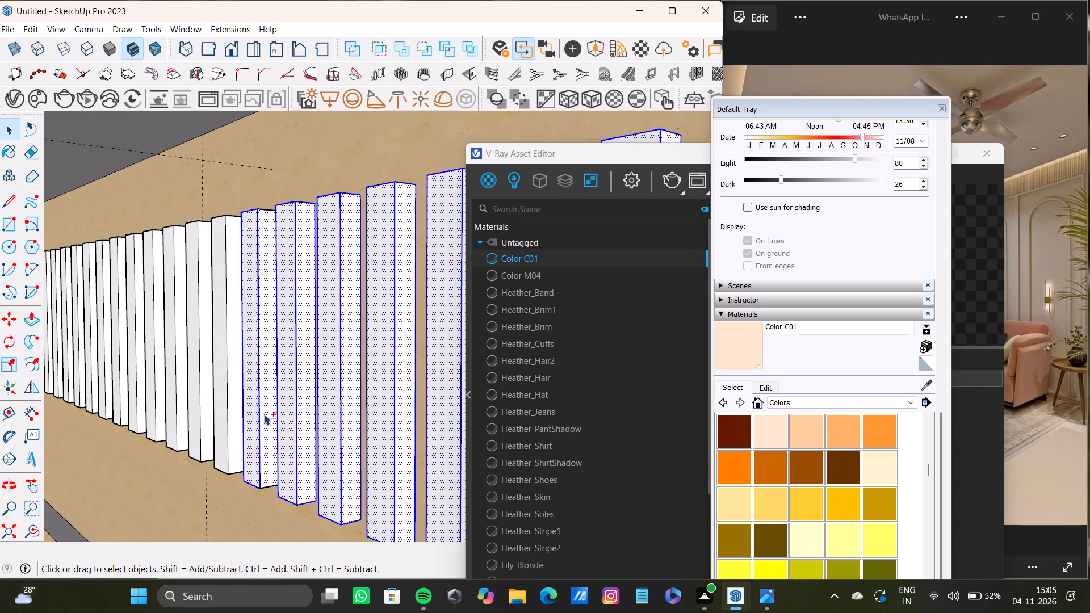
double_click(225, 409, "shift")
double_click(234, 409, "shift")
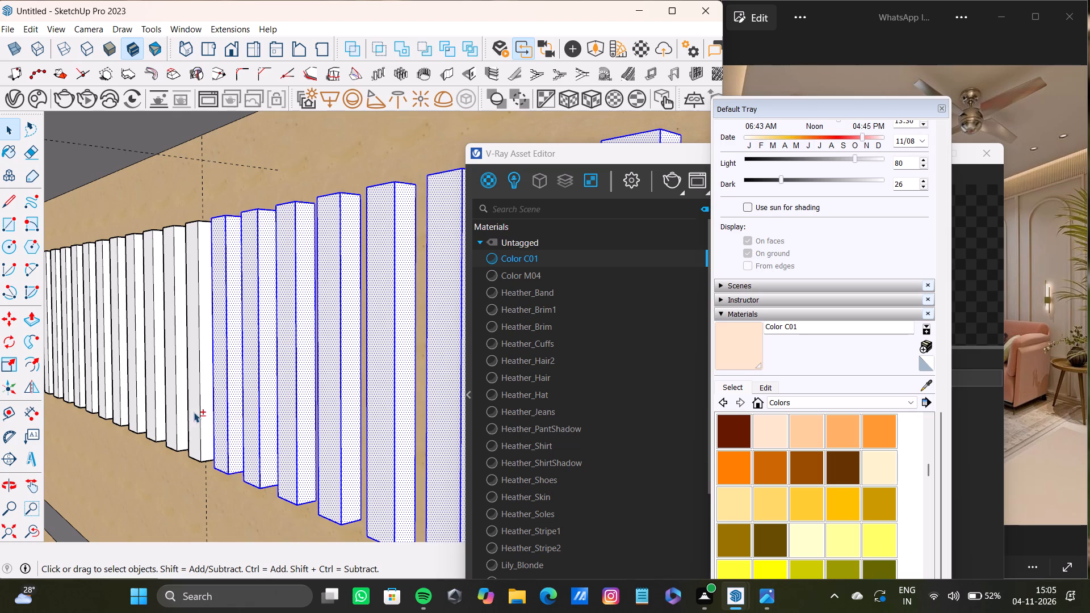
double_click(192, 412, "shift")
double_click(204, 418, "shift")
double_click(173, 416, "shift")
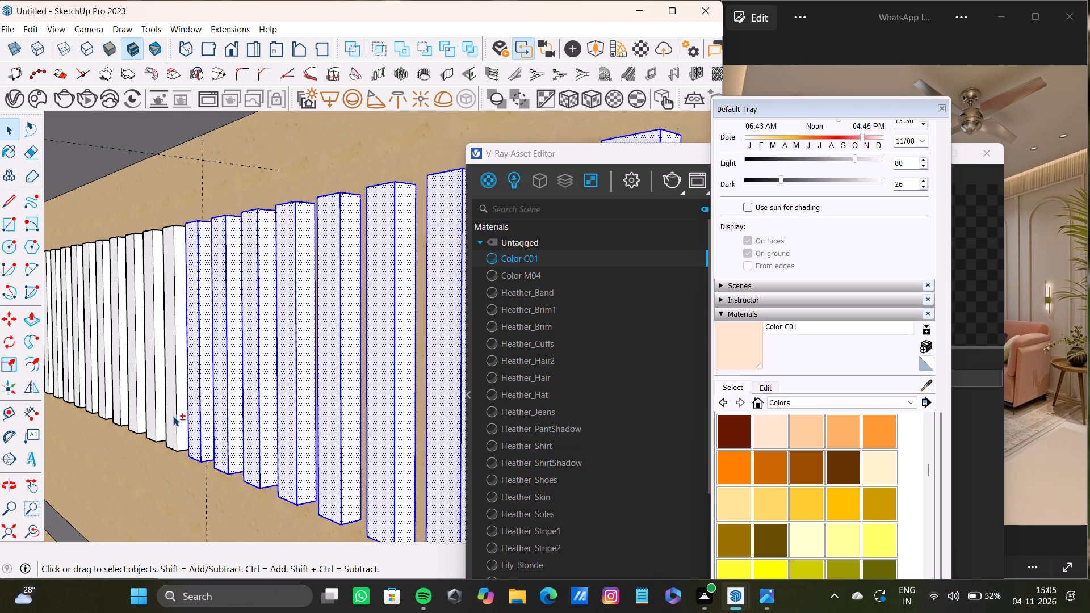
double_click(184, 418, "shift")
Add the front and side faces and edges of the next three white slats to the selection.
middle_click_drag(182, 418, 389, 486, "shift")
scroll(349, 472, "up", 3, "shift")
double_click(349, 472, "shift")
double_click(358, 474, "shift")
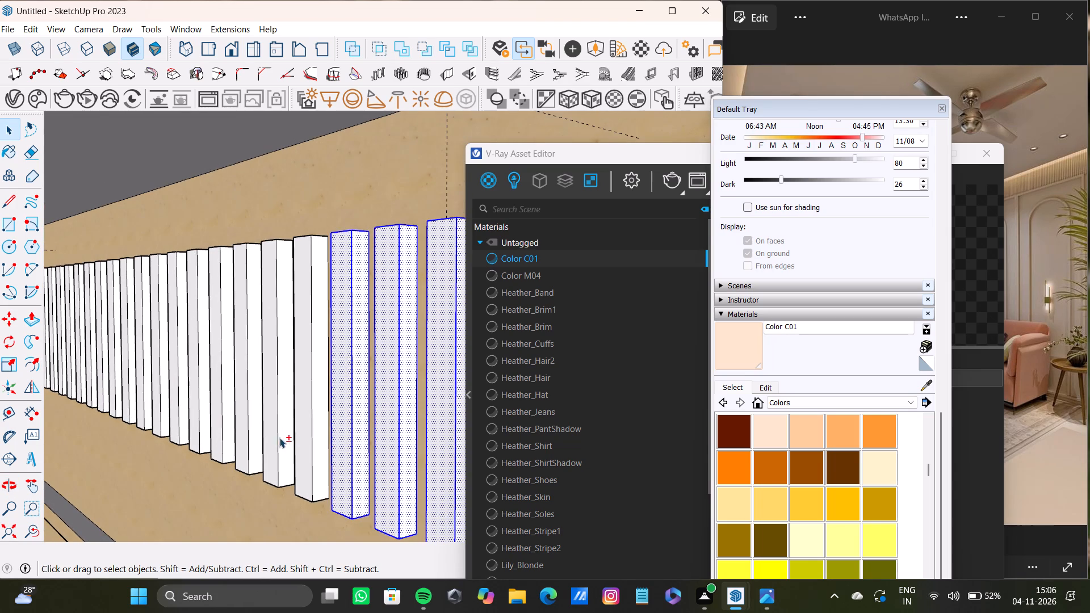
double_click(274, 438, "shift")
double_click(286, 443, "shift")
double_click(307, 456, "shift")
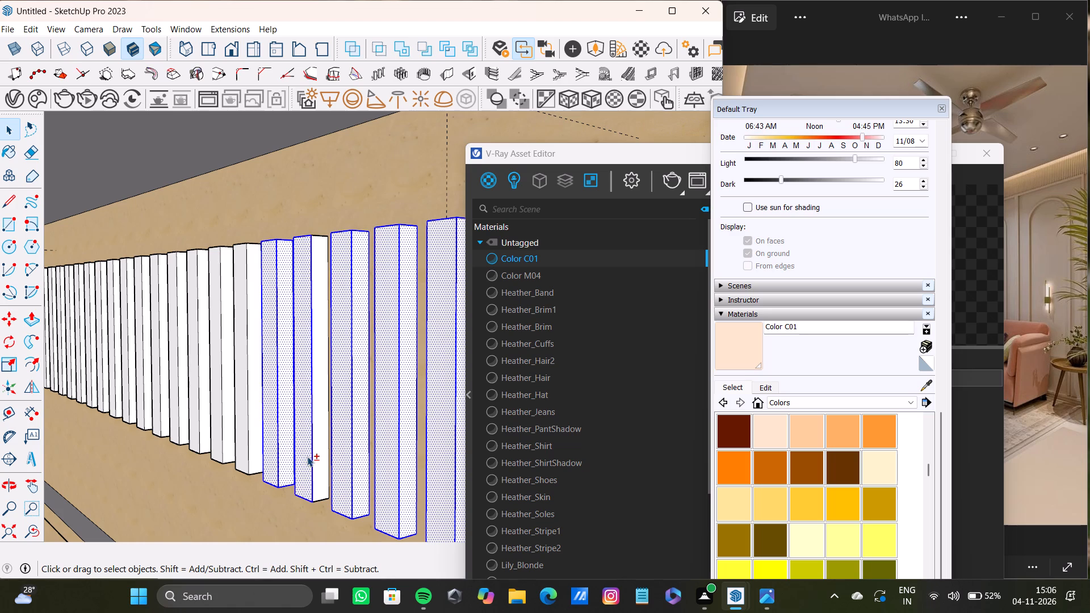
double_click(316, 456, "shift")
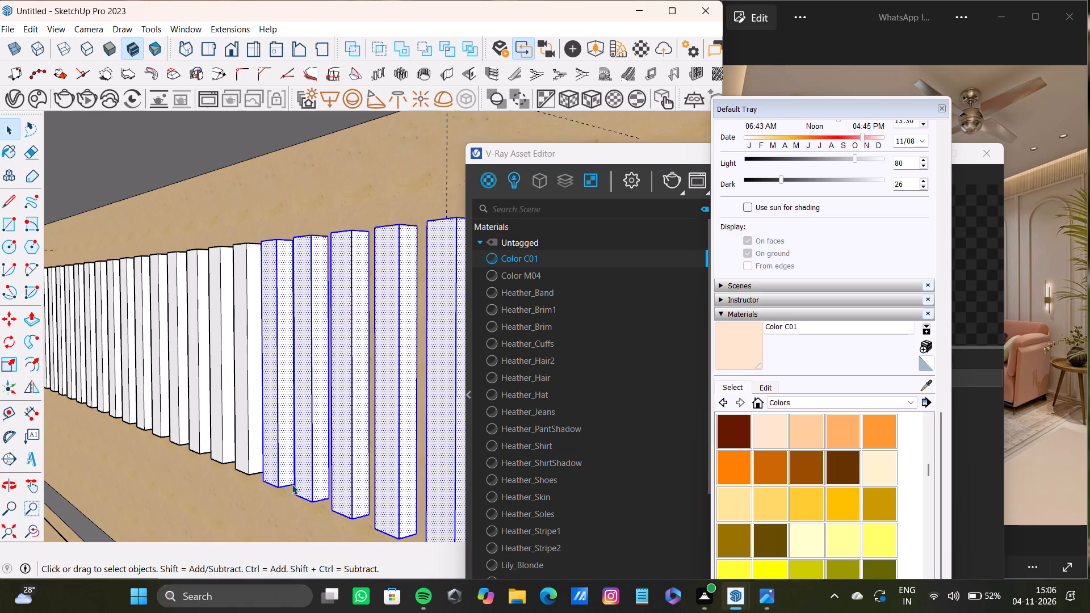
Extend the selection with the faces and edges of another three adjoining vertical slats.
left_click(246, 430, "shift")
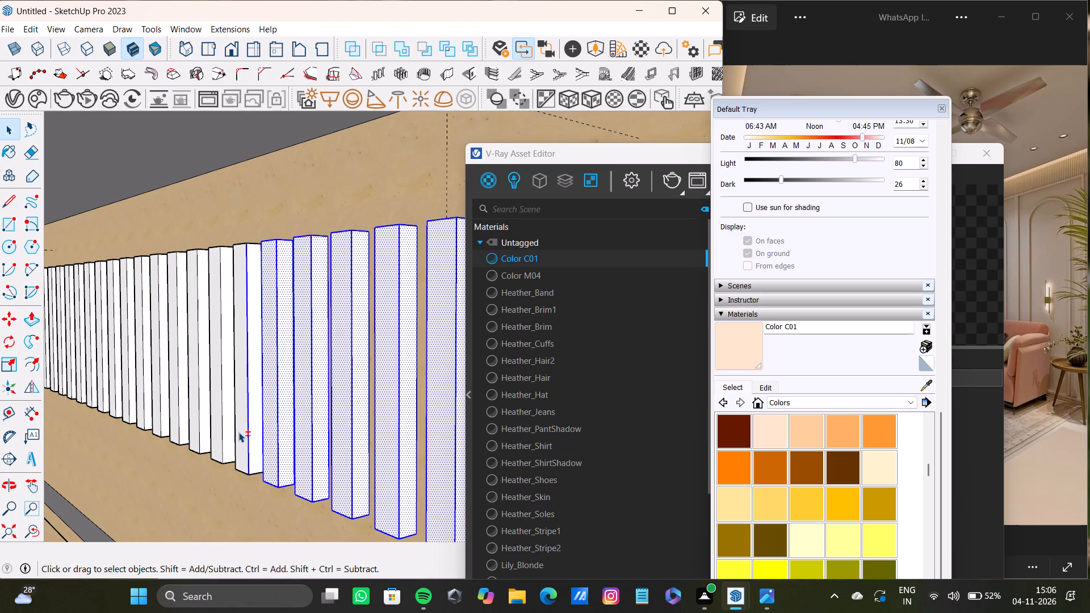
double_click(242, 433, "shift")
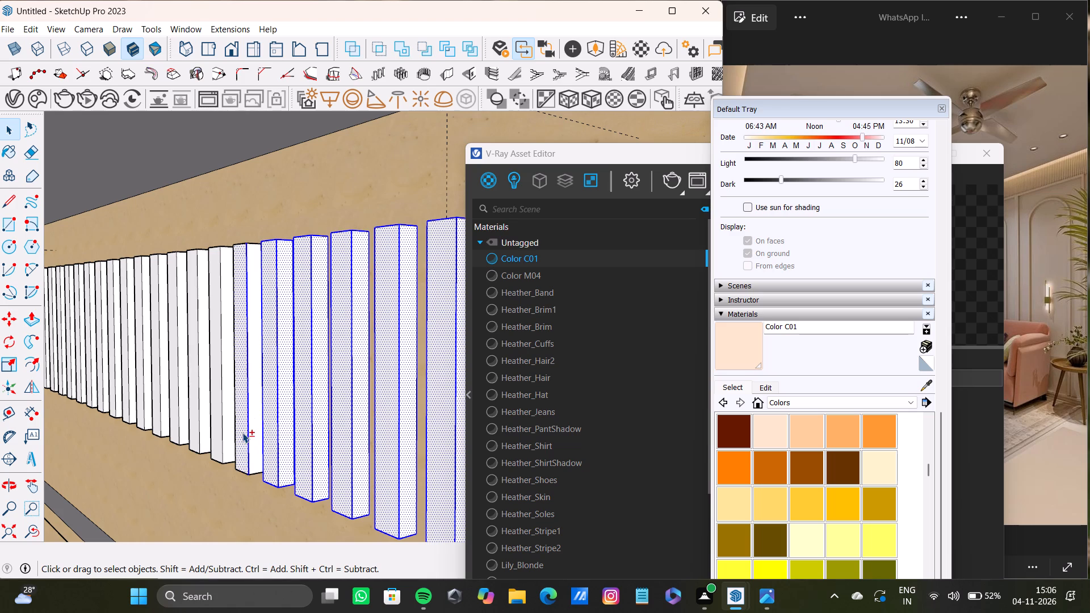
double_click(253, 438, "shift")
double_click(217, 432, "shift")
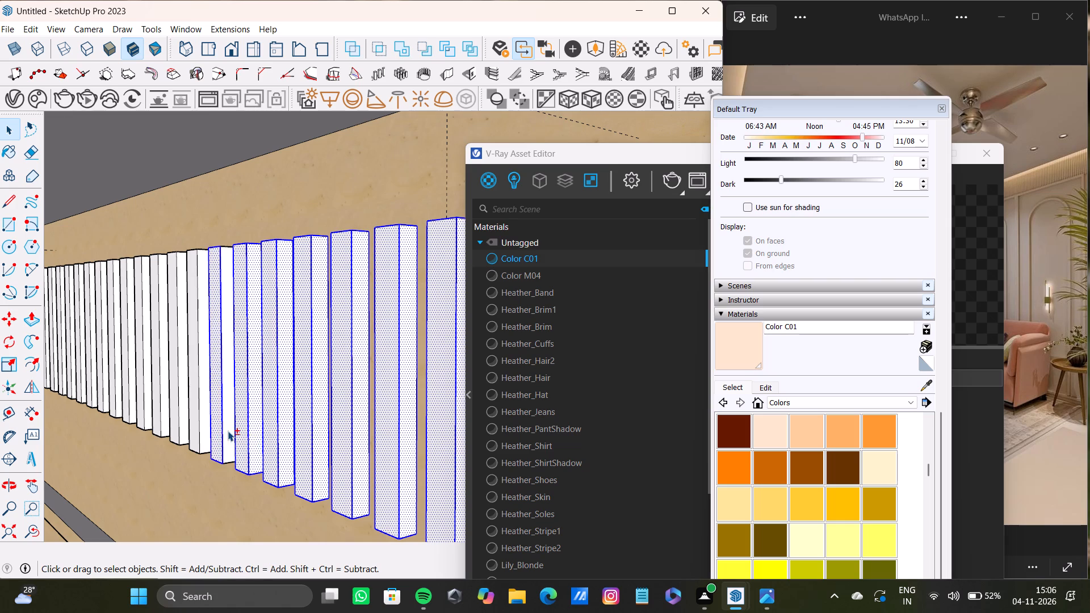
double_click(233, 440, "shift")
double_click(229, 441, "shift")
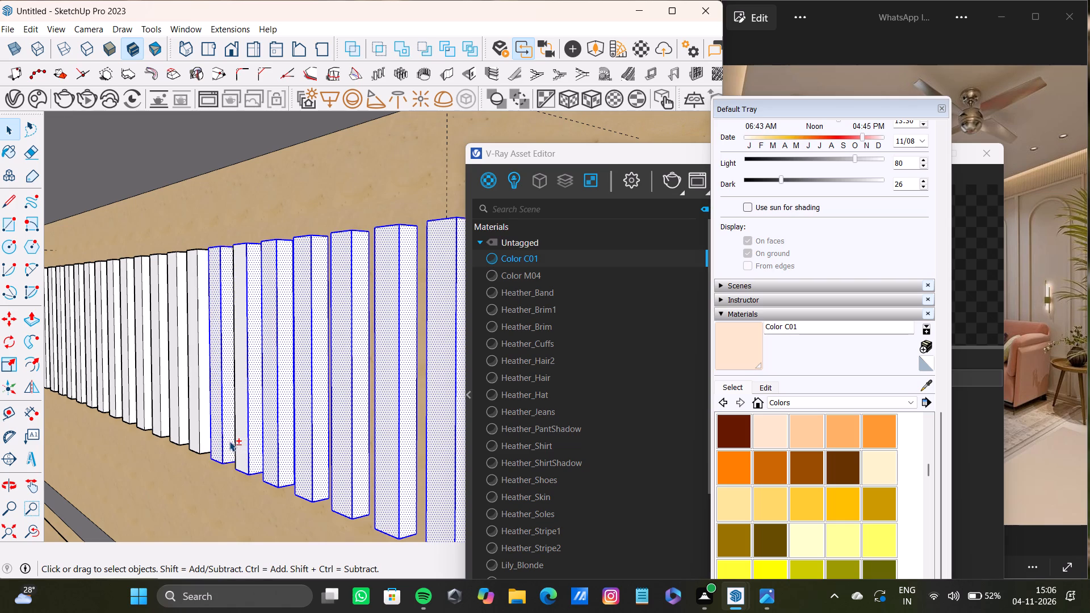
double_click(244, 439, "shift")
double_click(193, 415, "shift")
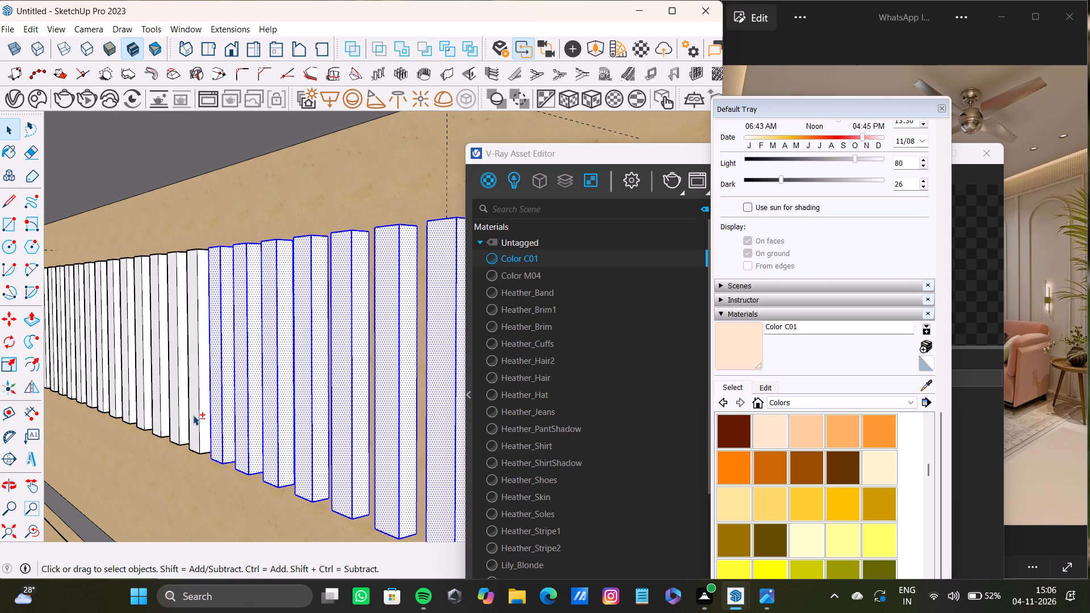
double_click(205, 423, "shift")
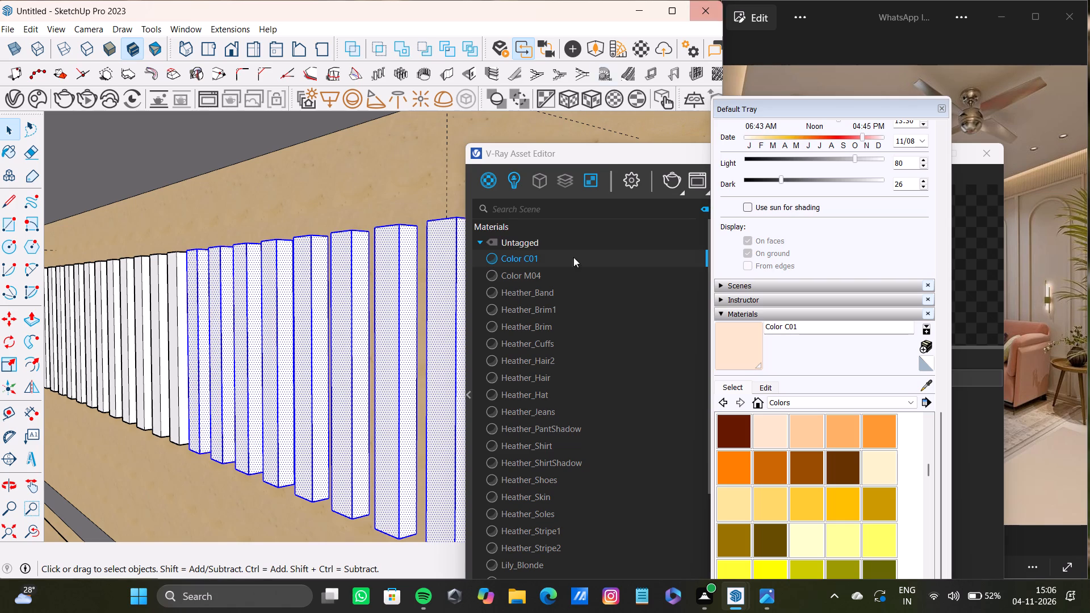
Add the front and side faces and edges of the next five vertical slats along the band to the selection.
middle_click_drag(180, 339, 304, 386, "shift")
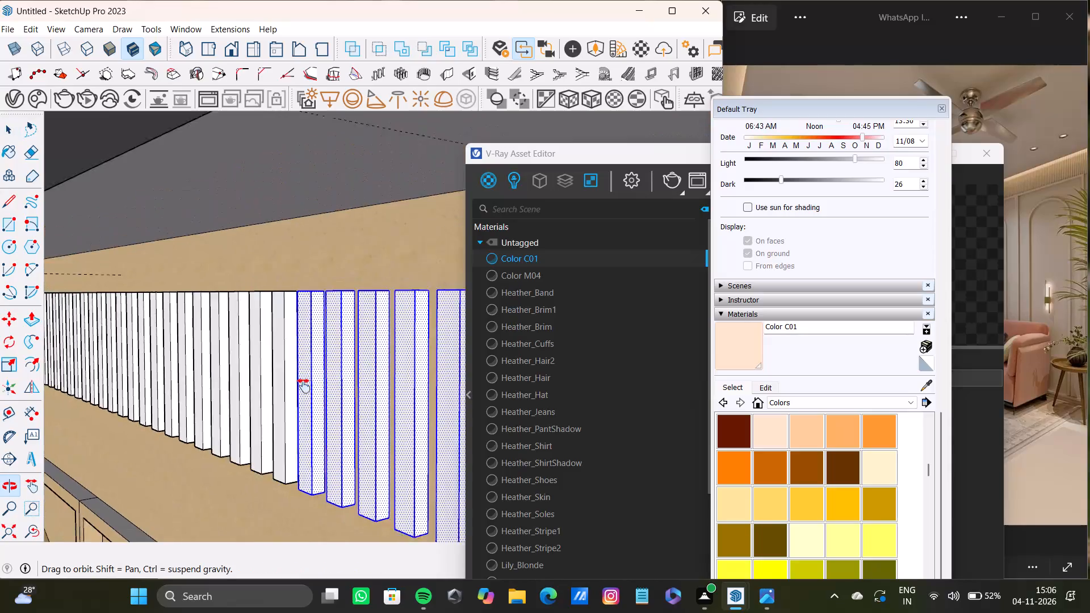
middle_click_drag(304, 386, 355, 304, "shift")
scroll(321, 329, "up", 4, "shift")
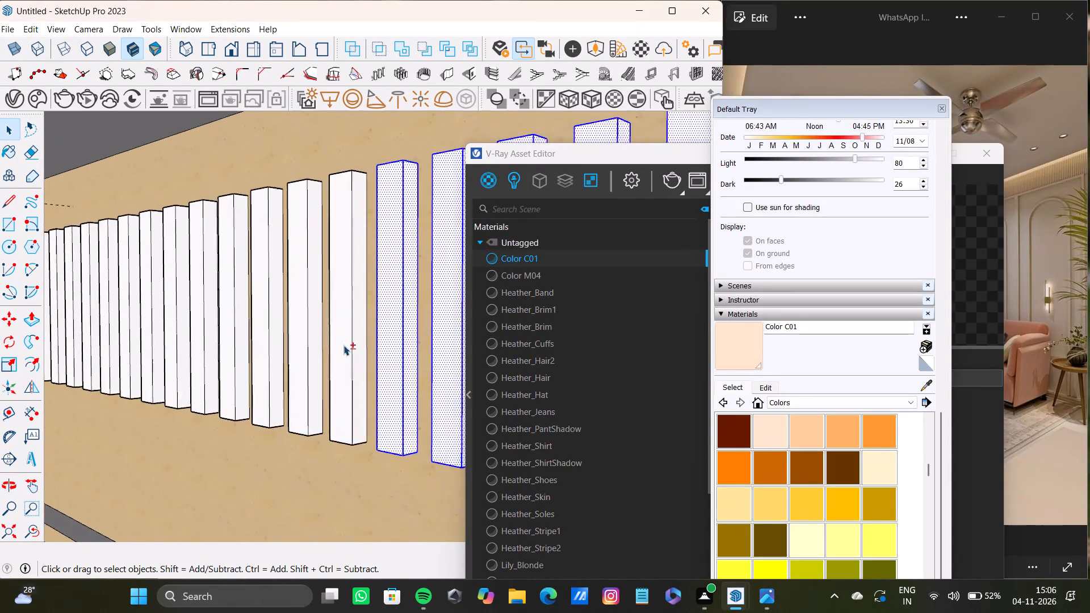
scroll(343, 345, "up", 1, "shift")
double_click(343, 350, "shift")
left_click(361, 367, "shift")
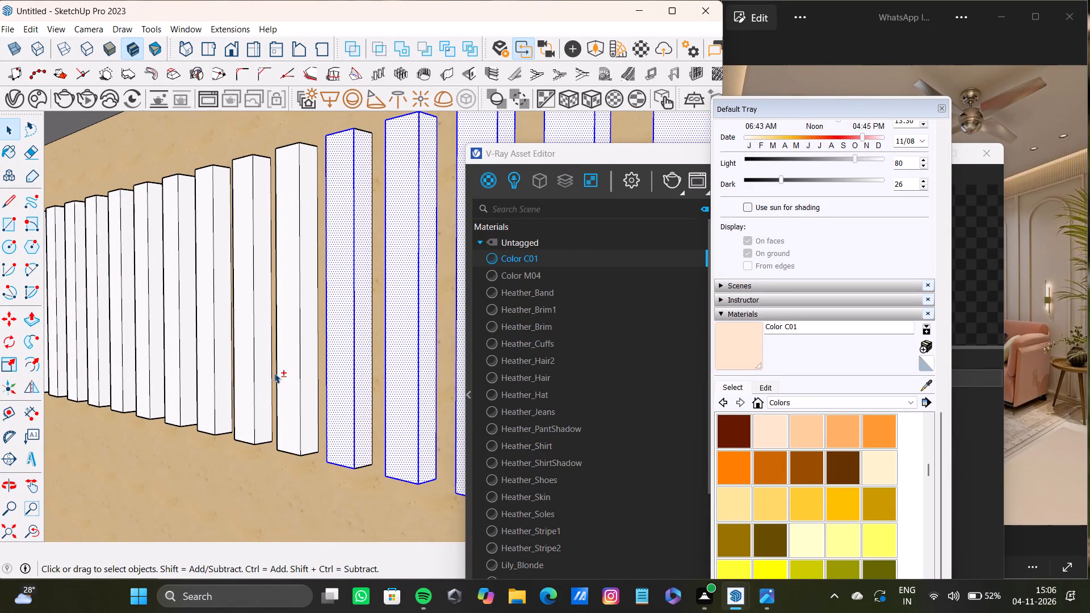
double_click(289, 380, "shift")
left_click(308, 387, "shift")
left_click(308, 388, "shift")
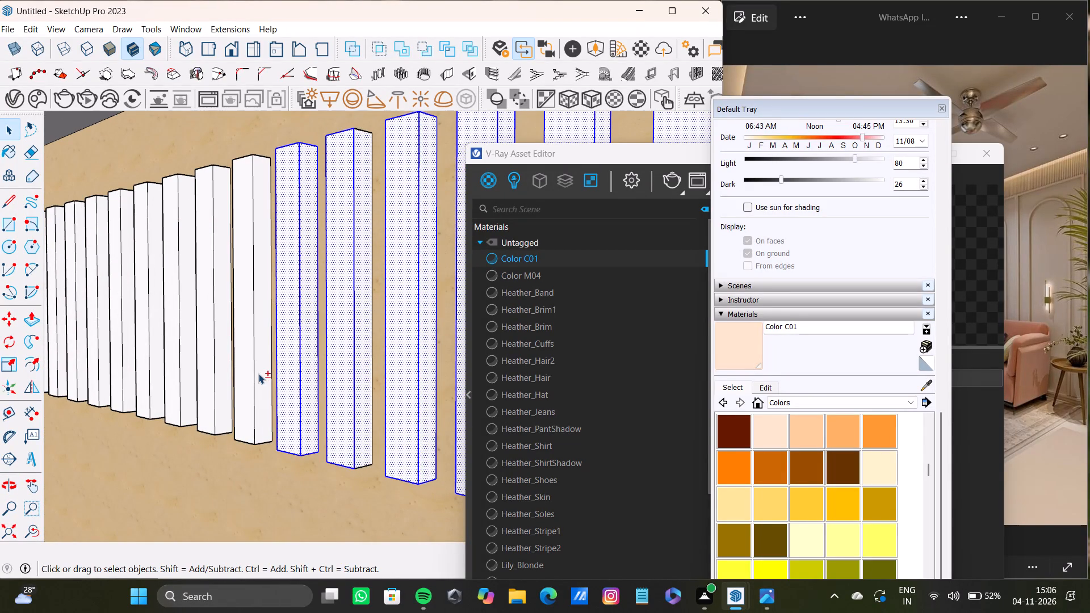
double_click(251, 376, "shift")
double_click(263, 379, "shift")
double_click(205, 385, "shift")
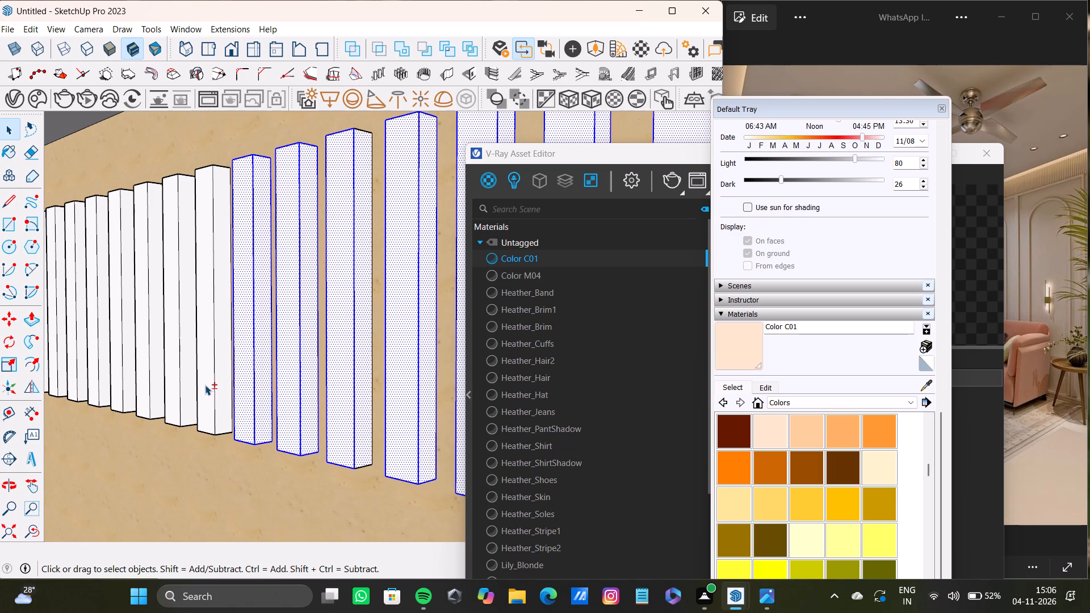
double_click(221, 388, "shift")
double_click(174, 383, "shift")
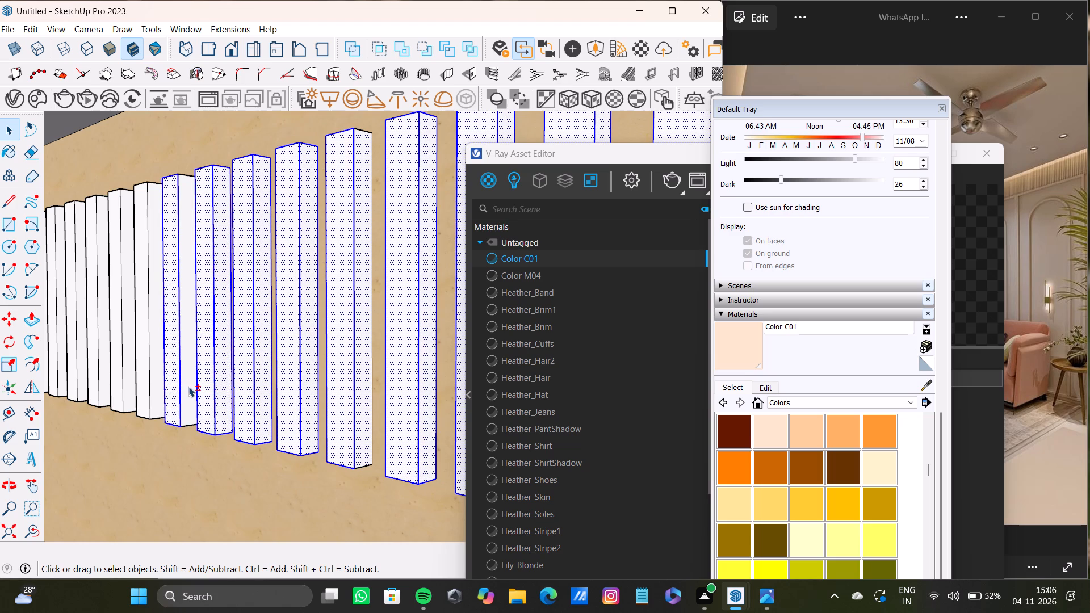
double_click(188, 387, "shift")
Add the next two vertical slats to the selection, keeping the beige wall face behind them out of it.
middle_click_drag(194, 382, 390, 423, "shift")
double_click(322, 431, "shift")
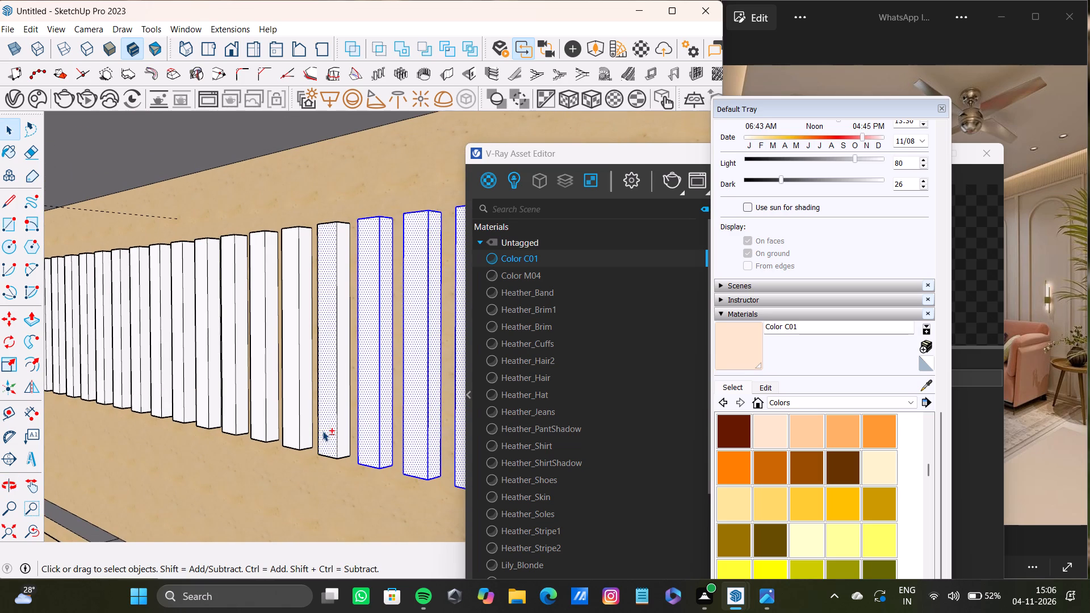
double_click(350, 438, "shift")
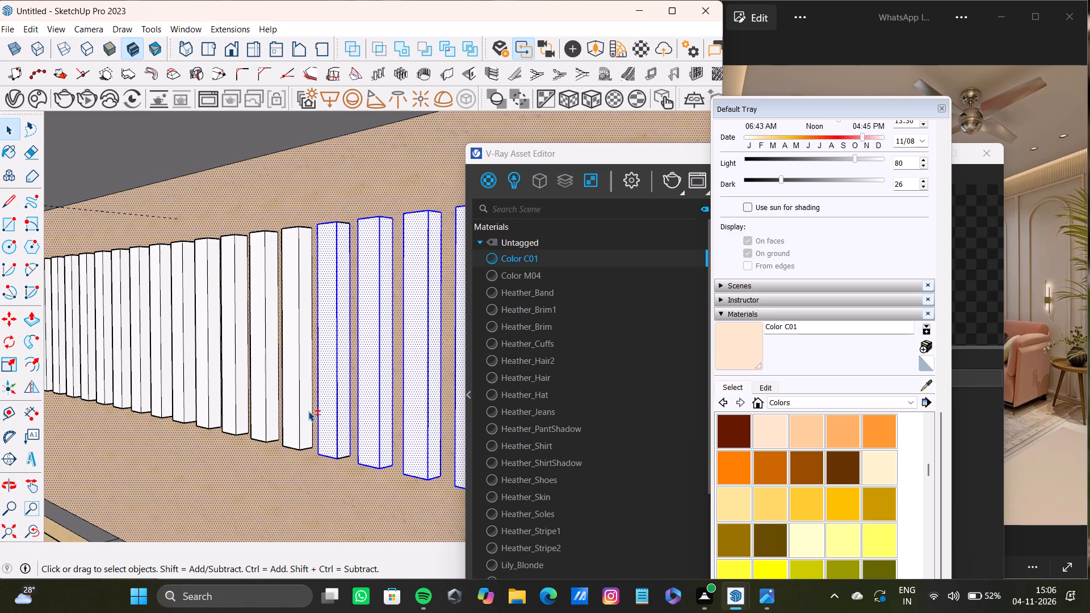
double_click(297, 409, "shift")
double_click(303, 414, "shift")
left_click(317, 451, "shift")
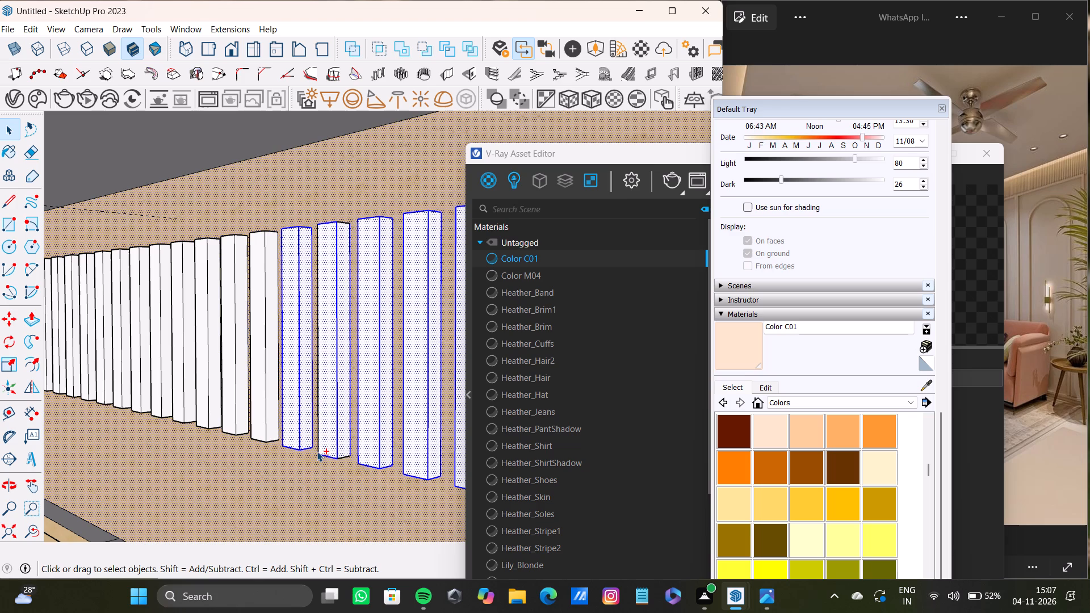
left_click(320, 477, "shift")
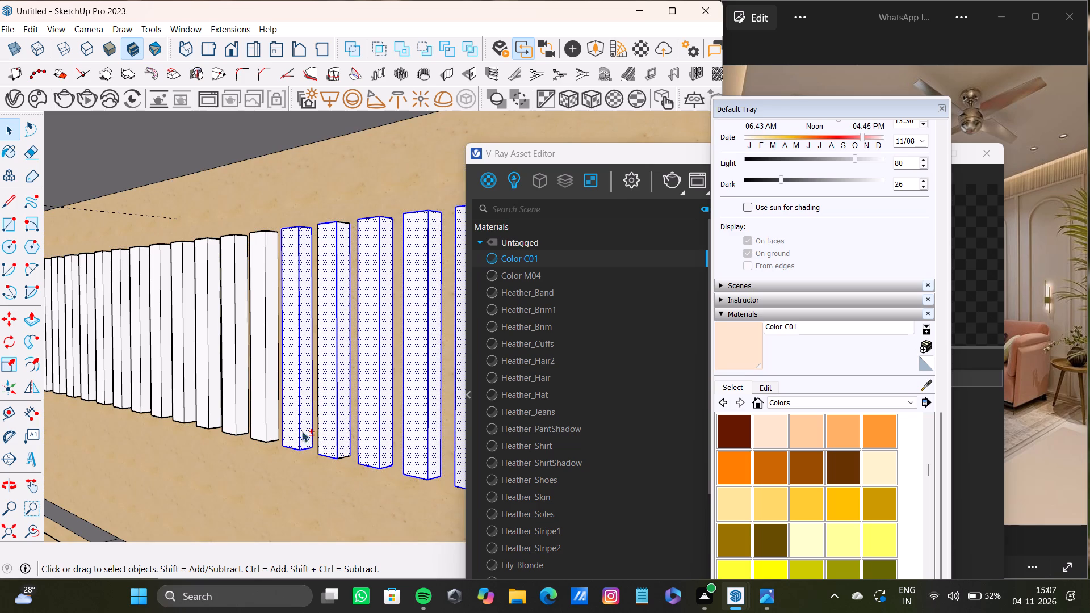
Extend the selection with the visible faces and edges of the next four vertical slats.
double_click(262, 419, "shift")
double_click(271, 422, "shift")
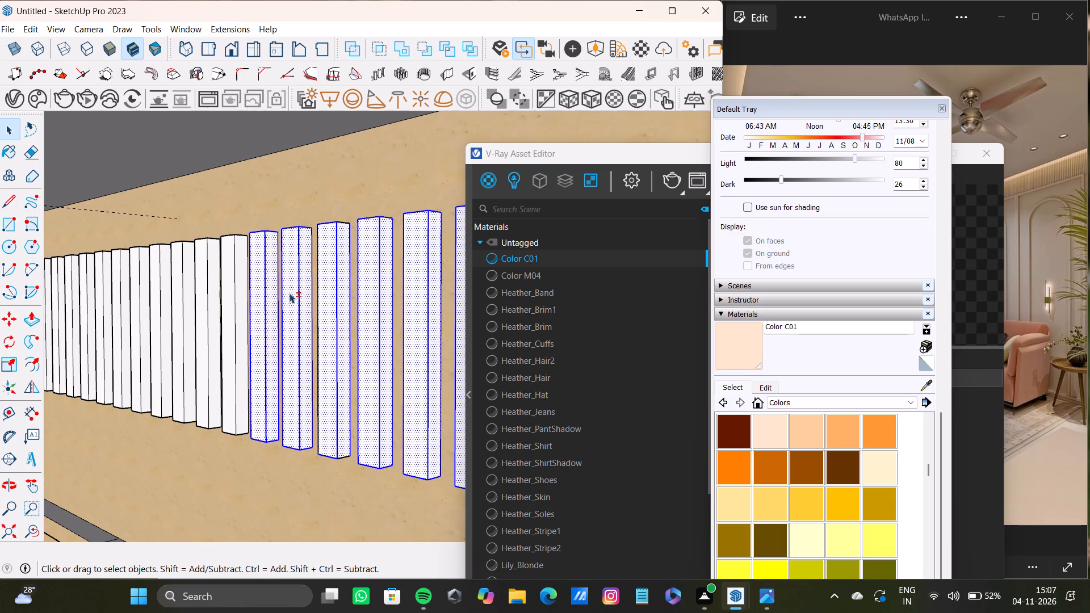
double_click(231, 378, "shift")
double_click(241, 388, "shift")
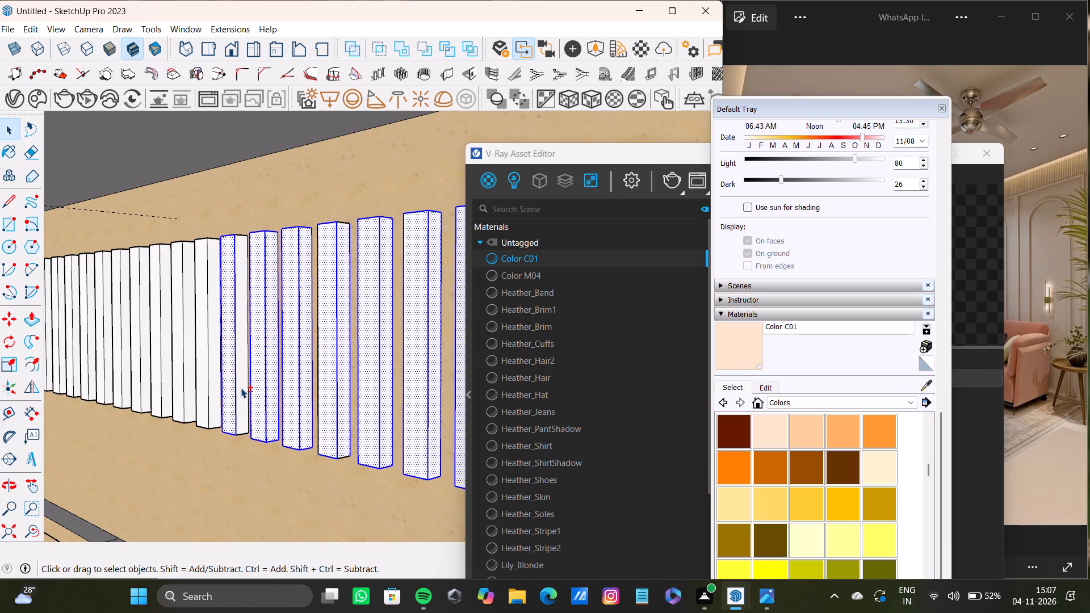
double_click(202, 379, "shift")
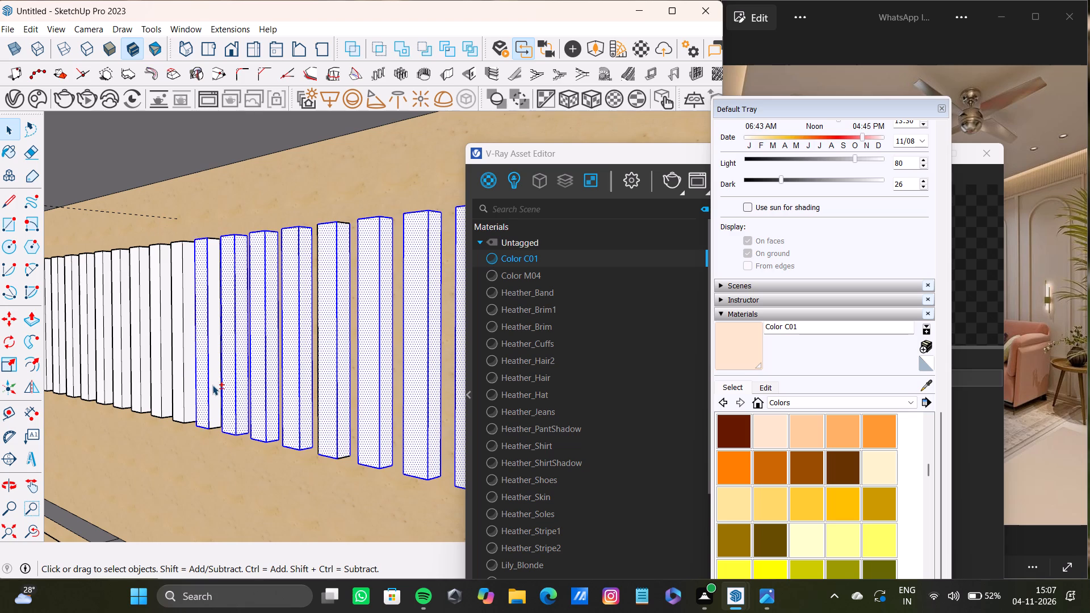
double_click(212, 385, "shift")
double_click(179, 379, "shift")
double_click(192, 384, "shift")
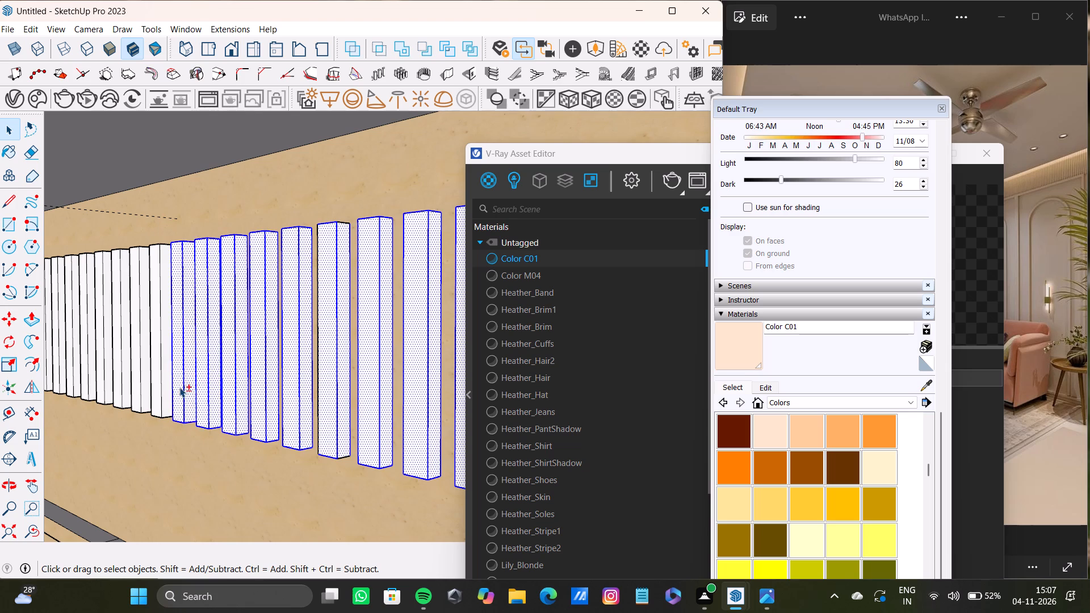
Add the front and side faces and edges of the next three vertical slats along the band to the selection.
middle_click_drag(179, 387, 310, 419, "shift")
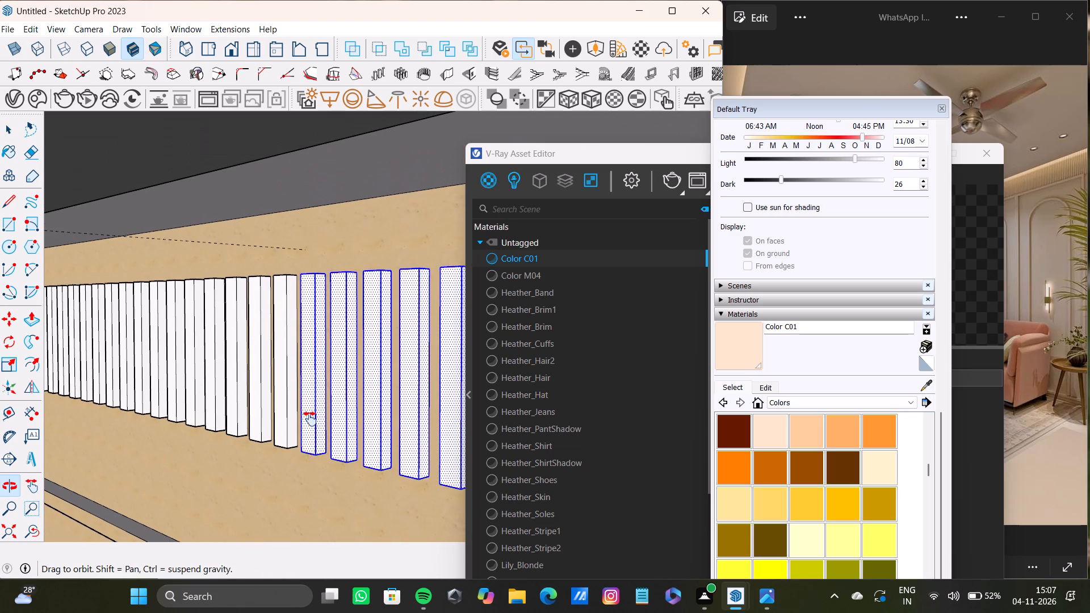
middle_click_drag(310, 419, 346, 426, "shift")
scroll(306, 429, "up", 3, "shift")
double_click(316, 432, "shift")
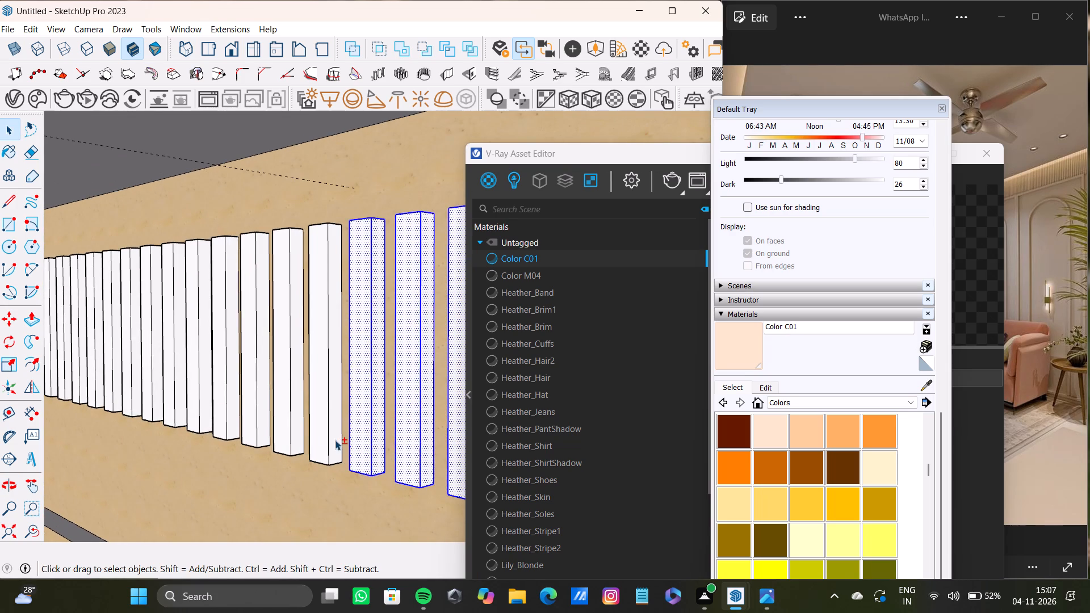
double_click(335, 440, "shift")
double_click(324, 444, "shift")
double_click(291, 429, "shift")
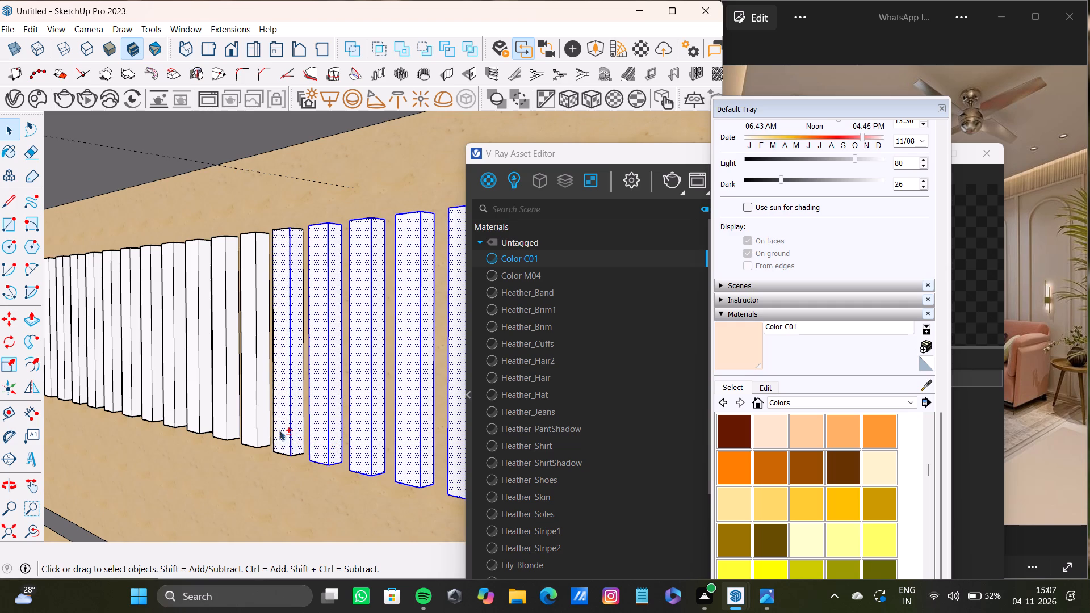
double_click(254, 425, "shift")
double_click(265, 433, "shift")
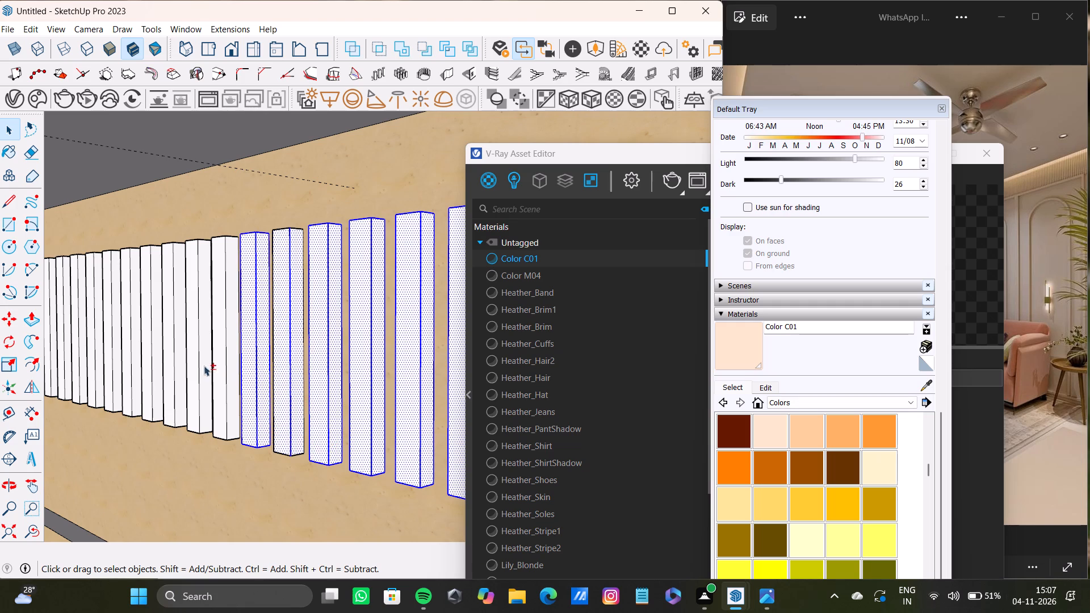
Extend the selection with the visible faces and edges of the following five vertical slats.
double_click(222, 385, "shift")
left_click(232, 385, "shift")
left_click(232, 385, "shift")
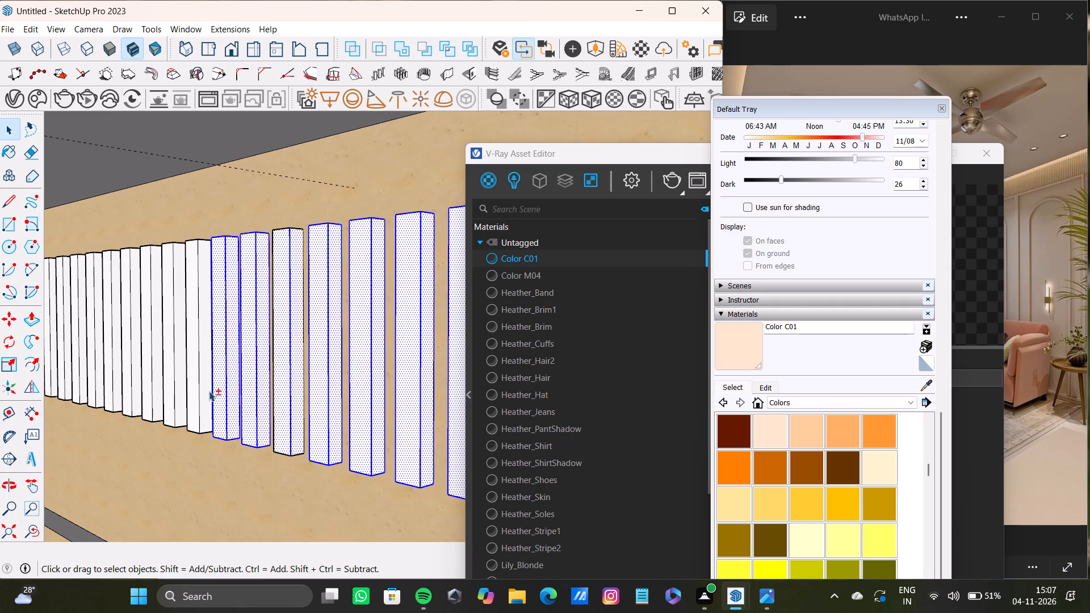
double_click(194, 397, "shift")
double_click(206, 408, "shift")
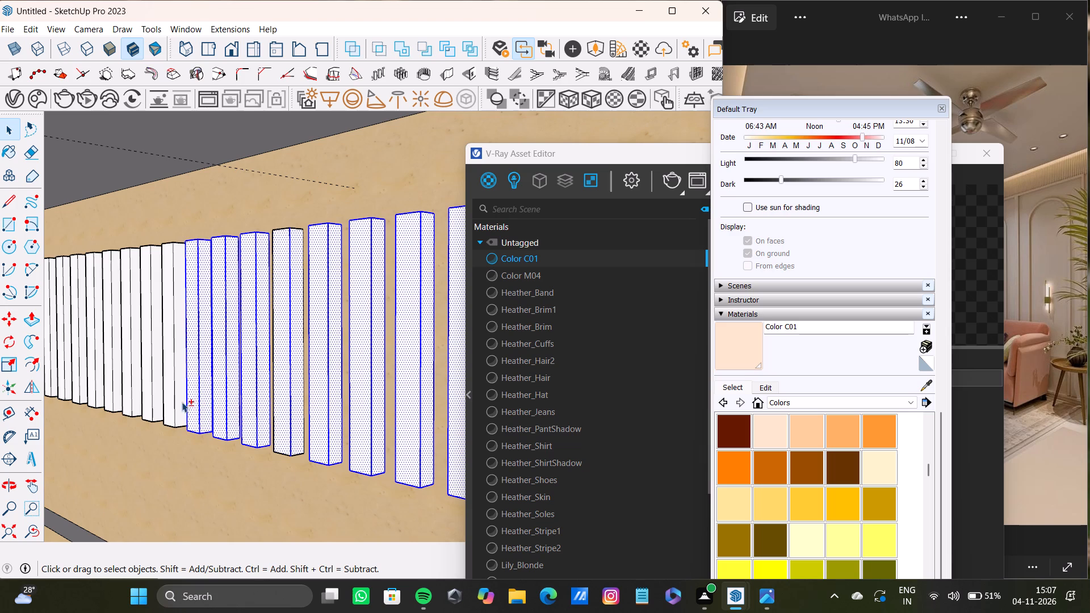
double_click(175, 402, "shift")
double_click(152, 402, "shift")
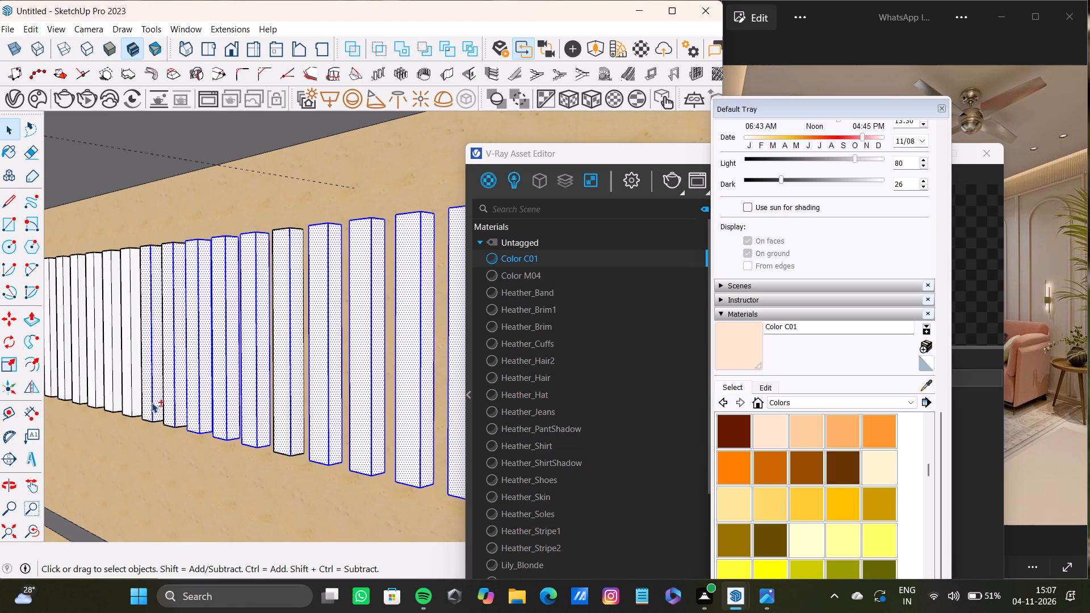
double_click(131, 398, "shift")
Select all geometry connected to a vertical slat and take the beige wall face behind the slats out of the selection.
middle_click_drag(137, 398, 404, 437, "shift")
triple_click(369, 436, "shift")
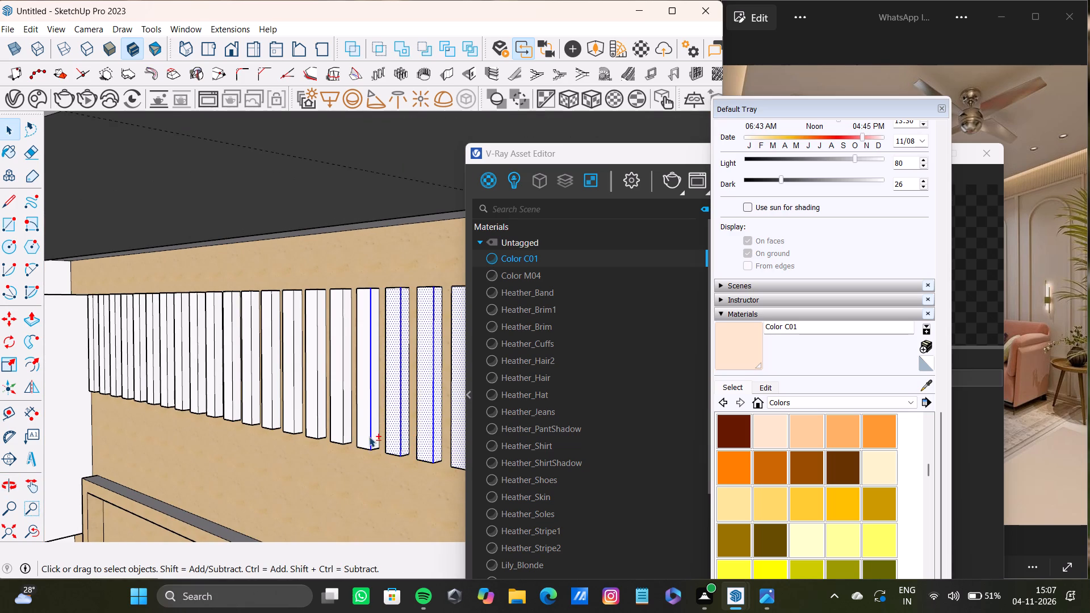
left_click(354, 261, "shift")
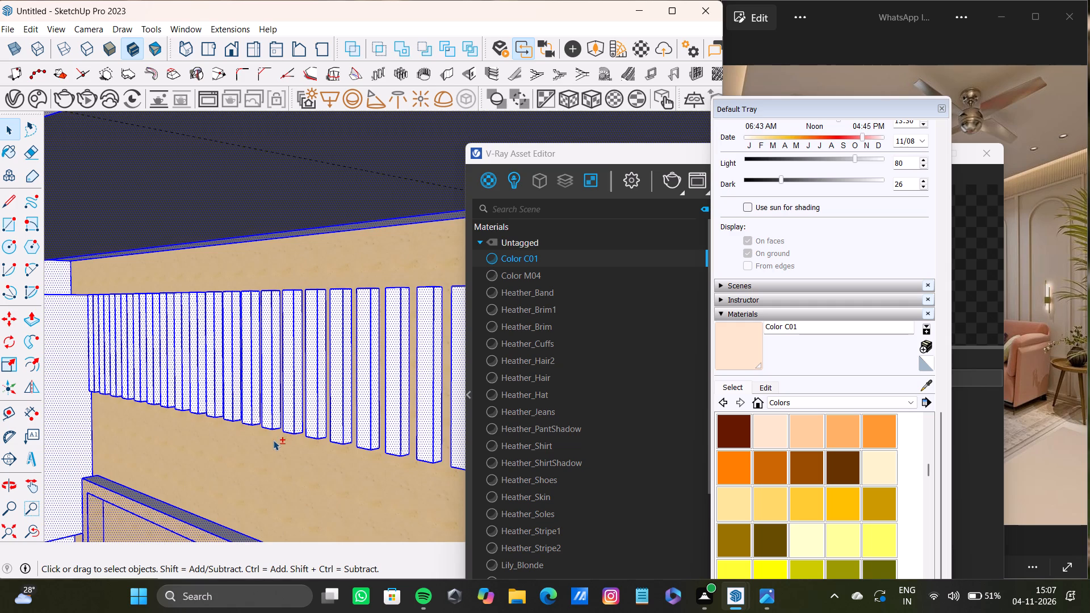
Clear the whole selection and bring the room's open side with the panelled wall back into view.
scroll(272, 442, "down", 8)
left_click(7, 534)
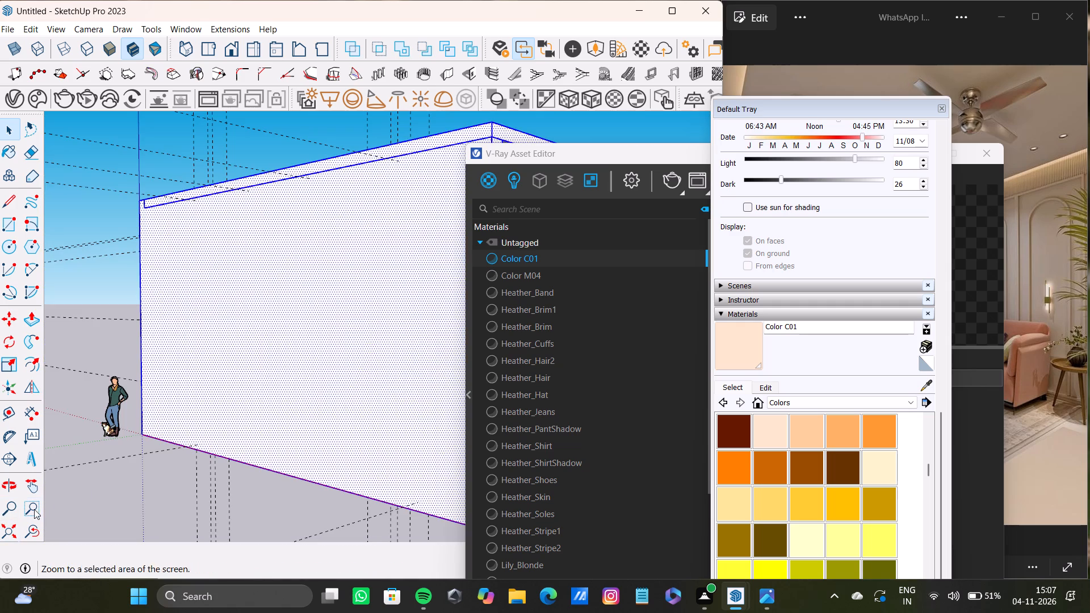
key("z")
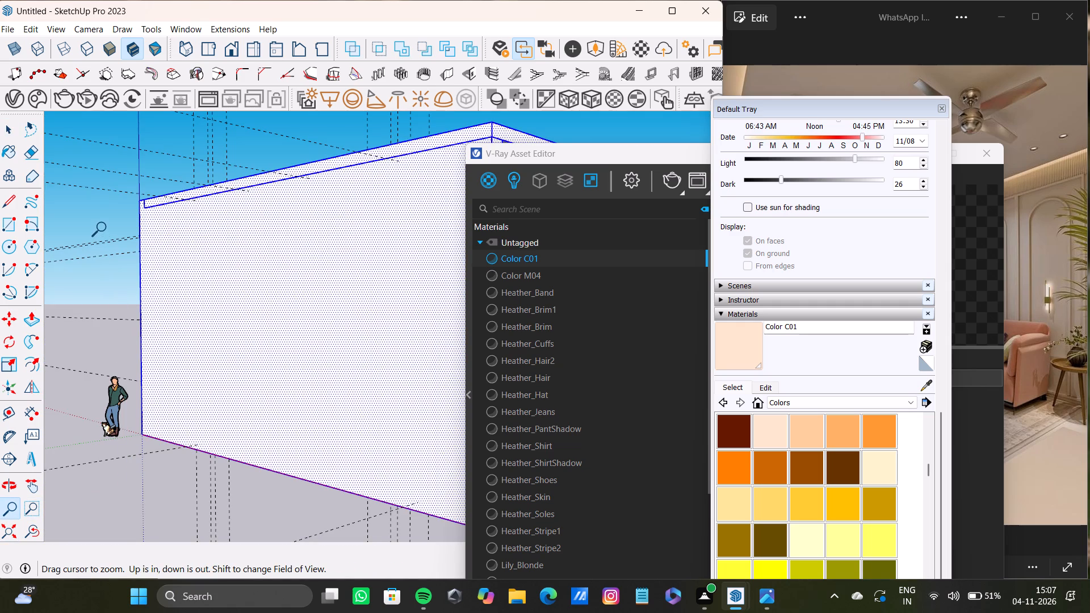
left_click(104, 222)
key("space")
left_click(104, 222)
scroll(139, 310, "down", 11)
middle_click_drag(169, 387, 110, 372)
left_click(357, 221)
scroll(263, 324, "up", 7)
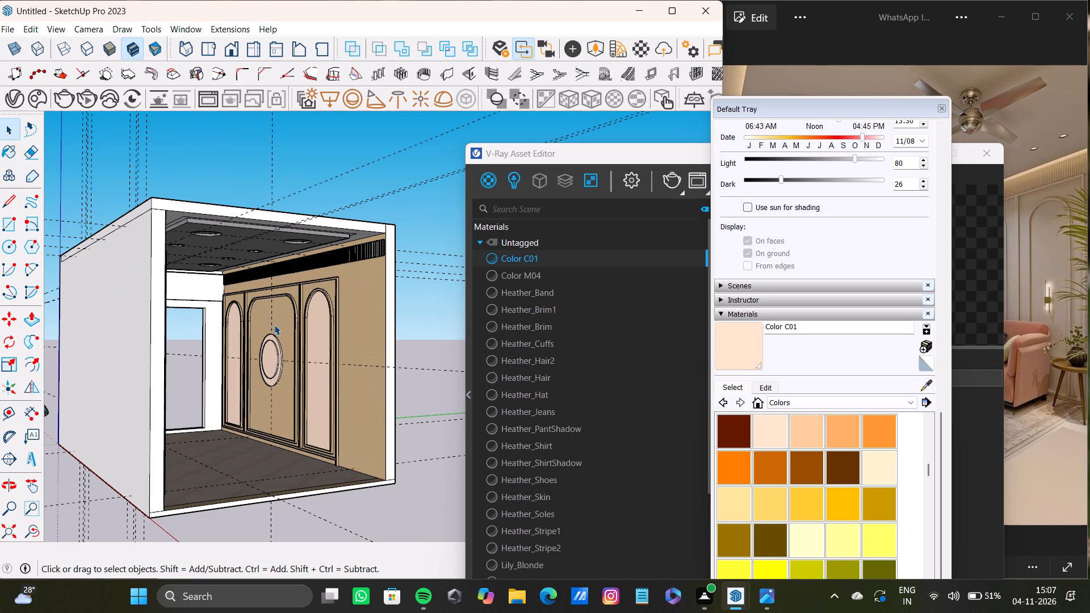
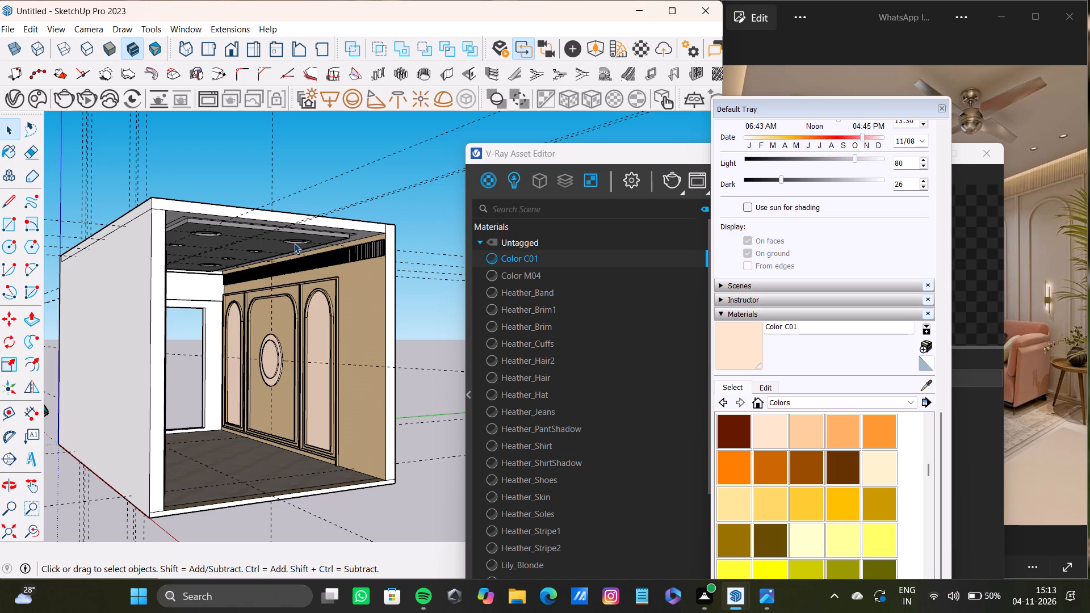
Examine the band of vertical slats above the arched wall panels up close, including its end near the room's open side.
scroll(239, 264, "up", 20)
scroll(239, 264, "up", 3)
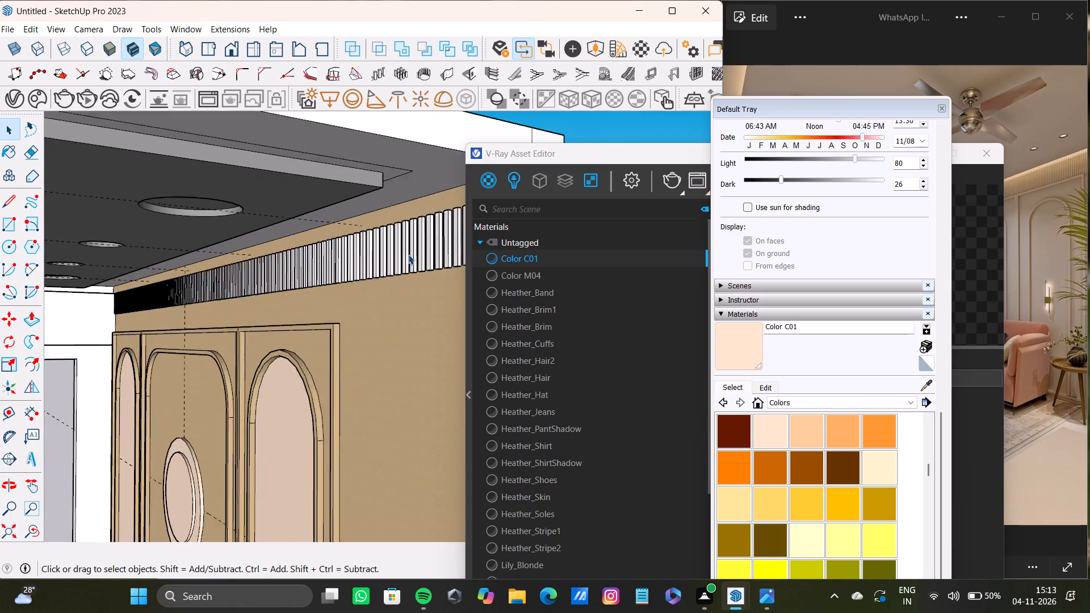
middle_click_drag(398, 247, 230, 239)
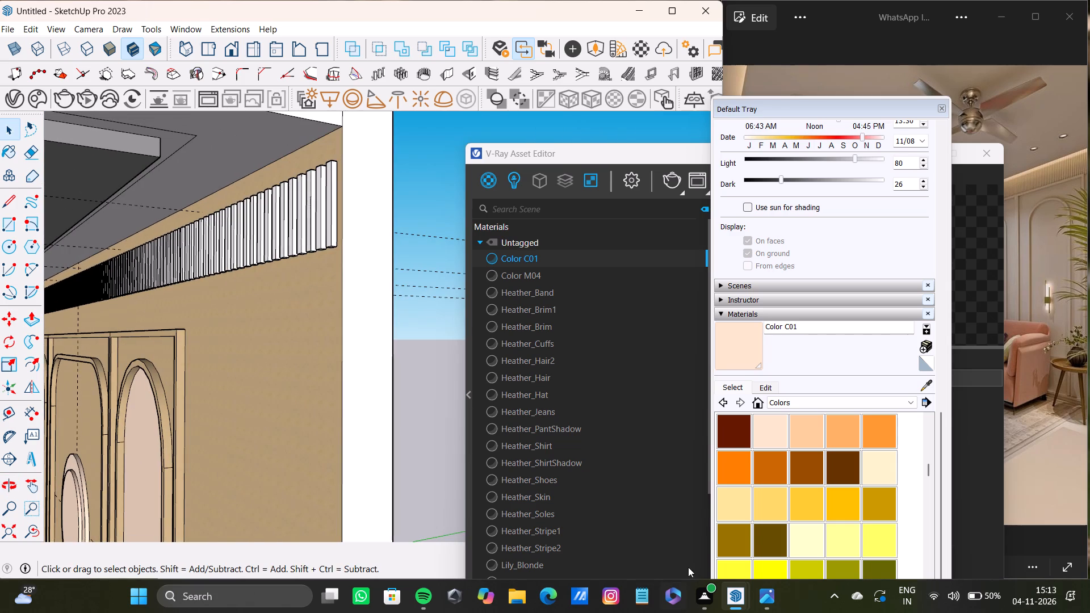
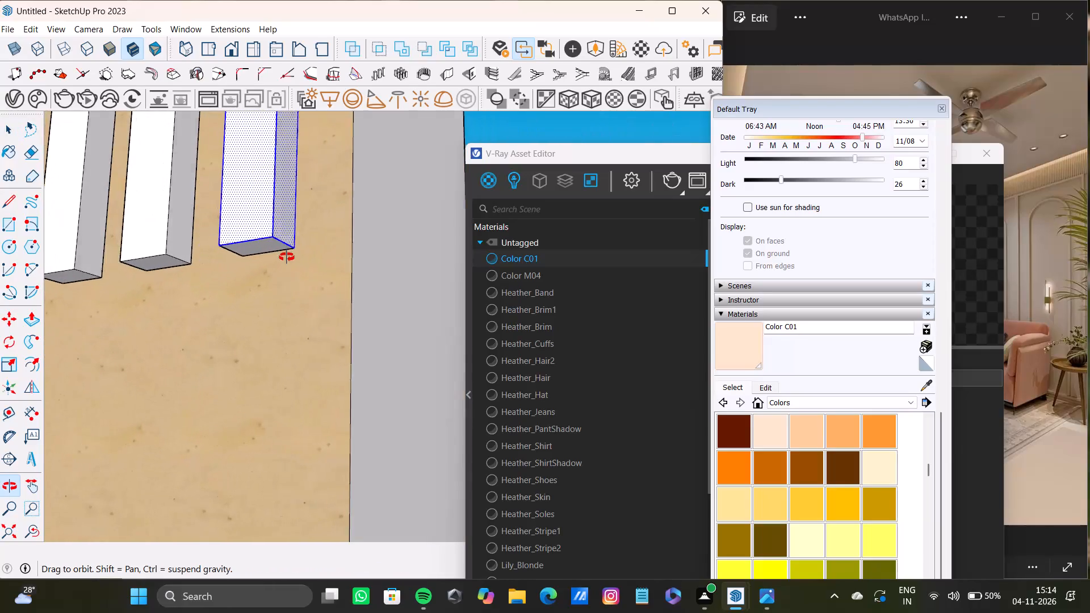
Add the bottom face and the remaining side face of the end slat, nearest the room's open side, to the selection.
scroll(275, 255, "up", 4, "shift")
left_click(269, 241, "shift")
left_click(266, 239, "shift")
left_click(308, 297, "shift")
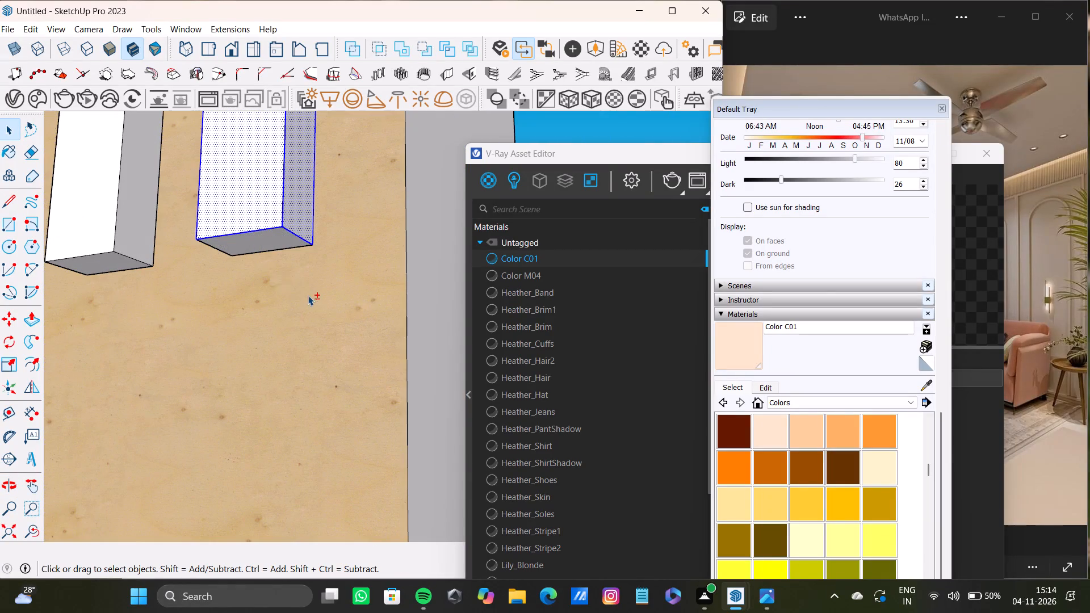
double_click(265, 247, "shift")
scroll(200, 246, "down", 5, "shift")
middle_click_drag(200, 246, 362, 340, "shift")
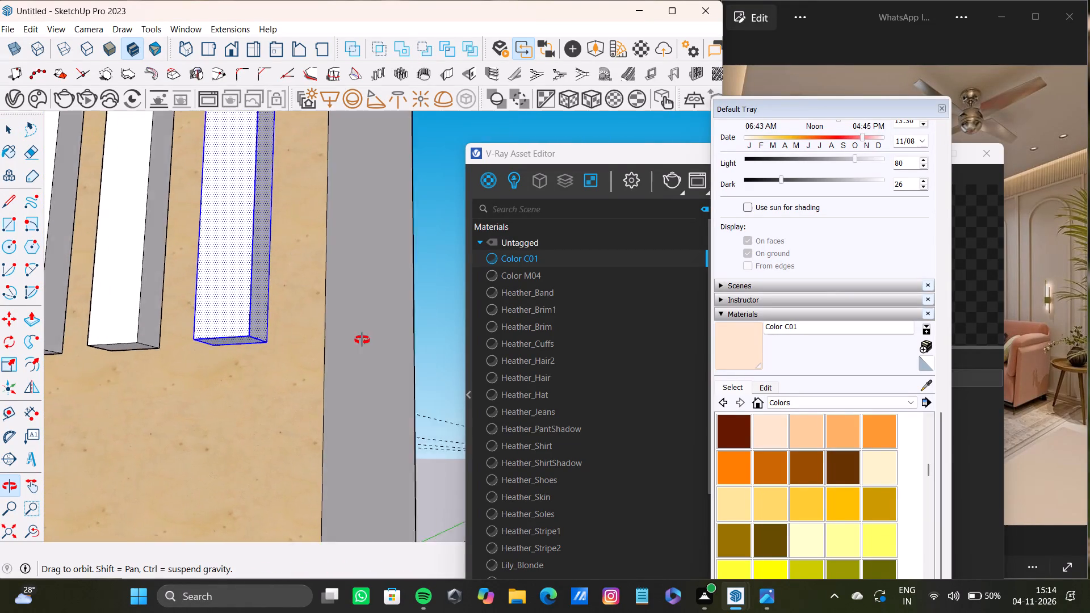
middle_click_drag(362, 340, 420, 342, "shift")
scroll(311, 320, "up", 7)
double_click(199, 306, "shift")
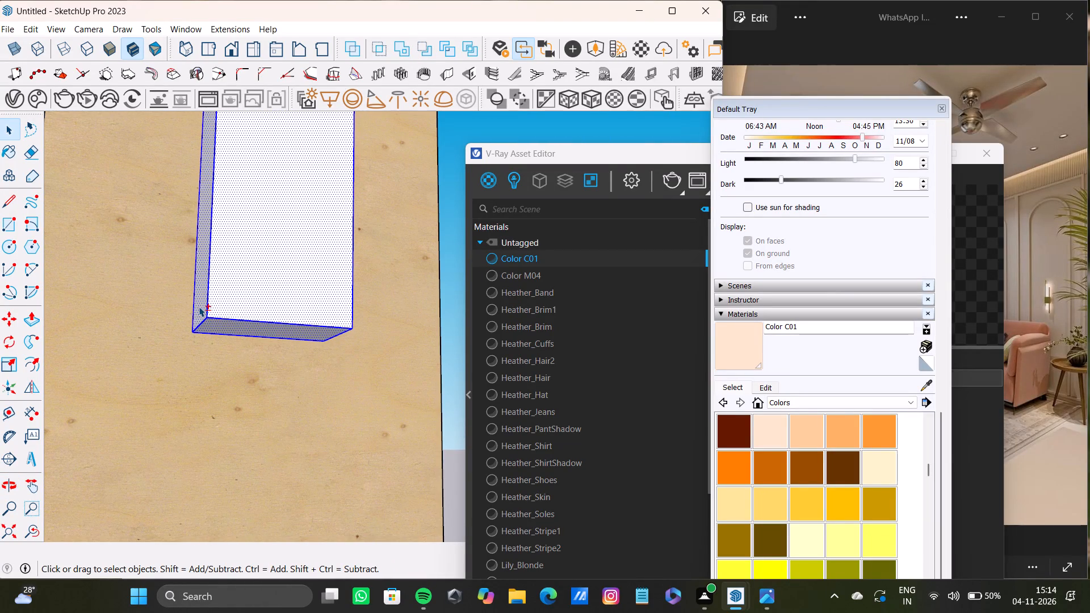
Add the front, both side faces and bottom of the second slat from the open end to the selection.
scroll(212, 299, "down", 9, "shift")
middle_click_drag(212, 298, 370, 428, "shift")
double_click(277, 372, "shift")
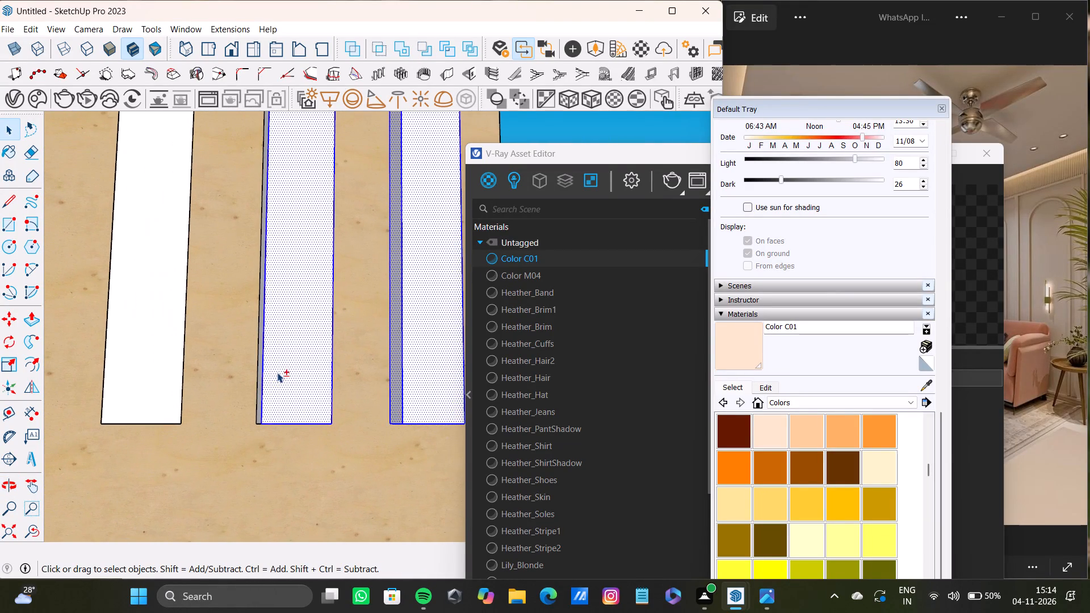
middle_click_drag(262, 411, 393, 431)
scroll(395, 433, "up", 3)
double_click(232, 398, "shift")
middle_click_drag(290, 398, 209, 399)
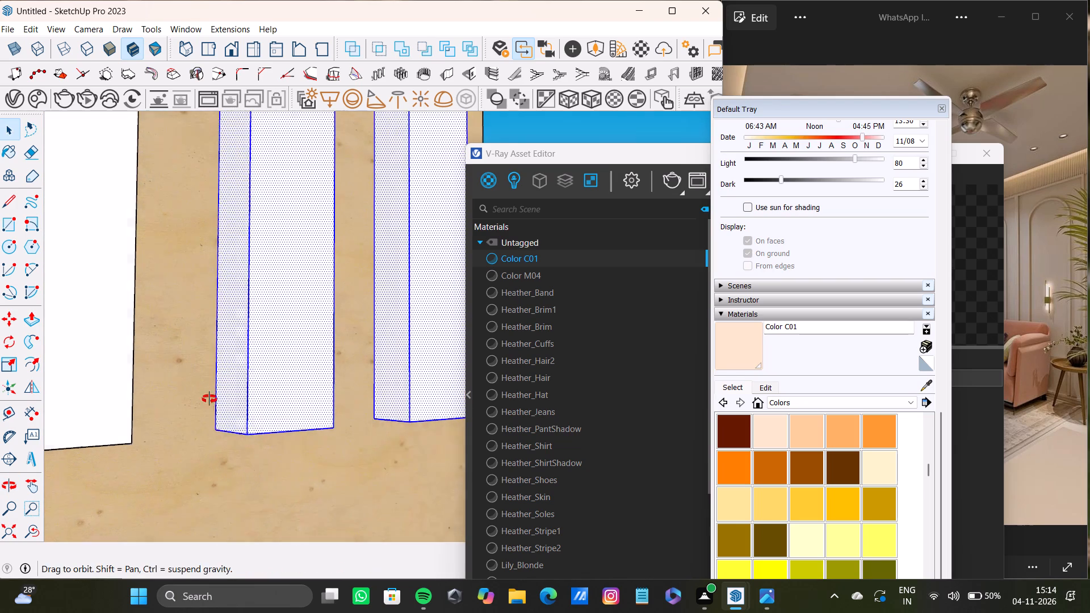
middle_click_drag(209, 399, 141, 408)
middle_click_drag(367, 398, 207, 392)
scroll(312, 396, "up", 3, "shift")
double_click(343, 388, "shift")
middle_click_drag(337, 427, 341, 287, "shift")
double_click(317, 442, "shift")
Extend the selection with the third slat's front, bottom and both side faces.
middle_click_drag(247, 393, 420, 433, "shift")
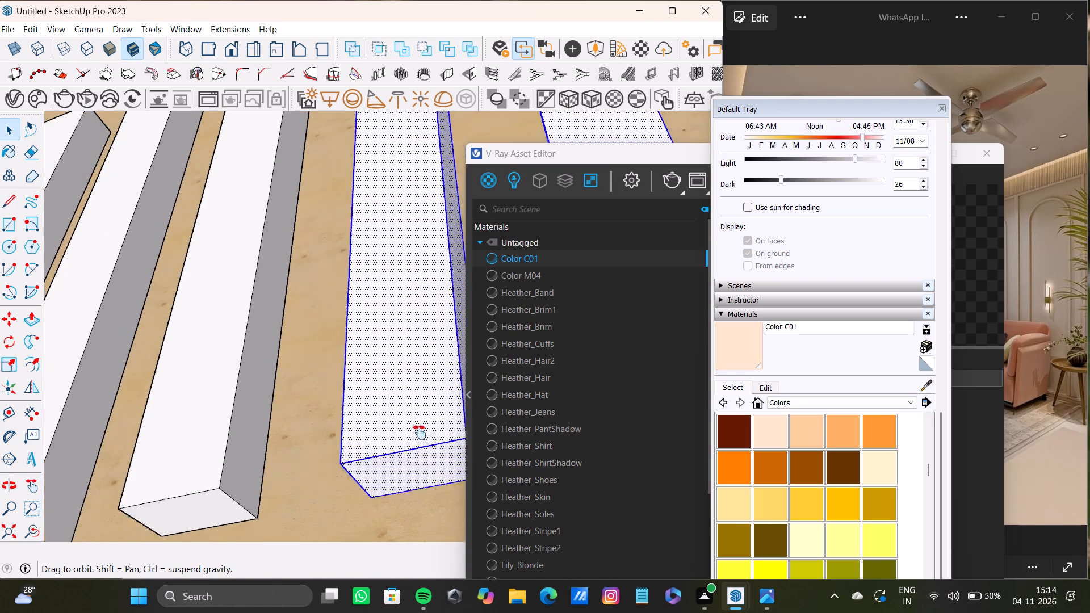
middle_click_drag(420, 433, 427, 438, "shift")
left_click(281, 439, "shift")
double_click(307, 444, "shift")
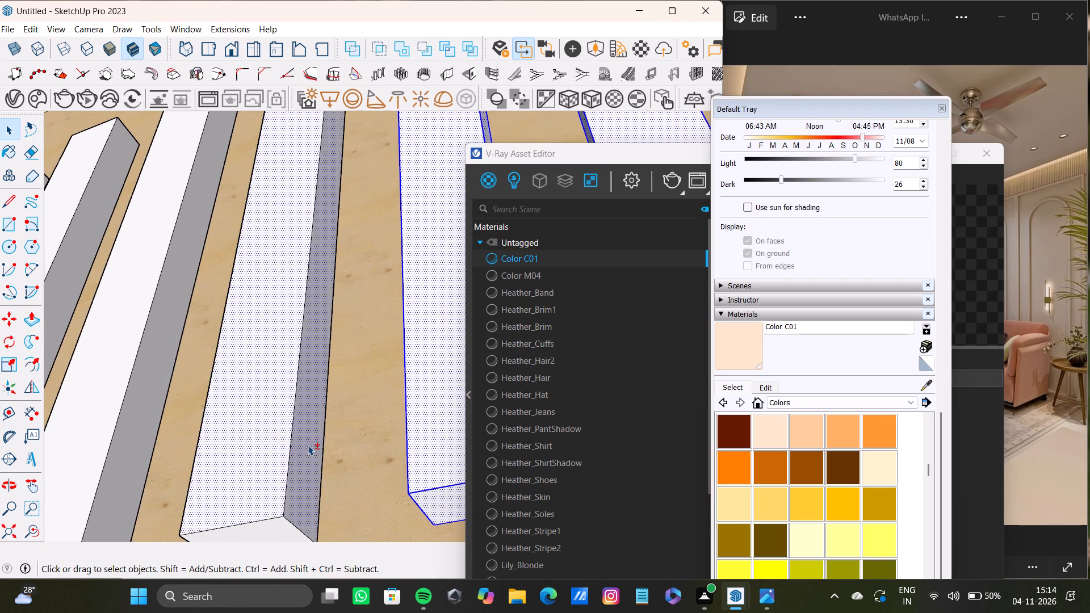
middle_click_drag(308, 454, 322, 364, "shift")
double_click(291, 430, "shift")
middle_click_drag(234, 400, 477, 467, "shift")
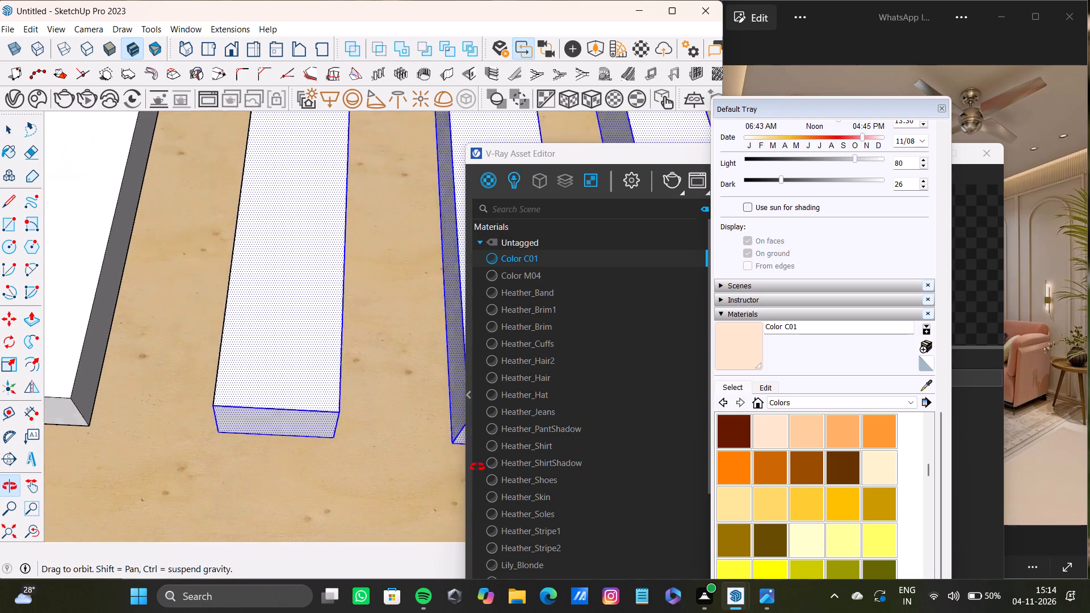
middle_click_drag(477, 467, 482, 463, "shift")
middle_click_drag(166, 385, 300, 438)
double_click(224, 364, "shift")
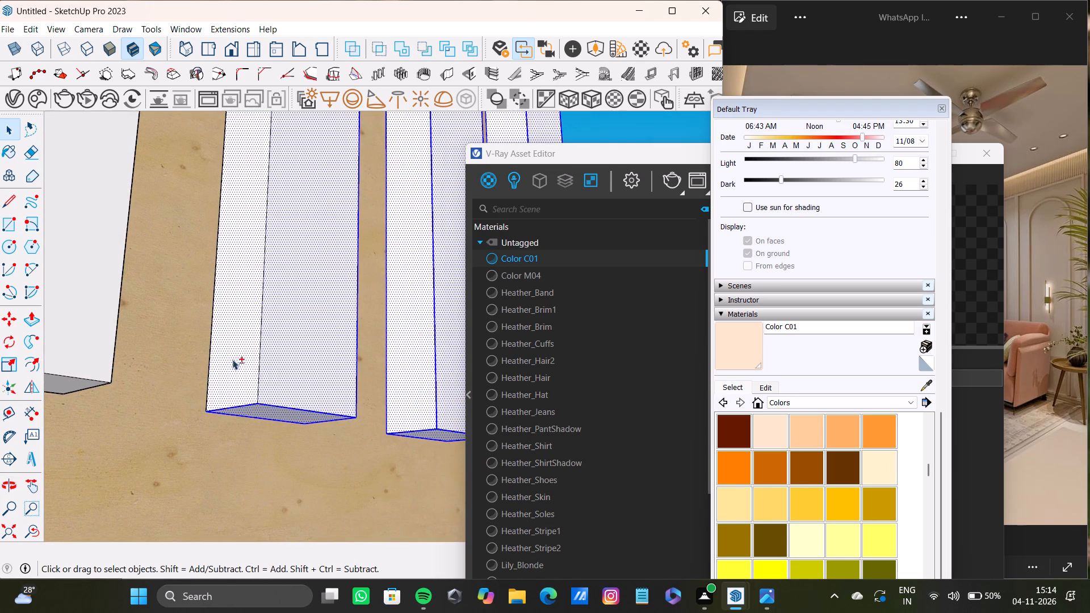
Extend the selection with the fourth slat's front, both side faces and bottom.
middle_click_drag(233, 357, 305, 480, "shift")
double_click(126, 407, "shift")
middle_click_drag(125, 395, 390, 427, "shift")
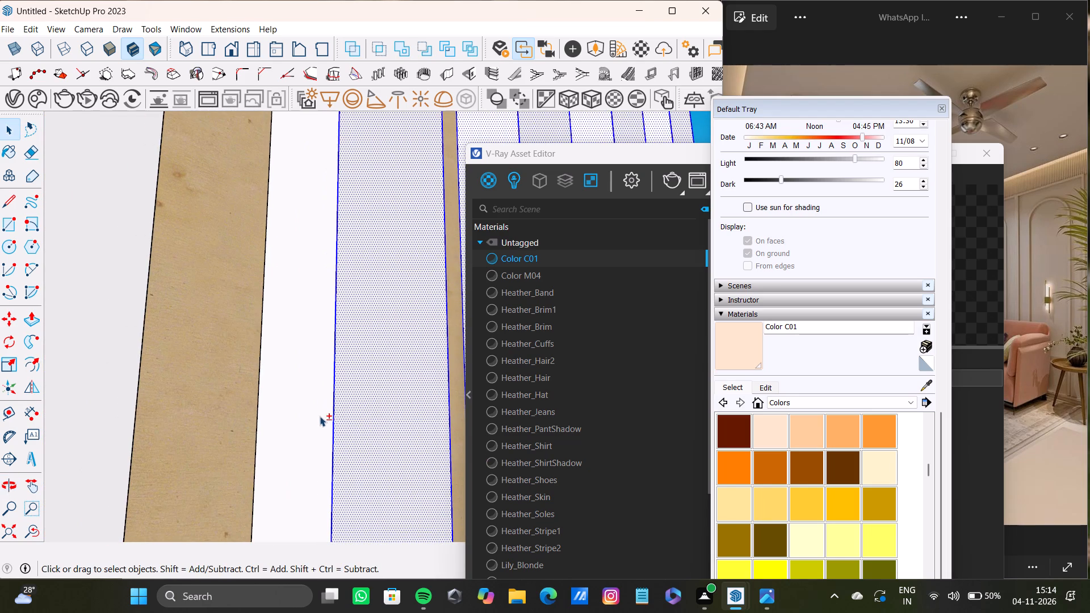
double_click(320, 416, "shift")
middle_click_drag(332, 415, 160, 416)
scroll(371, 422, "down", 7)
middle_click_drag(362, 422, 202, 397)
scroll(341, 394, "down", 4)
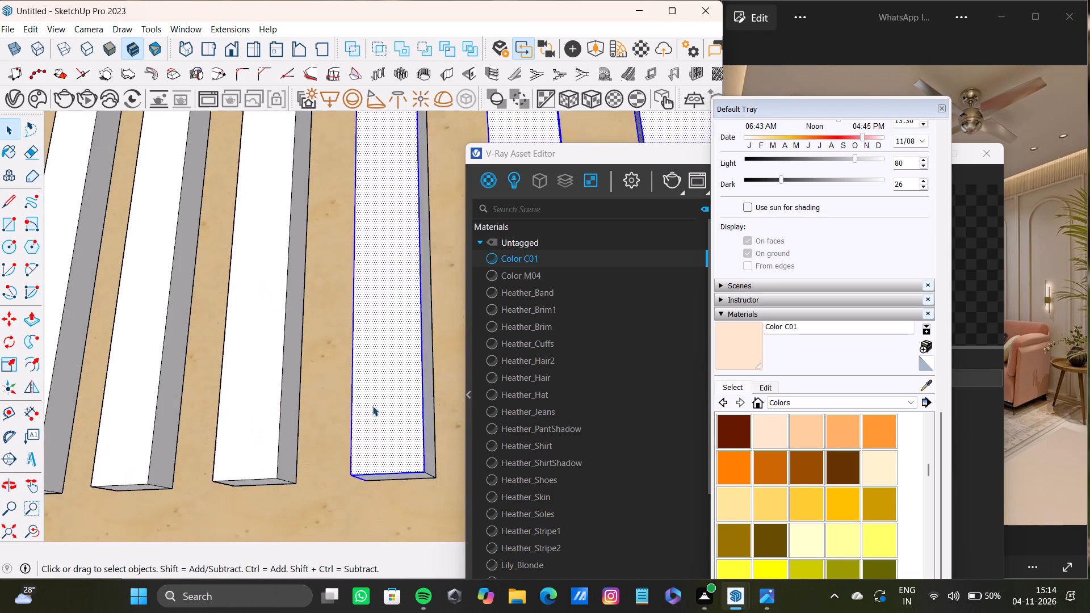
middle_click_drag(376, 405, 191, 368, "shift")
scroll(312, 385, "up", 4, "shift")
double_click(278, 384, "shift")
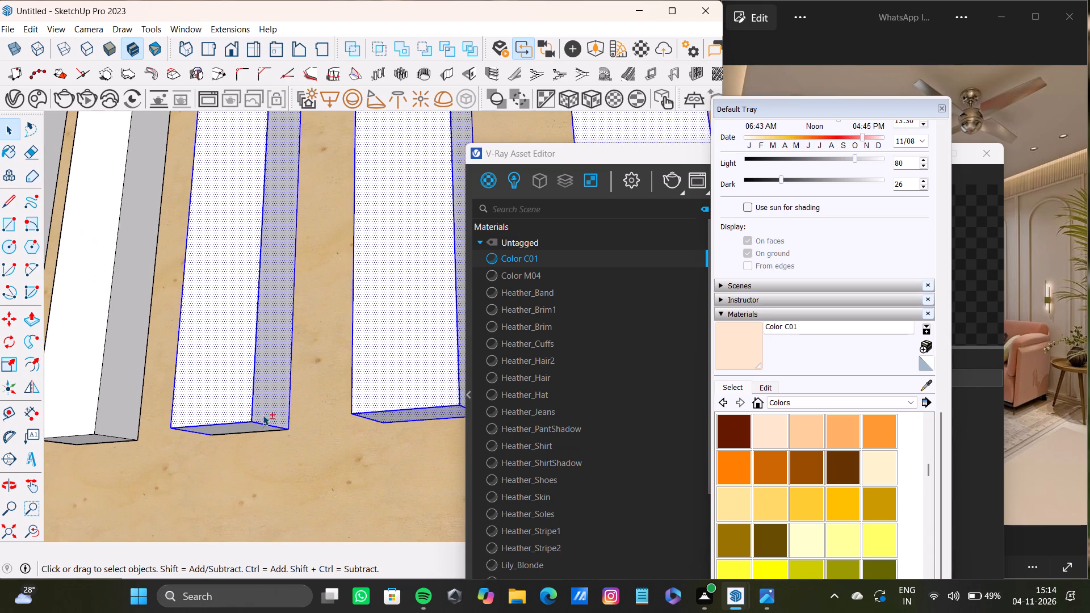
double_click(253, 425, "shift")
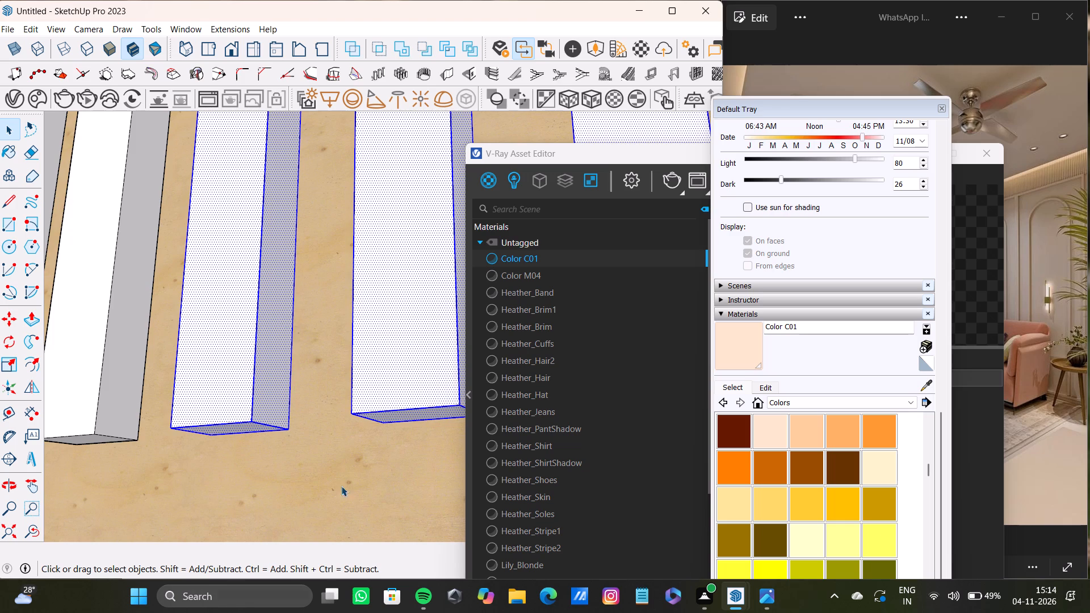
Add the fifth slat's front face, the side facing the room's open end and its bottom to the selection.
scroll(259, 389, "down", 7)
scroll(238, 405, "down", 19)
middle_click(154, 421)
scroll(159, 414, "up", 1)
middle_click_drag(160, 413, 305, 482)
scroll(278, 468, "up", 2, "shift")
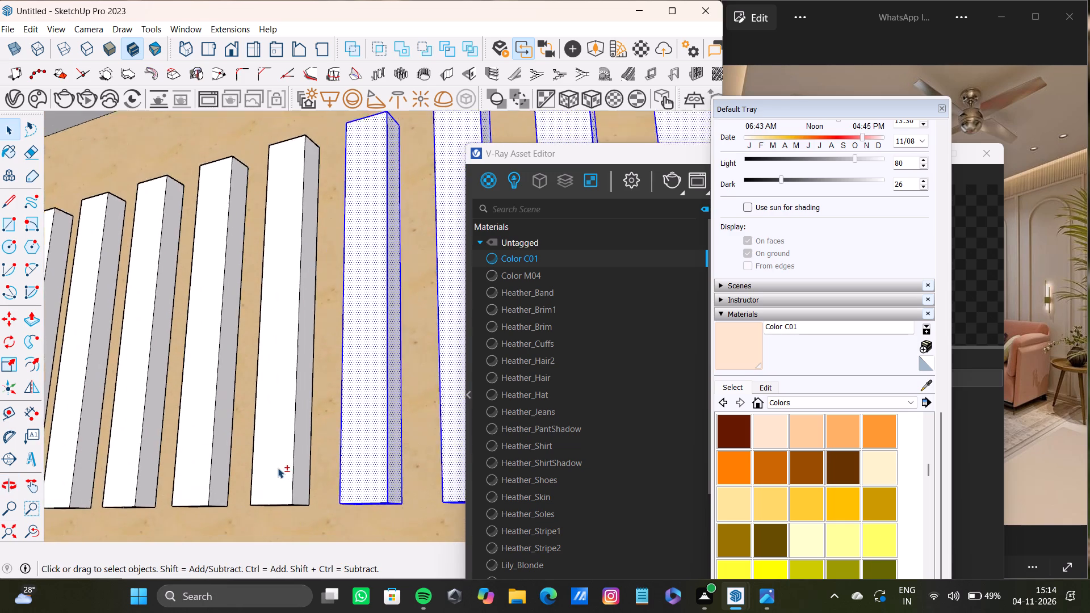
scroll(278, 468, "up", 4, "shift")
double_click(279, 468, "shift")
double_click(315, 485, "shift")
scroll(293, 515, "up", 2, "shift")
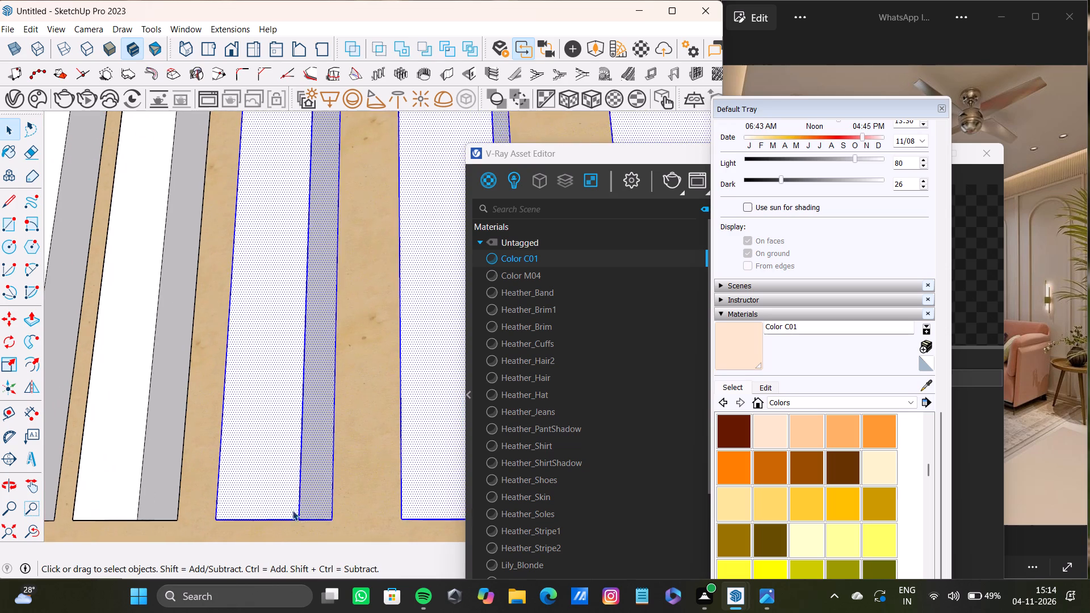
scroll(292, 510, "up", 3, "shift")
middle_click_drag(279, 492, 275, 372)
scroll(282, 483, "up", 3)
double_click(280, 532, "shift")
Add the fifth slat's other side face, plus the sixth slat's front, far side and bottom faces, to the selection.
scroll(266, 417, "down", 4, "shift")
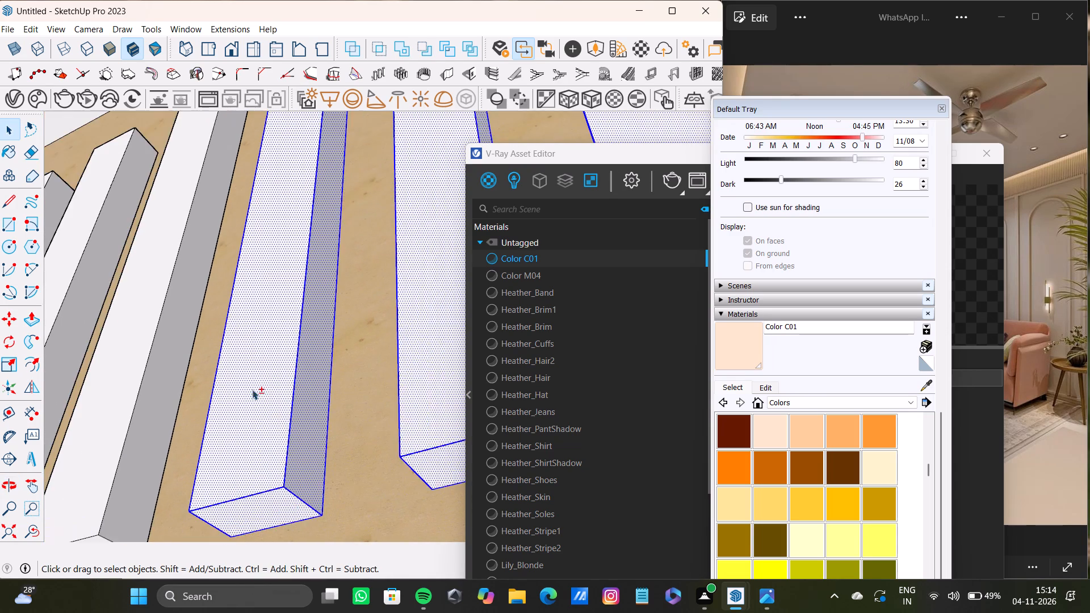
middle_click_drag(252, 385, 456, 483, "shift")
scroll(358, 461, "down", 3)
middle_click_drag(270, 421, 385, 425, "shift")
scroll(395, 452, "up", 4, "shift")
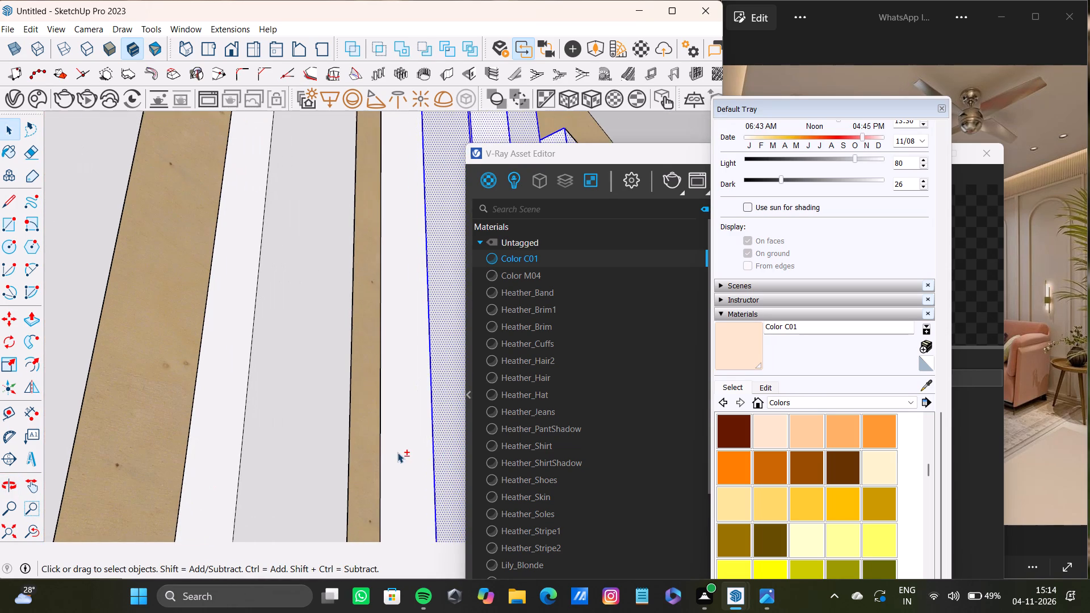
double_click(397, 452, "shift")
double_click(263, 437, "shift")
double_click(228, 437, "shift")
middle_click_drag(240, 427, 215, 278, "shift")
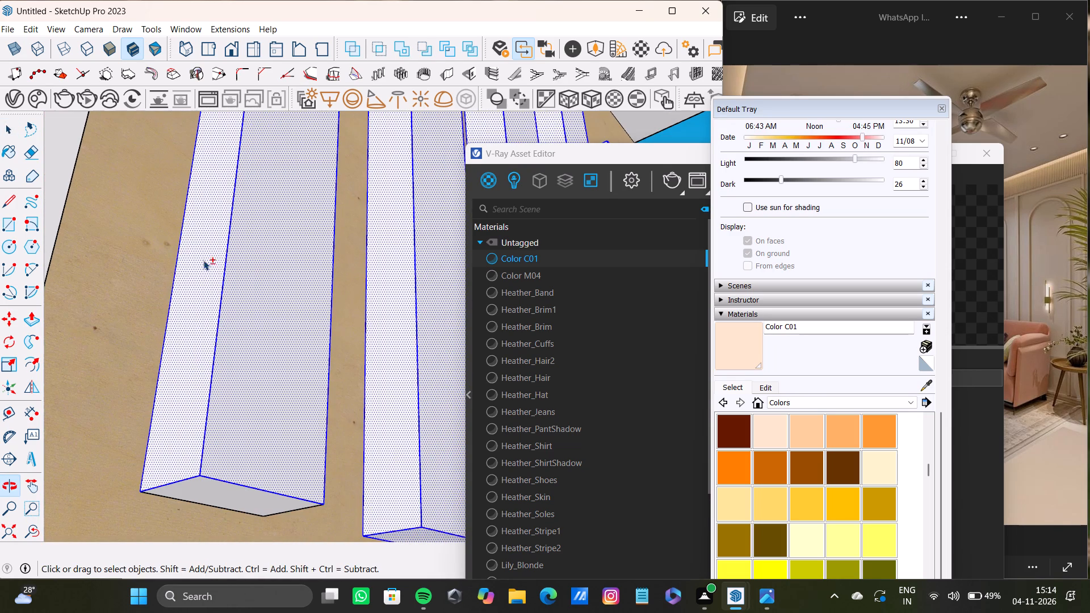
double_click(221, 489, "shift")
Bring the partly selected slat band back into view from the room's open side, close to the last selected slat.
middle_click_drag(310, 388, 211, 524, "shift")
scroll(212, 524, "down", 4, "shift")
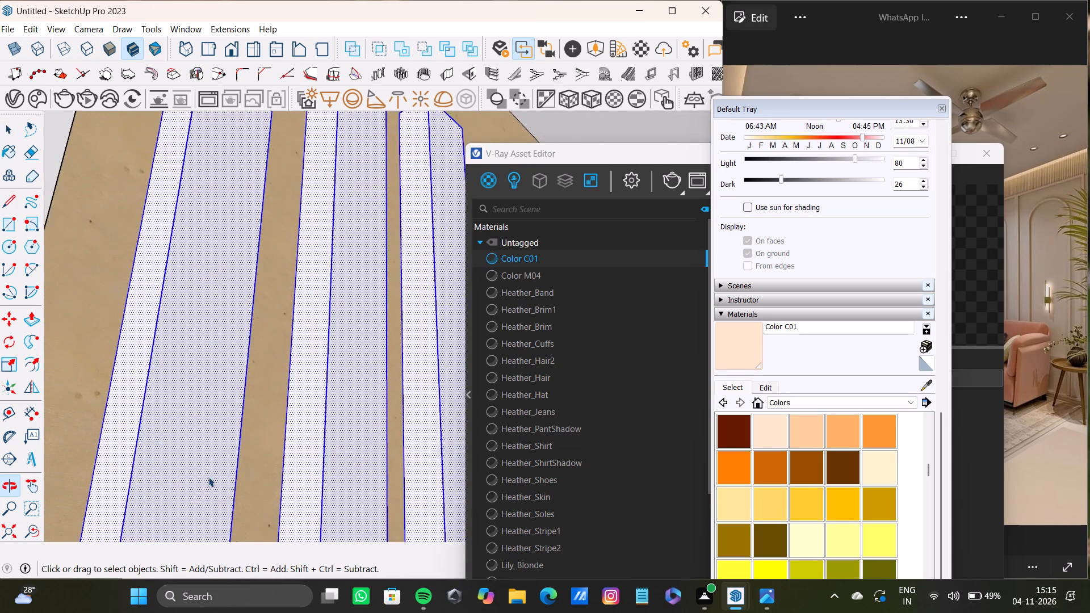
scroll(208, 477, "down", 4, "shift")
middle_click_drag(262, 380, 290, 512, "shift")
middle_click_drag(262, 321, 189, 571)
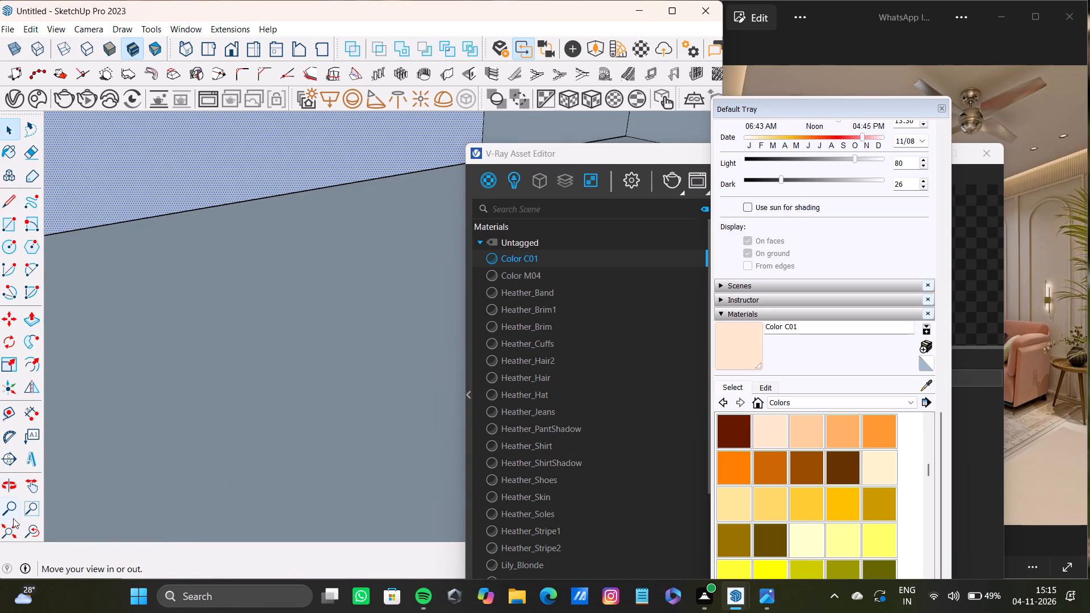
left_click_drag(24, 533, 16, 533)
left_click(12, 533)
scroll(135, 302, "up", 8)
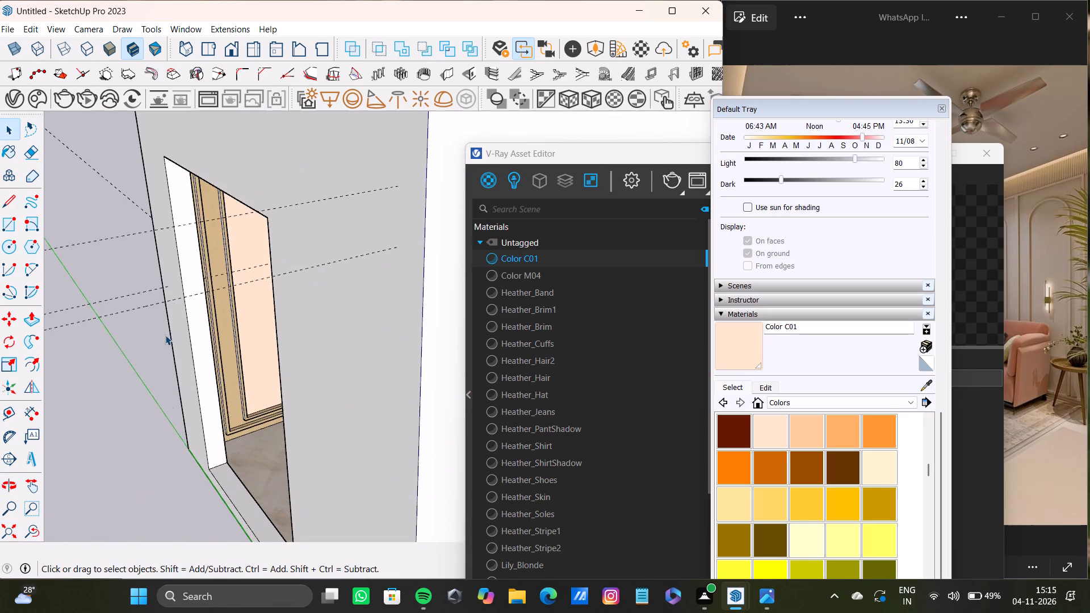
middle_click_drag(171, 327, 45, 300)
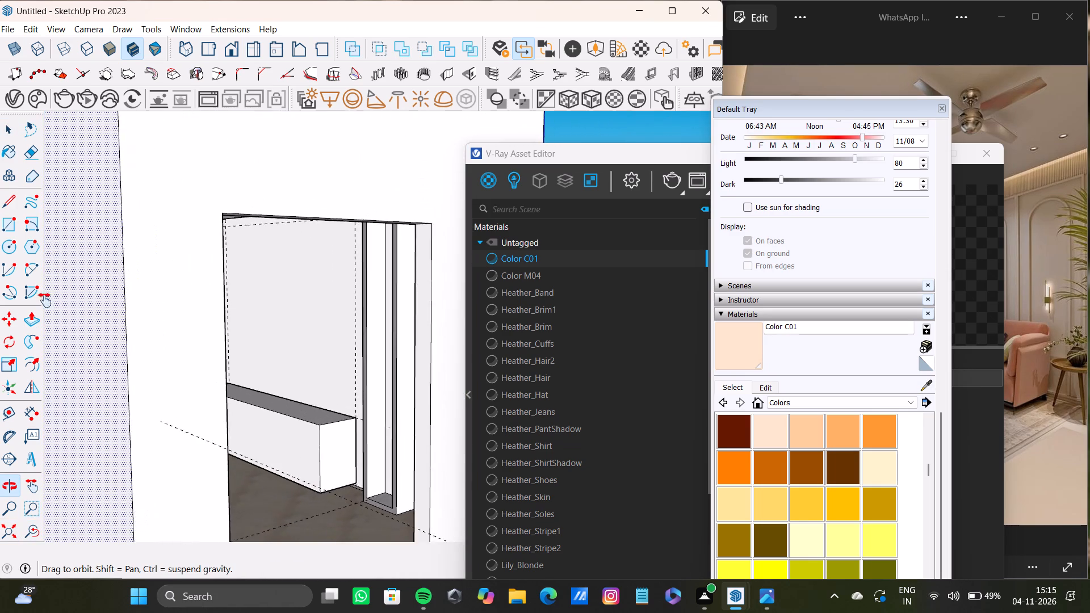
middle_click_drag(45, 300, 0, 255)
scroll(274, 236, "down", 10)
middle_click_drag(251, 272, 145, 278)
middle_click_drag(283, 240, 115, 267)
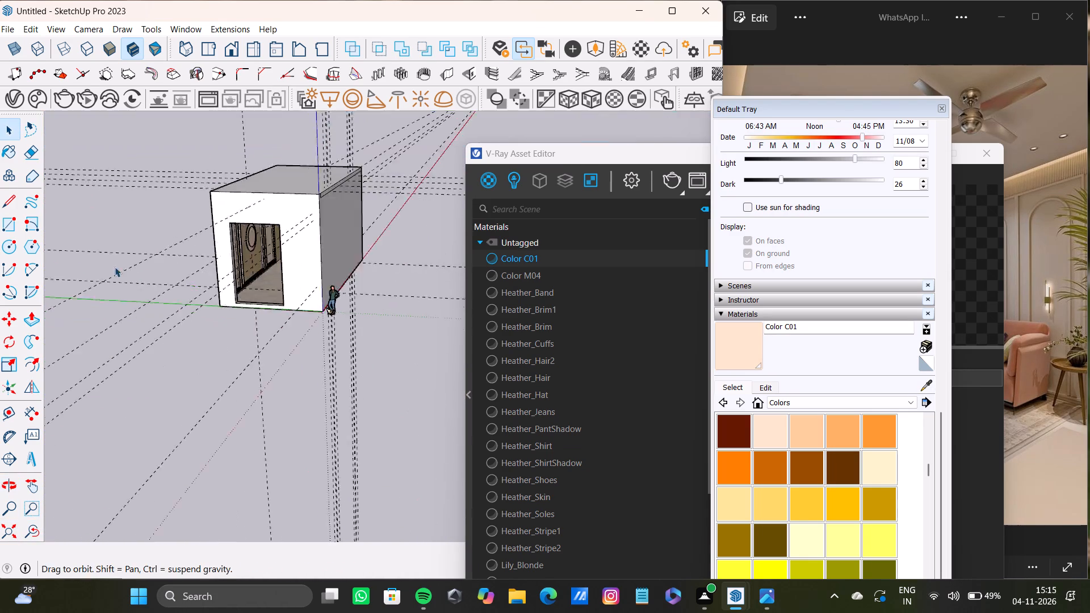
middle_click_drag(115, 267, 114, 272)
middle_click_drag(204, 247, 54, 287)
middle_click_drag(250, 265, 96, 288)
middle_click_drag(357, 268, 141, 274)
middle_click_drag(315, 280, 161, 299)
middle_click_drag(320, 287, 56, 338)
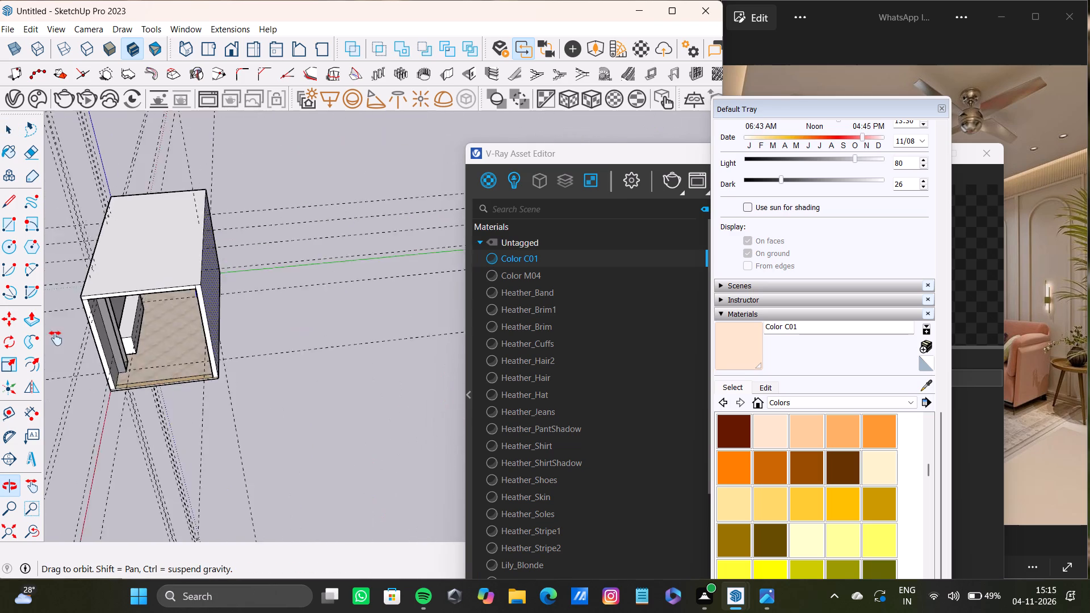
middle_click_drag(56, 338, 228, 202)
scroll(228, 282, "up", 7)
middle_click_drag(236, 265, 257, 282, "shift")
scroll(257, 281, "up", 6)
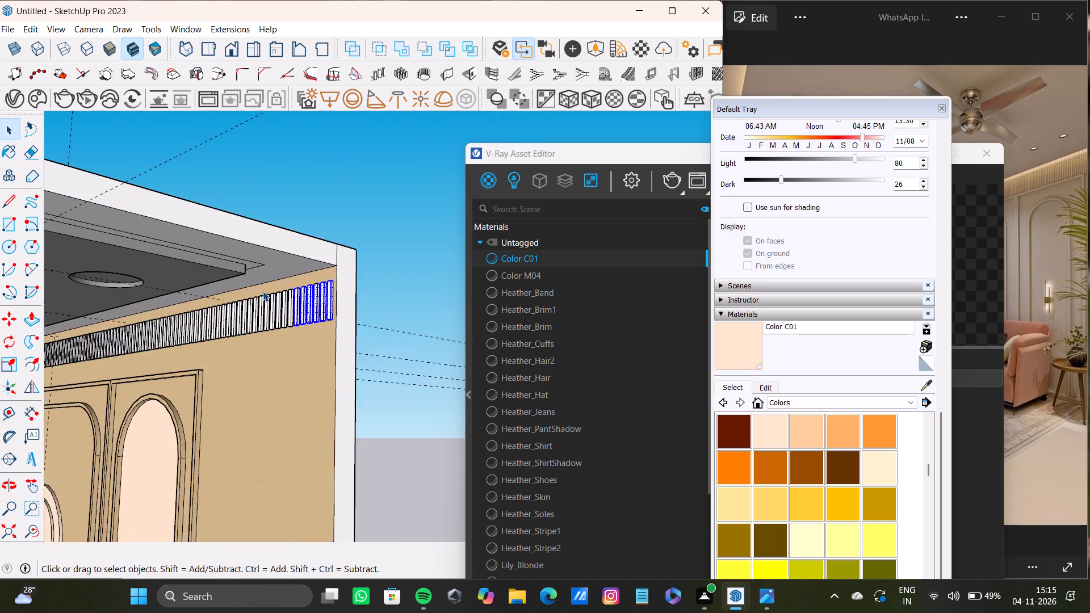
scroll(263, 291, "up", 11)
scroll(317, 304, "up", 12, "shift")
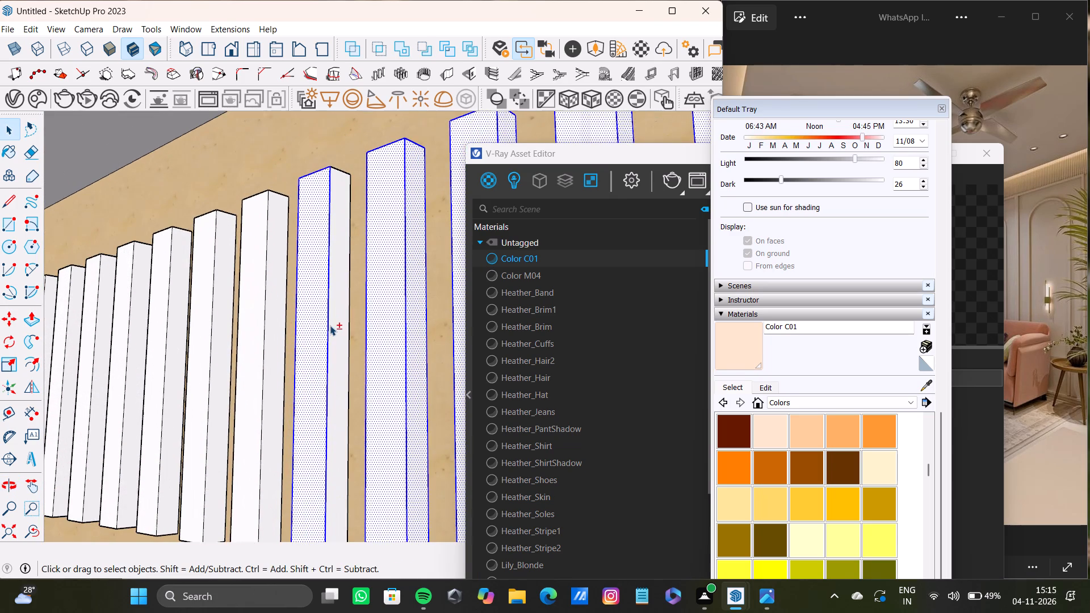
Add the sixth slat's remaining side face and the visible front and side faces of the next two slats to the selection.
double_click(334, 333, "shift")
scroll(364, 339, "down", 4, "shift")
double_click(346, 342, "shift")
scroll(354, 342, "down", 4, "shift")
middle_click_drag(354, 342, 309, 342, "shift")
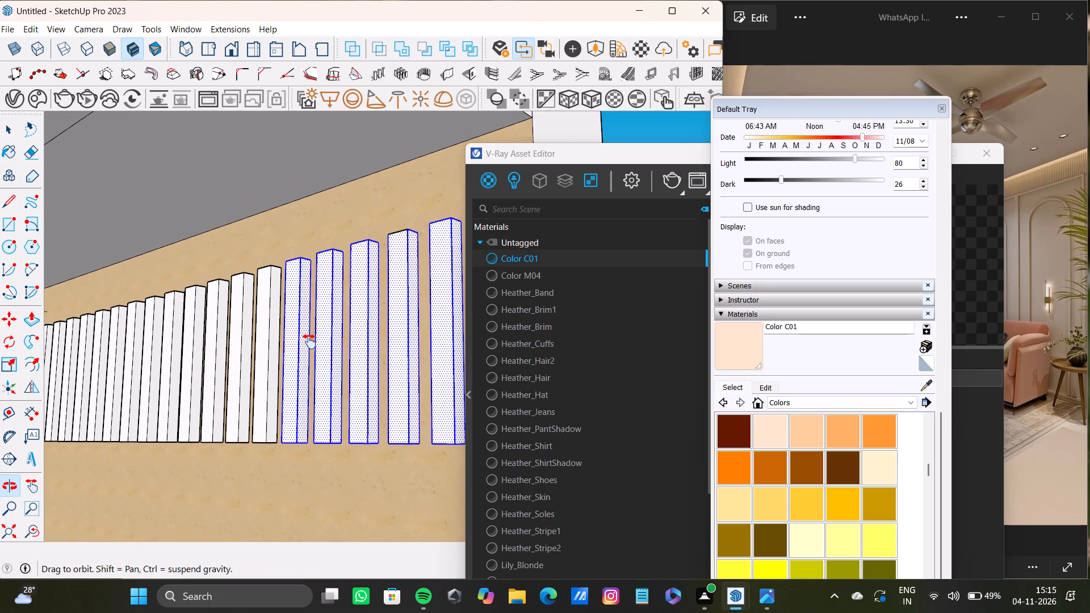
middle_click_drag(309, 342, 324, 346, "shift")
scroll(278, 355, "up", 4, "shift")
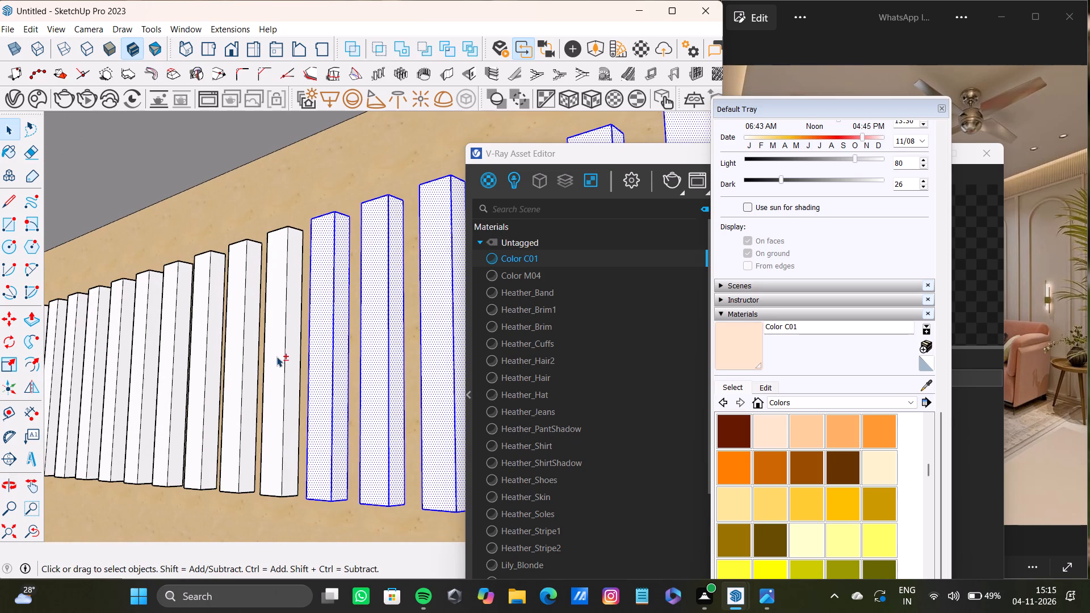
double_click(276, 357, "shift")
double_click(291, 367, "shift")
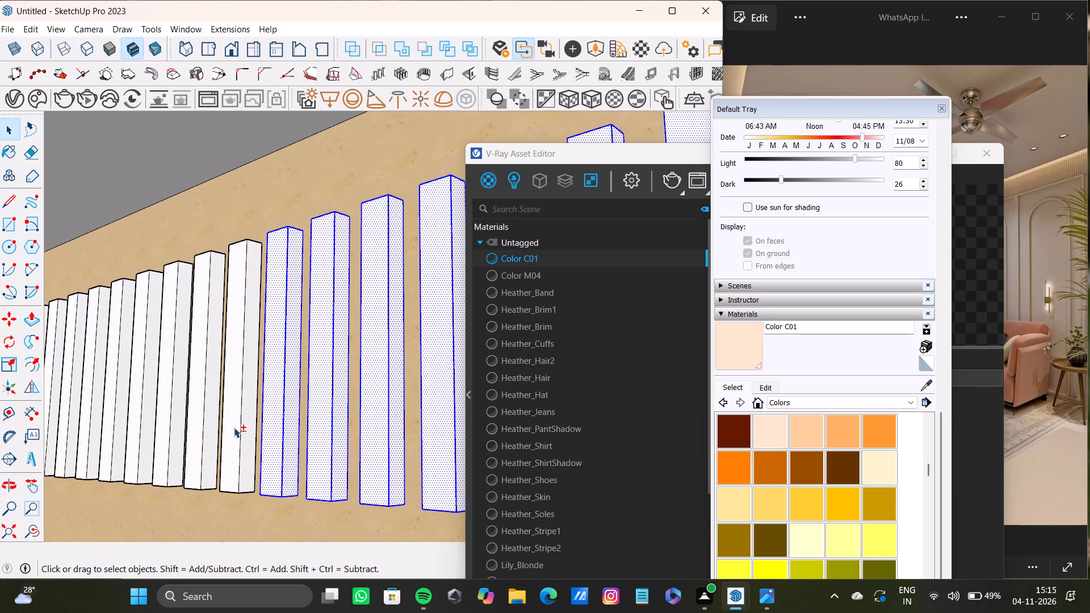
double_click(233, 426, "shift")
left_click(246, 425, "shift")
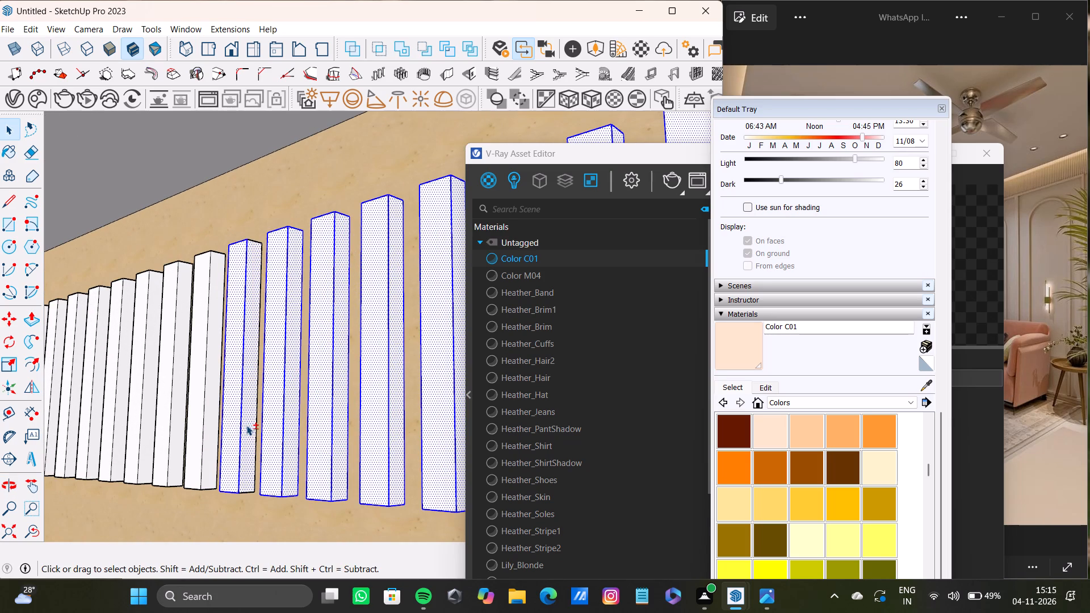
Add the front and visible side faces of the next two unselected slats in the band to the selection.
double_click(200, 433, "shift")
double_click(207, 437, "shift")
double_click(163, 435, "shift")
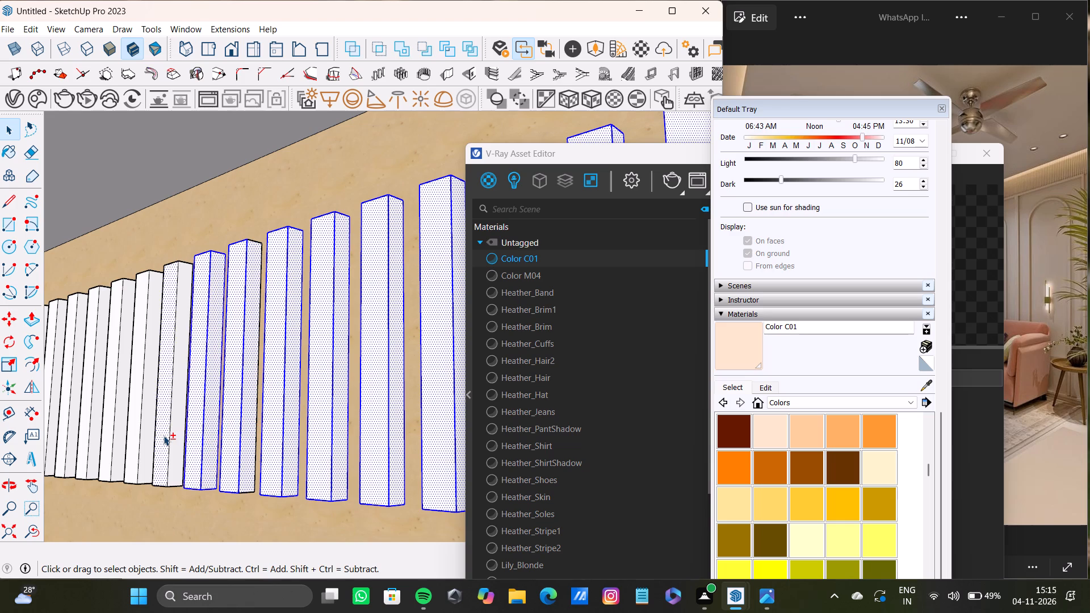
double_click(173, 439, "shift")
middle_click_drag(177, 436, 296, 442, "shift")
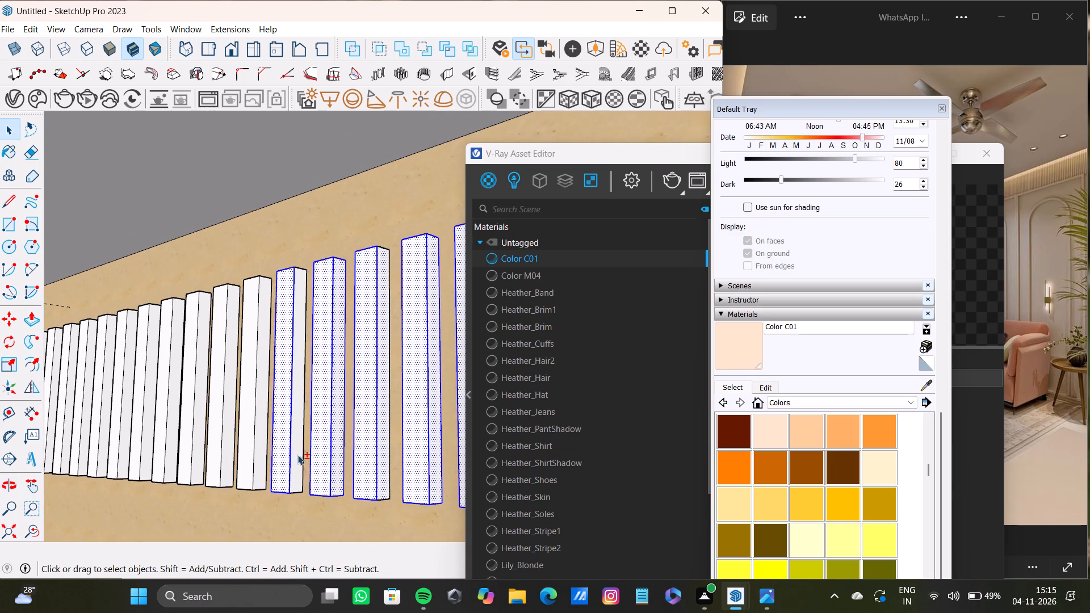
double_click(295, 458, "shift")
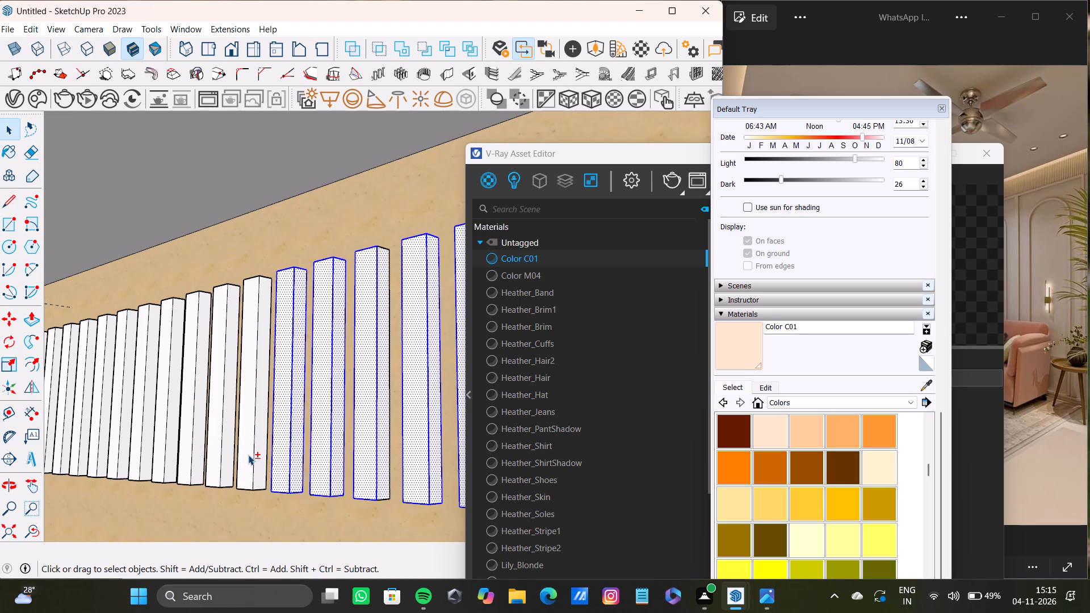
Add the next two slats' front and side faces, plus the front face of the slat after them, to the selection.
double_click(248, 455, "shift")
double_click(261, 463, "shift")
double_click(211, 469, "shift")
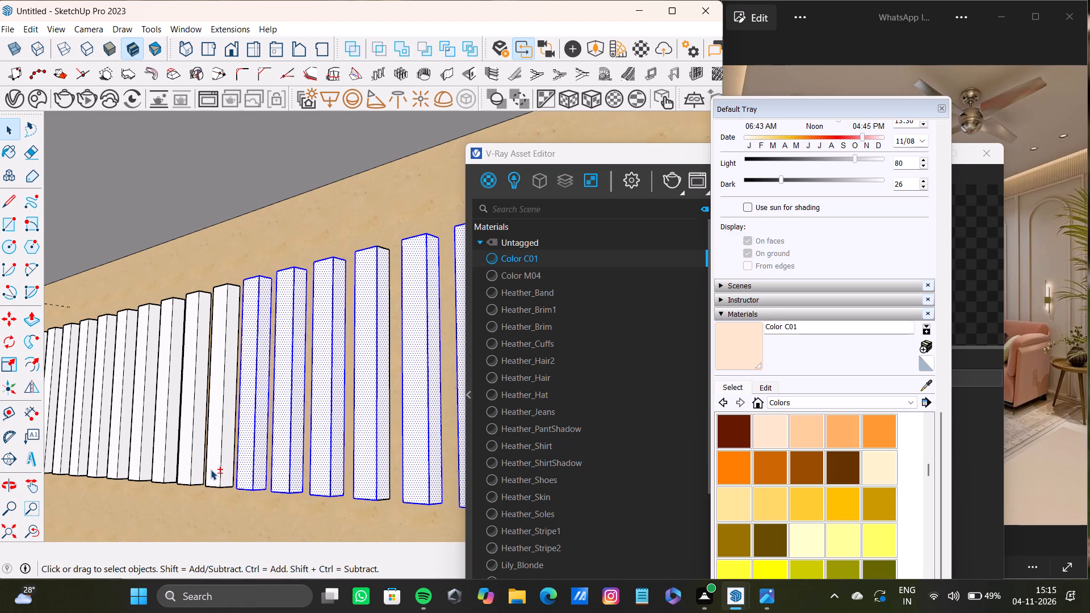
double_click(228, 475, "shift")
double_click(190, 464, "shift")
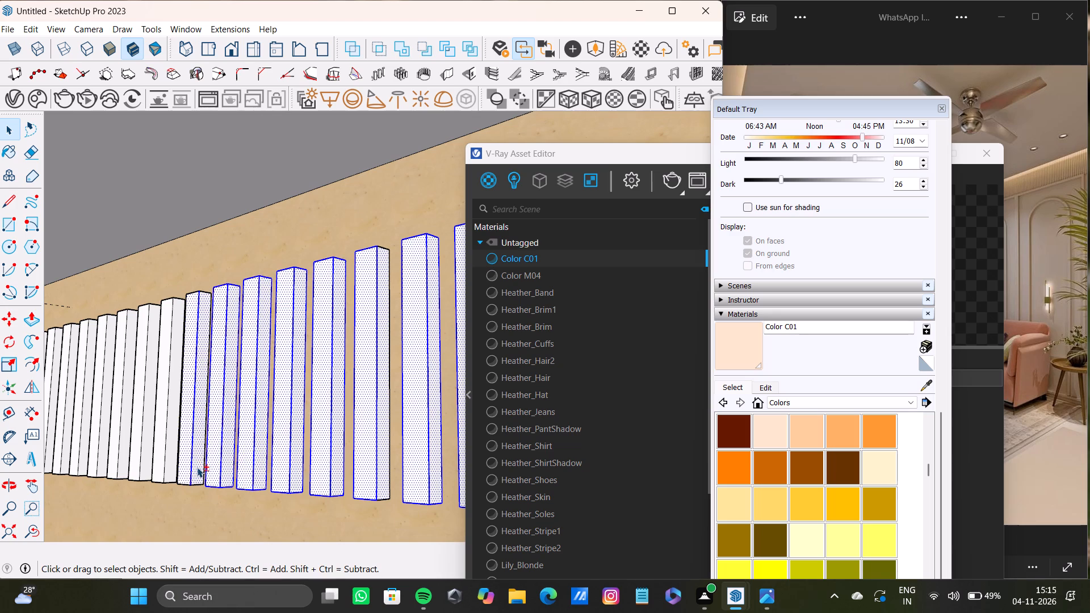
Extend the selection along the band with the front and visible side faces of the next four unselected slats.
middle_click_drag(202, 418, 385, 448, "shift")
scroll(342, 456, "up", 3, "shift")
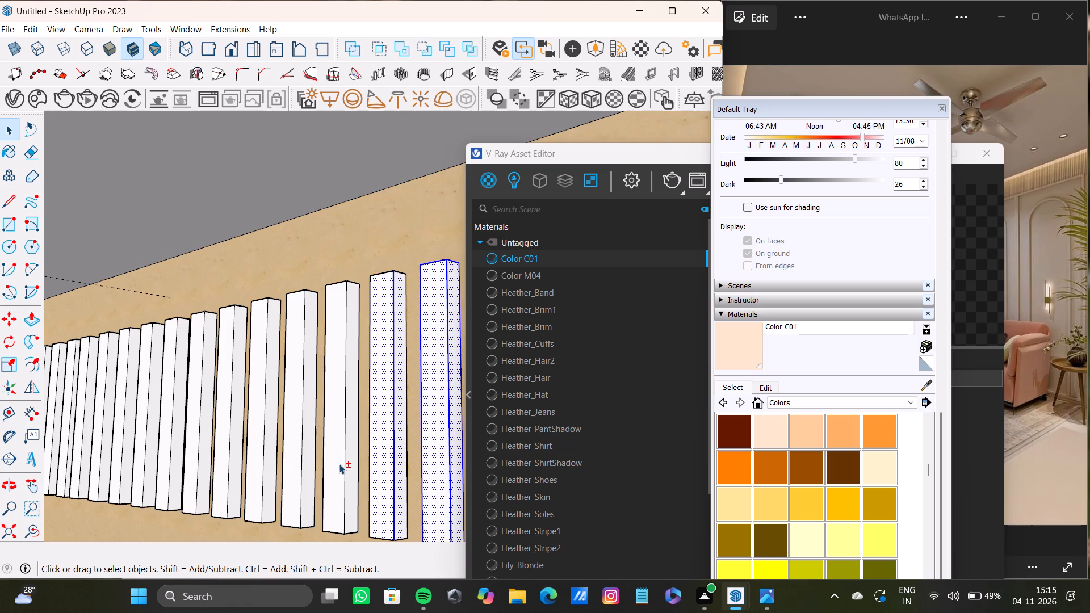
double_click(341, 472, "shift")
double_click(354, 471, "shift")
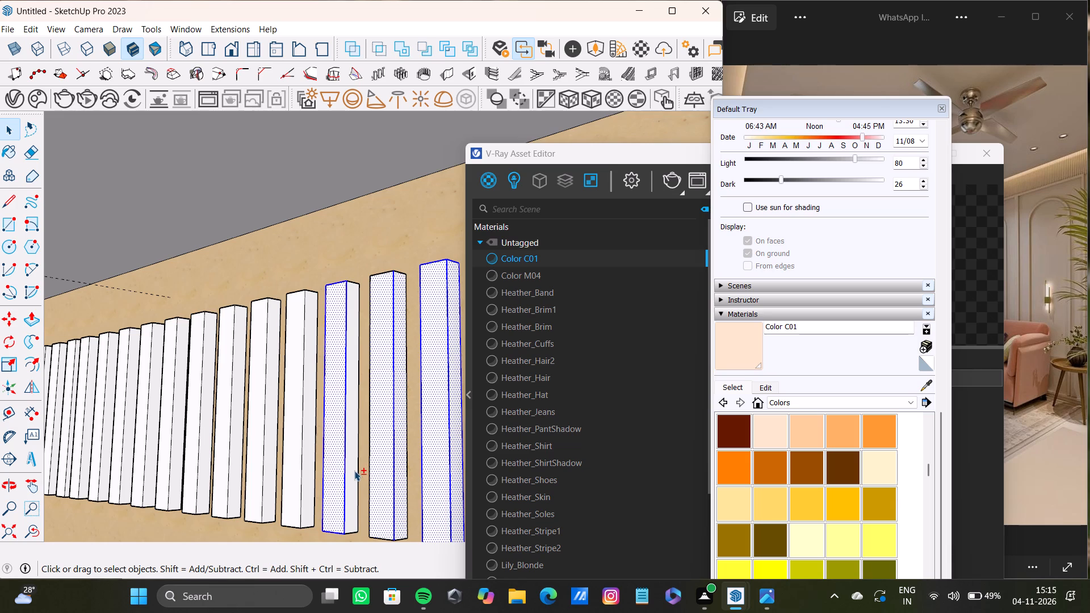
double_click(295, 471, "shift")
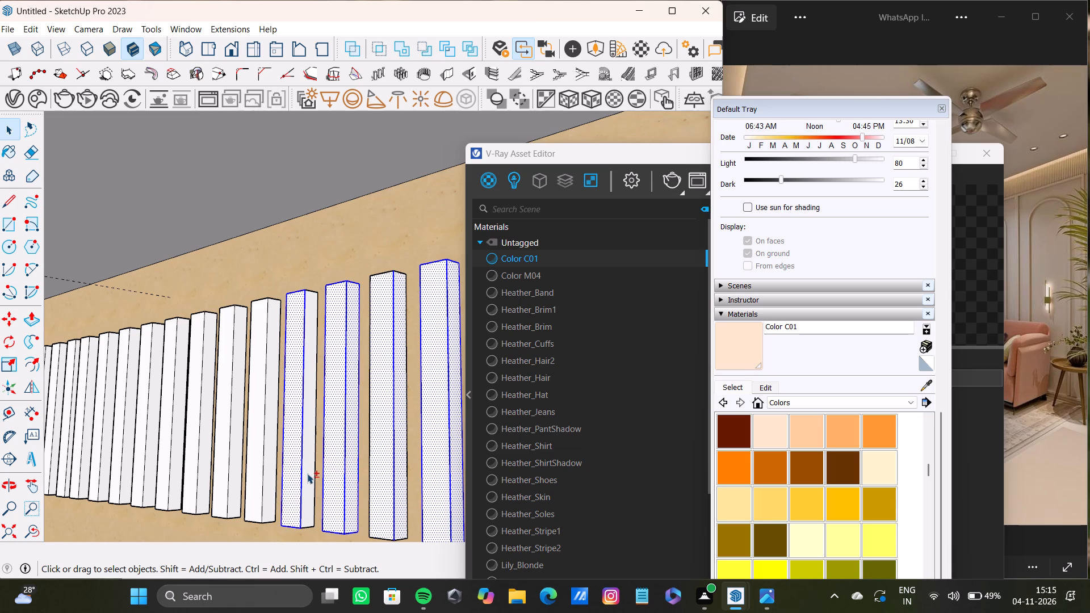
double_click(307, 473, "shift")
double_click(258, 480, "shift")
double_click(266, 481, "shift")
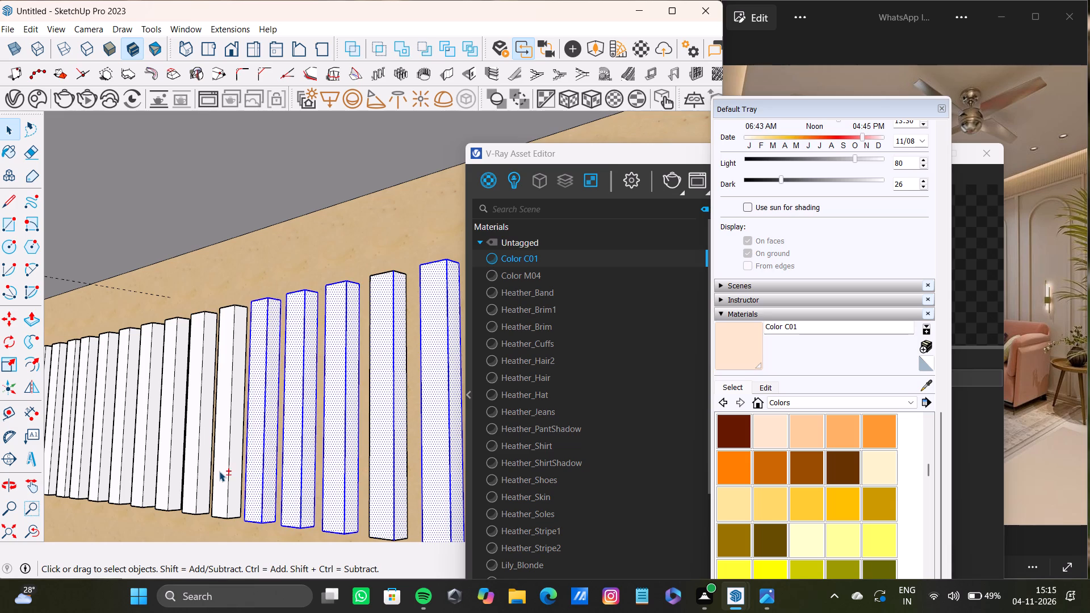
double_click(219, 473, "shift")
double_click(239, 476, "shift")
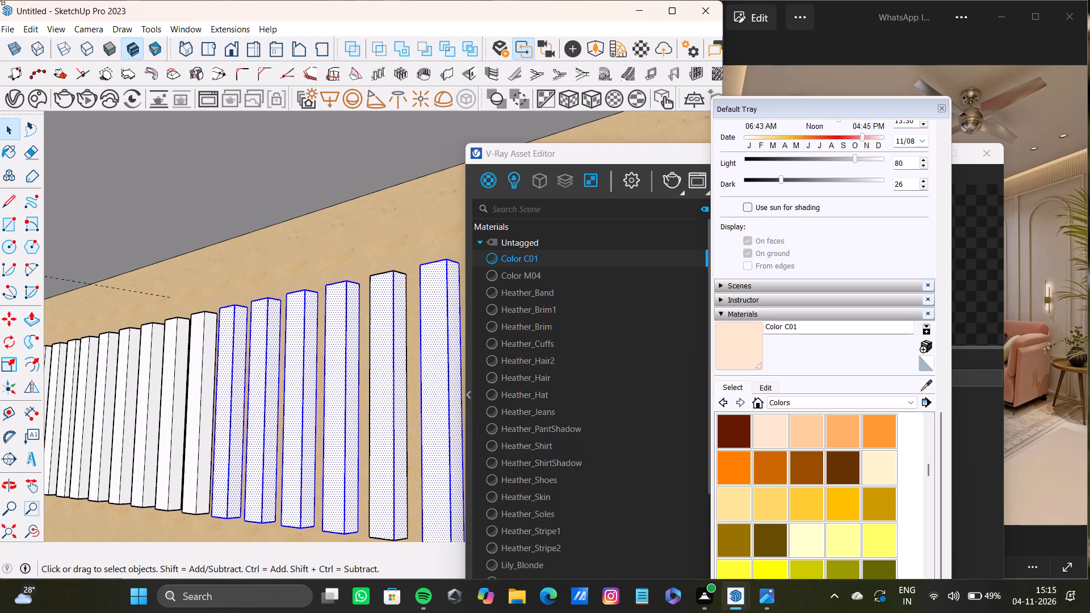
Add the front and visible side faces of the following two slats to the selection.
scroll(187, 490, "up", 5, "shift")
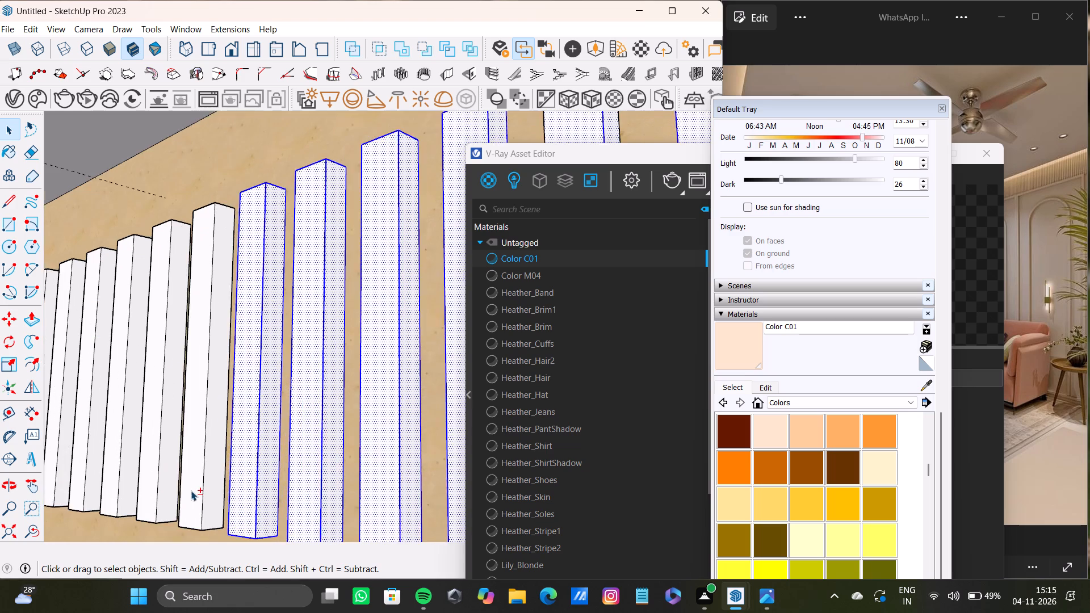
scroll(191, 490, "up", 2, "shift")
double_click(196, 492, "shift")
double_click(215, 496, "shift")
double_click(146, 486, "shift")
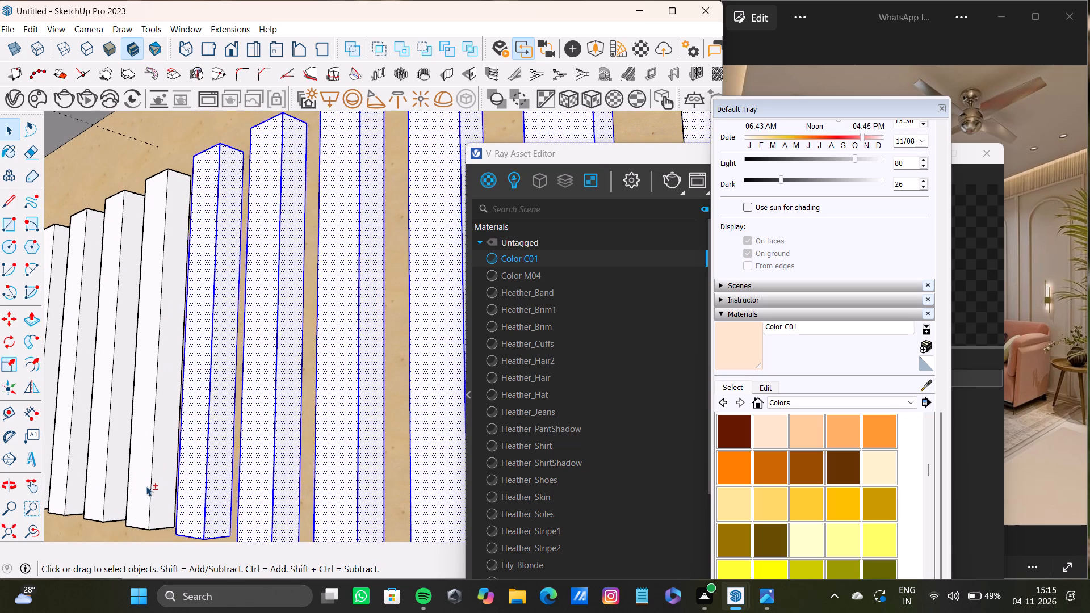
double_click(161, 489, "shift")
Add the front and visible side faces of the next three slats beyond the last selected one to the selection.
middle_click_drag(139, 475, 181, 476, "shift")
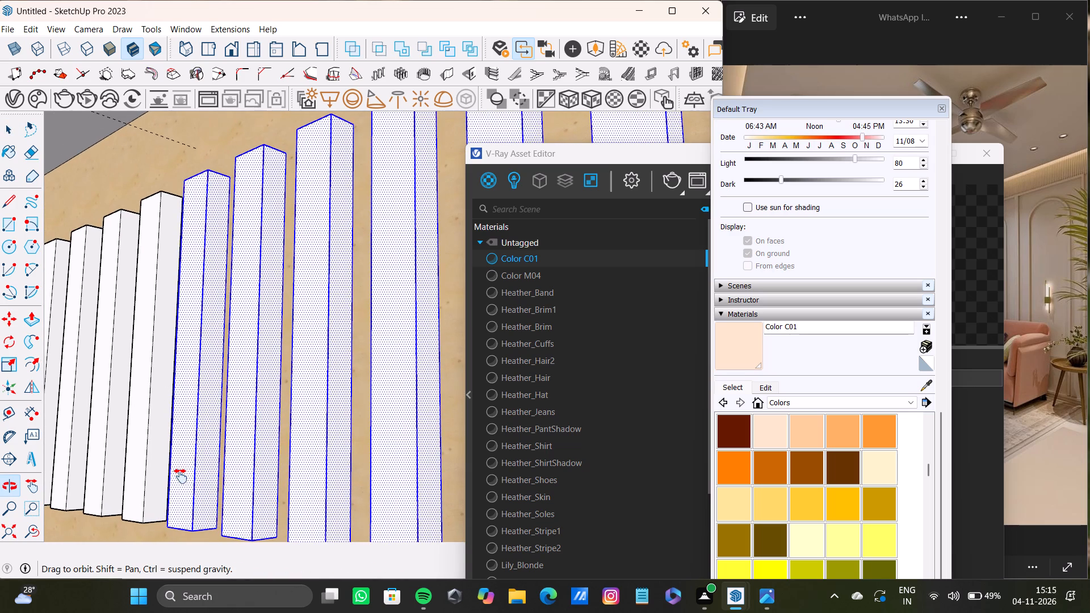
middle_click_drag(181, 476, 182, 476, "shift")
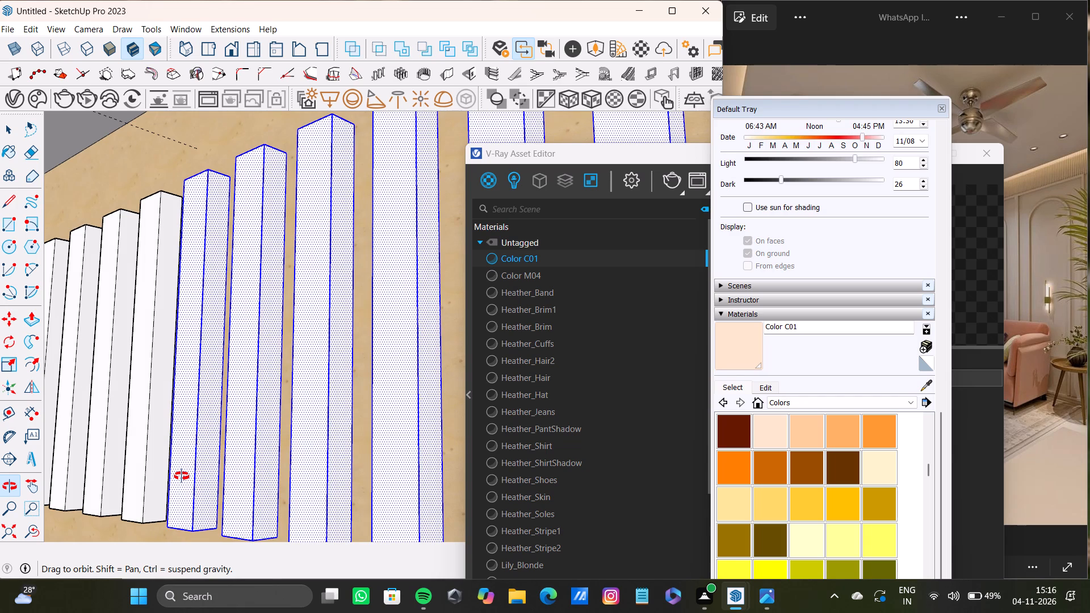
middle_click_drag(182, 476, 246, 482, "shift")
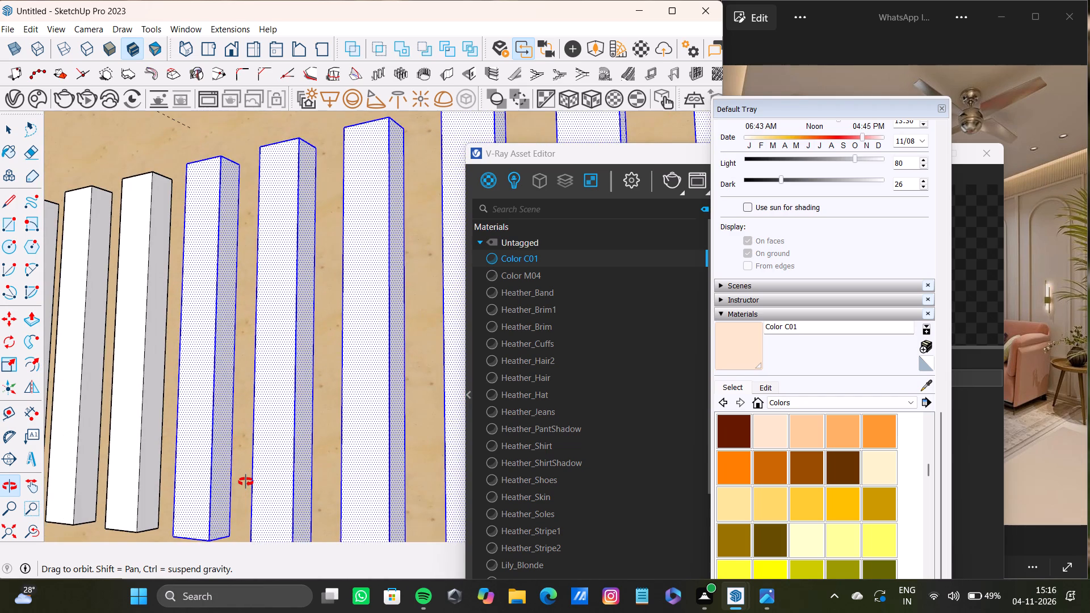
middle_click_drag(246, 482, 435, 444, "shift")
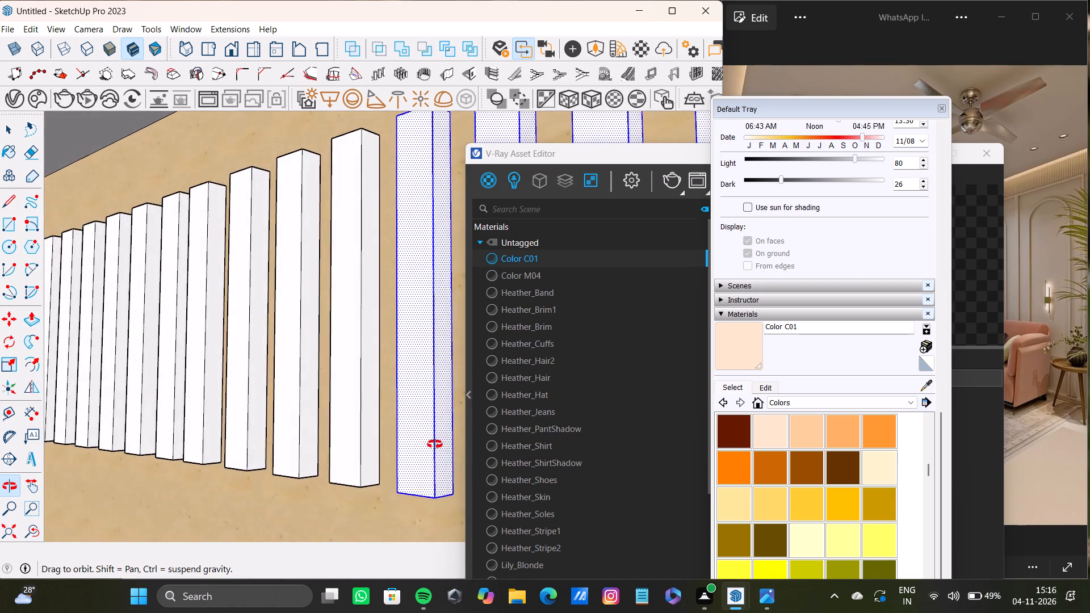
middle_click_drag(435, 444, 417, 429, "shift")
scroll(291, 433, "up", 7, "shift")
double_click(362, 452, "shift")
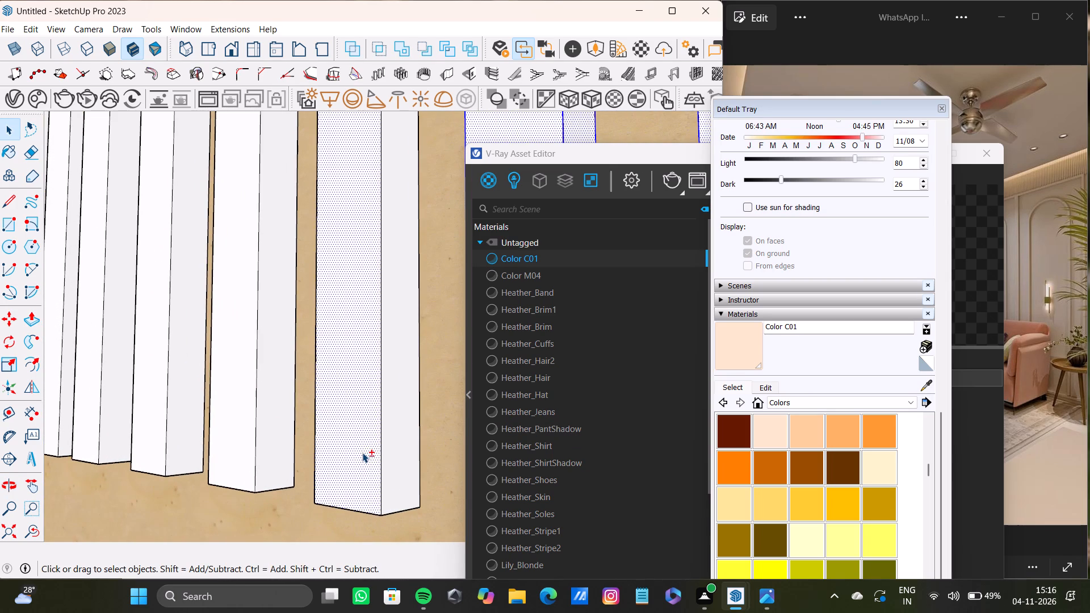
double_click(394, 450, "shift")
double_click(231, 433, "shift")
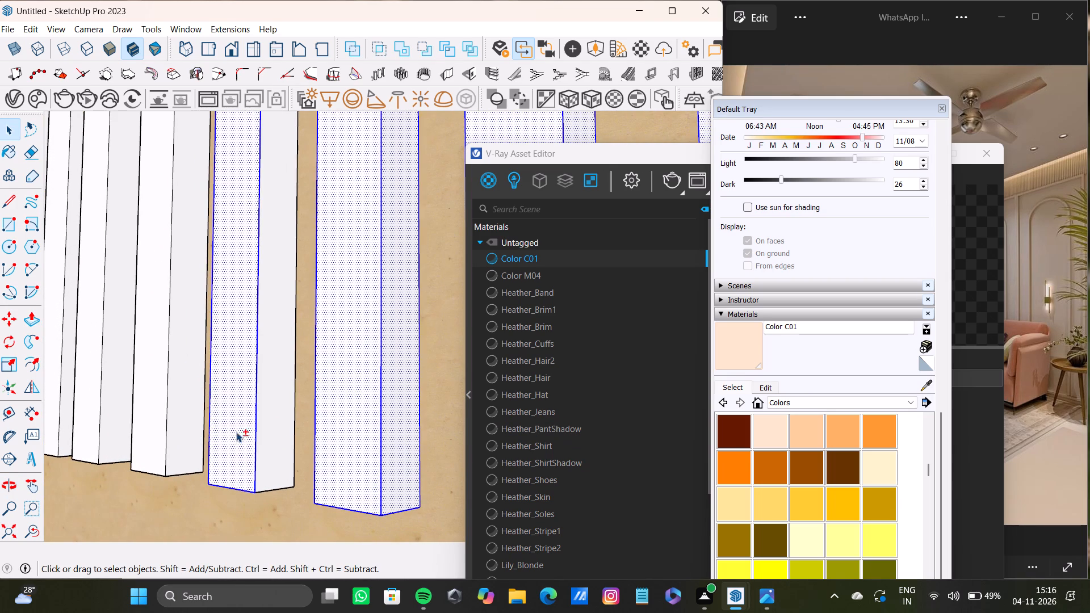
double_click(272, 443, "shift")
double_click(140, 412, "shift")
double_click(186, 427, "shift")
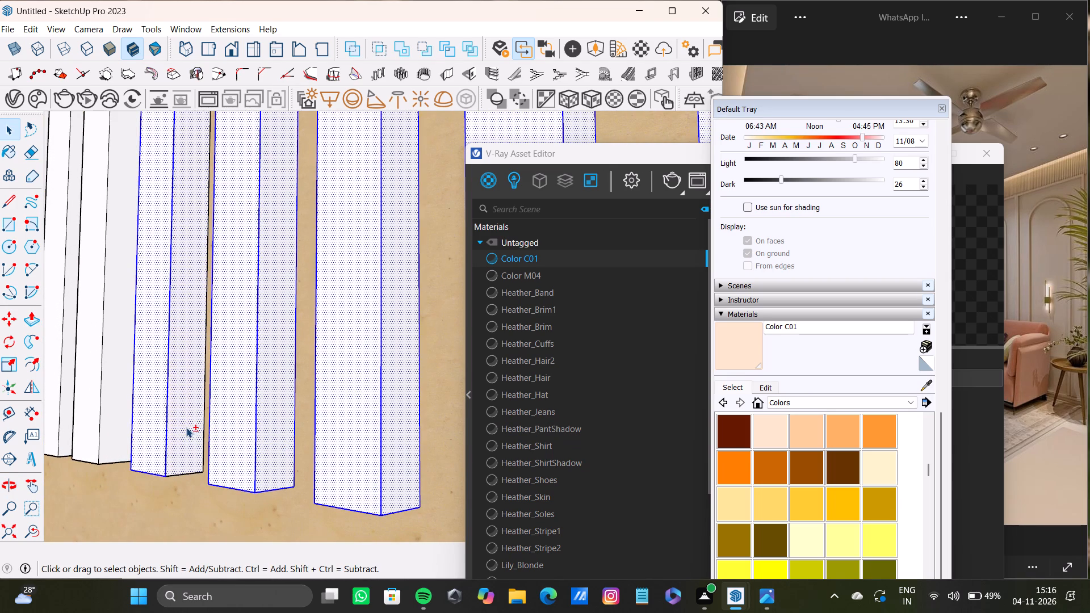
Continue the selection along the band with the next three slats' front and visible side faces.
middle_click_drag(178, 428, 223, 443, "shift")
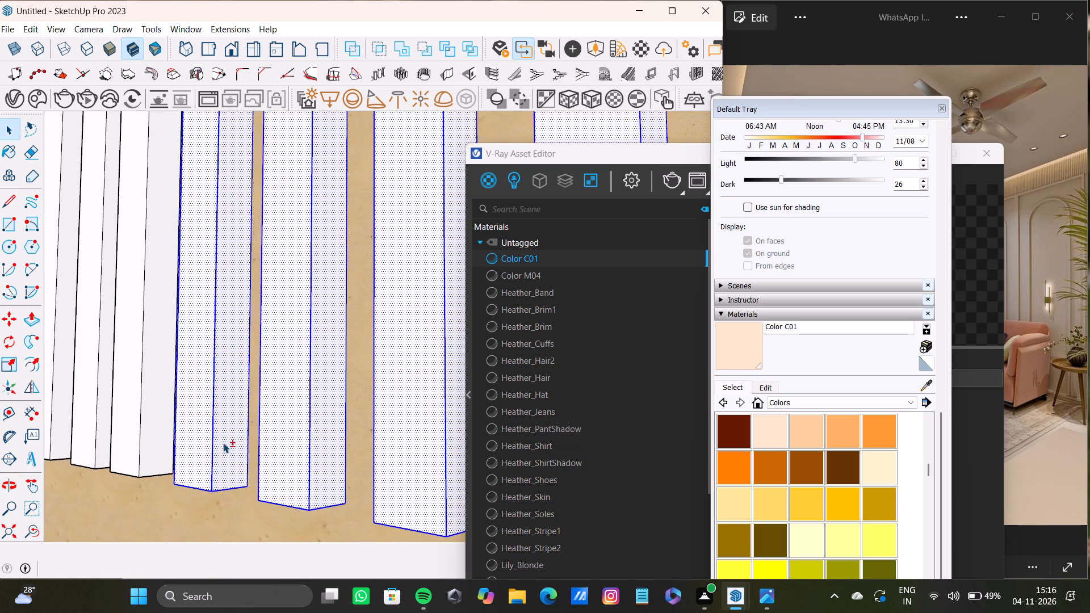
double_click(129, 423, "shift")
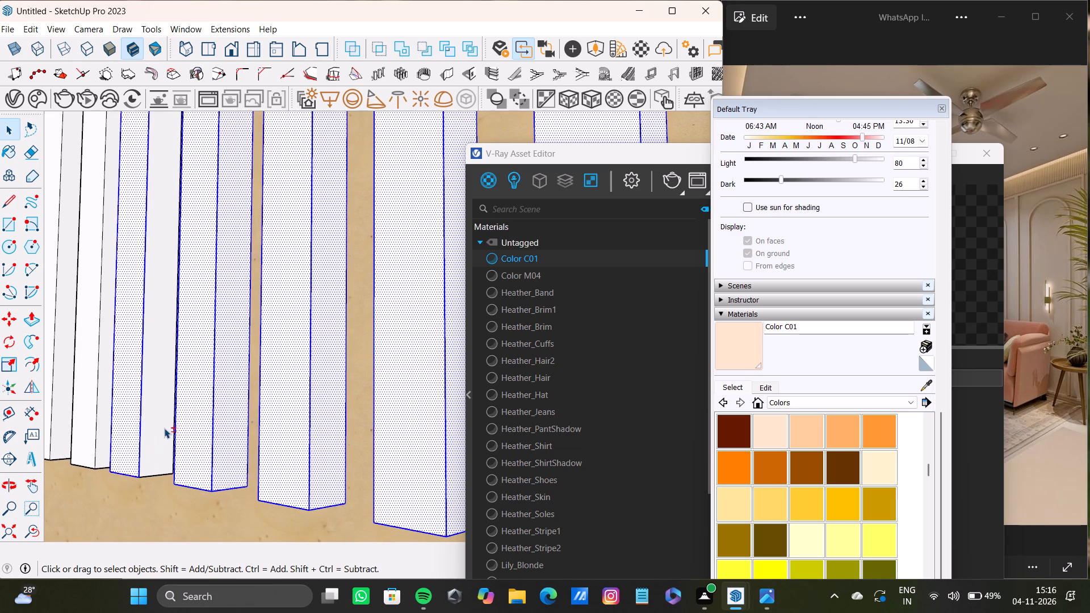
double_click(163, 427, "shift")
middle_click_drag(137, 395, 305, 403, "shift")
double_click(246, 413, "shift")
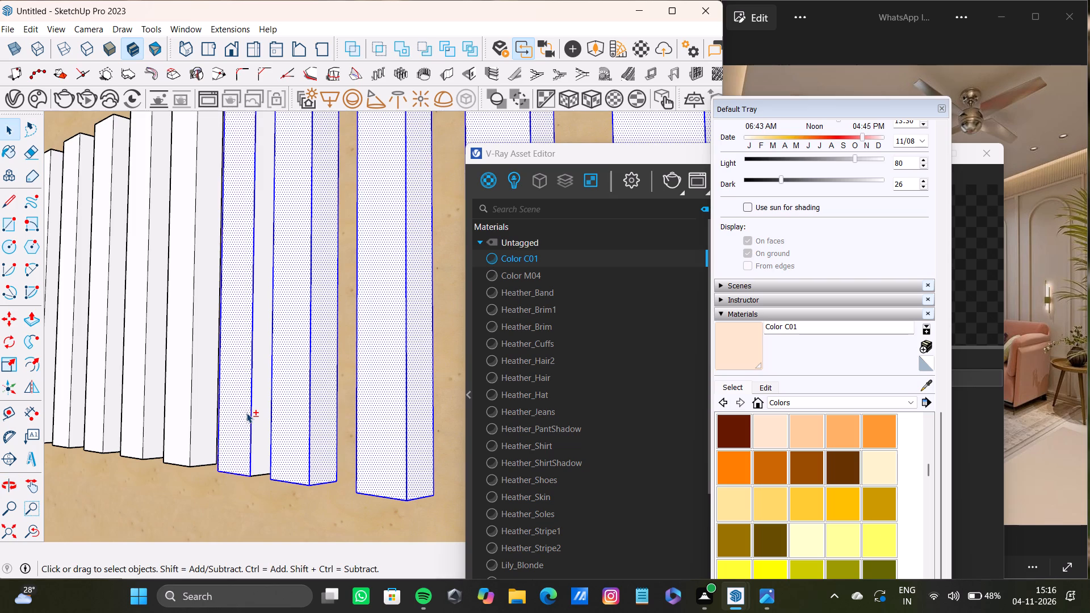
double_click(258, 418, "shift")
double_click(179, 418, "shift")
double_click(200, 422, "shift")
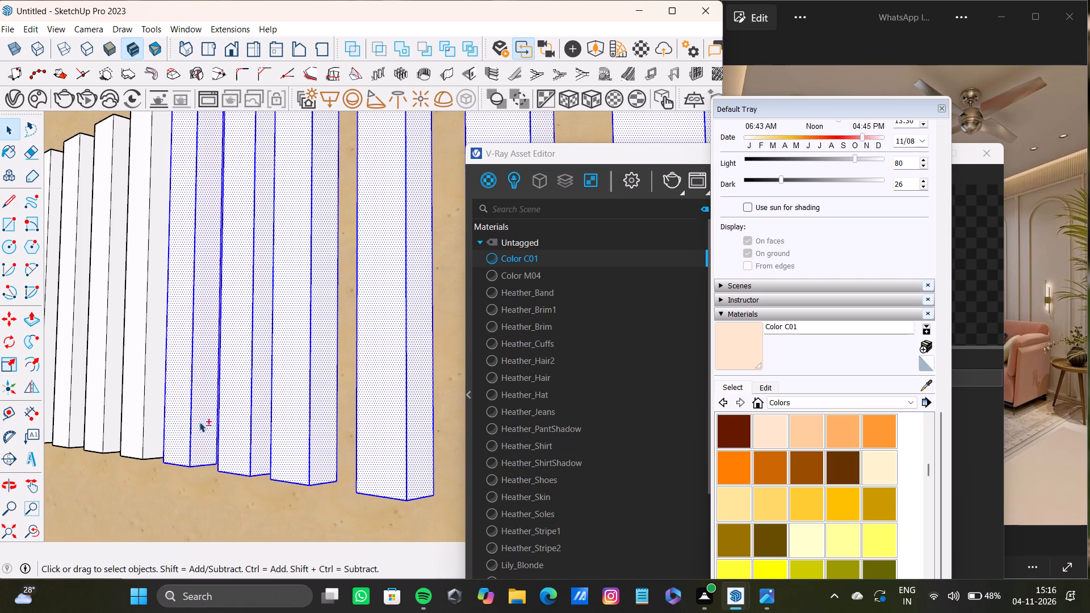
Add the front and visible side faces of three more consecutive slats to the selection.
middle_click(161, 413, "shift")
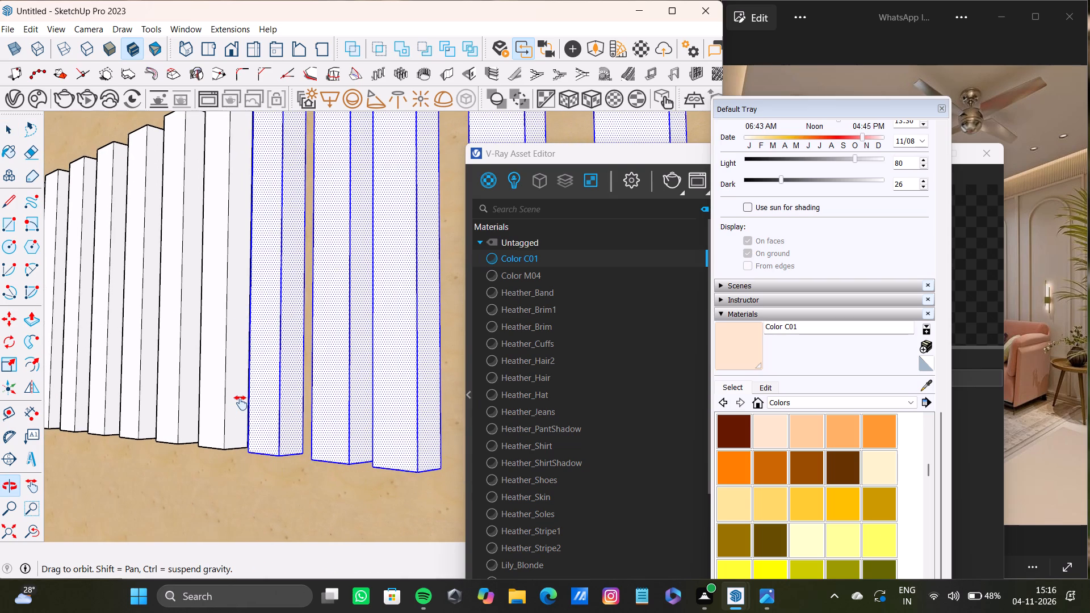
double_click(216, 412, "shift")
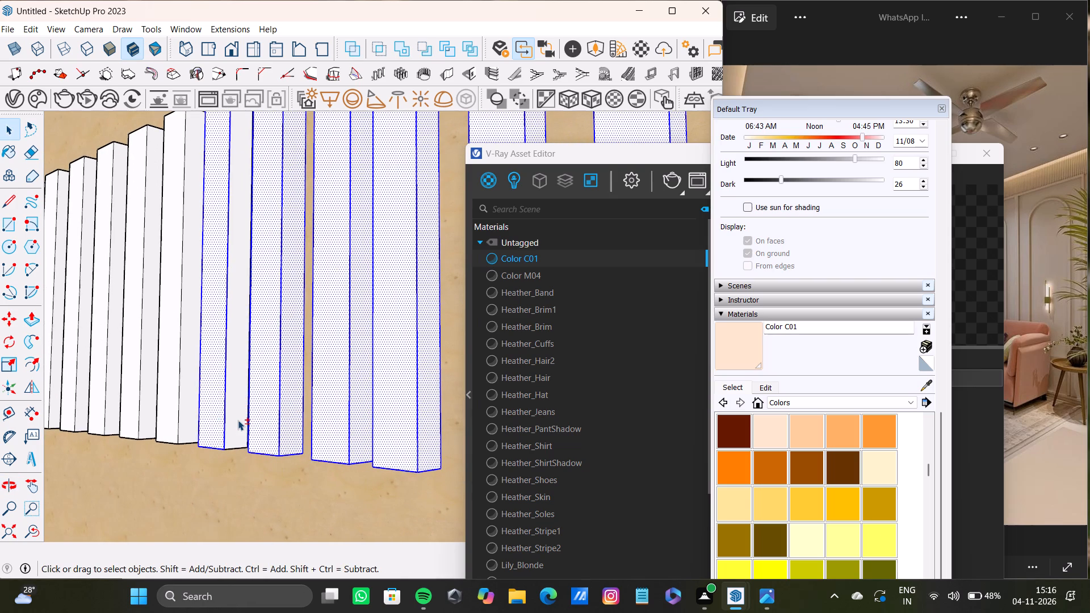
double_click(238, 421, "shift")
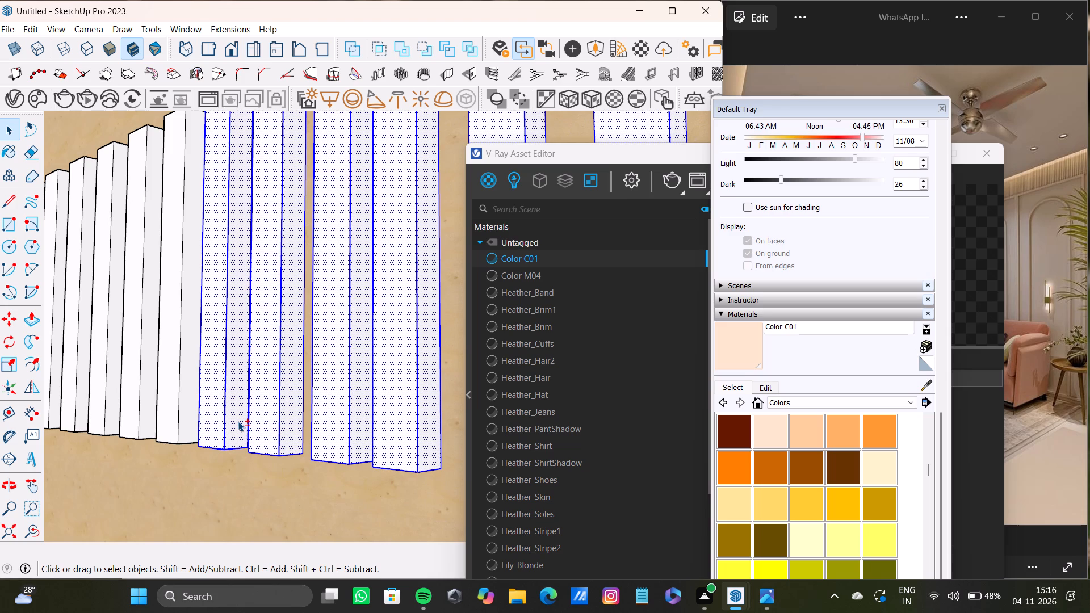
double_click(166, 402, "shift")
double_click(191, 411, "shift")
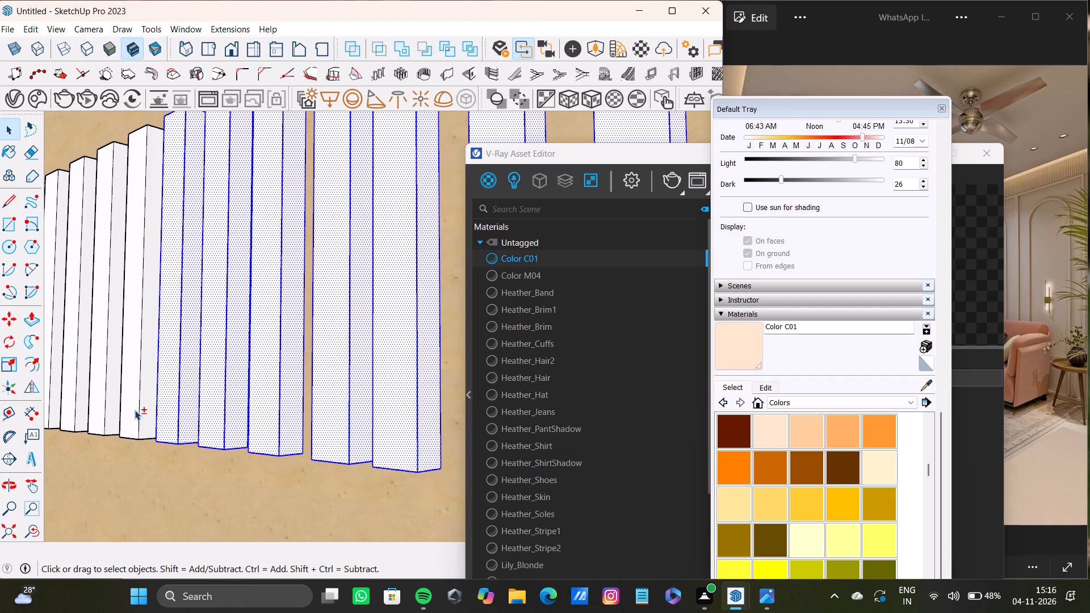
double_click(135, 410, "shift")
double_click(147, 413, "shift")
Extend the selection with the front and visible side faces of the next four unselected slats.
middle_click_drag(146, 410, 378, 410, "shift")
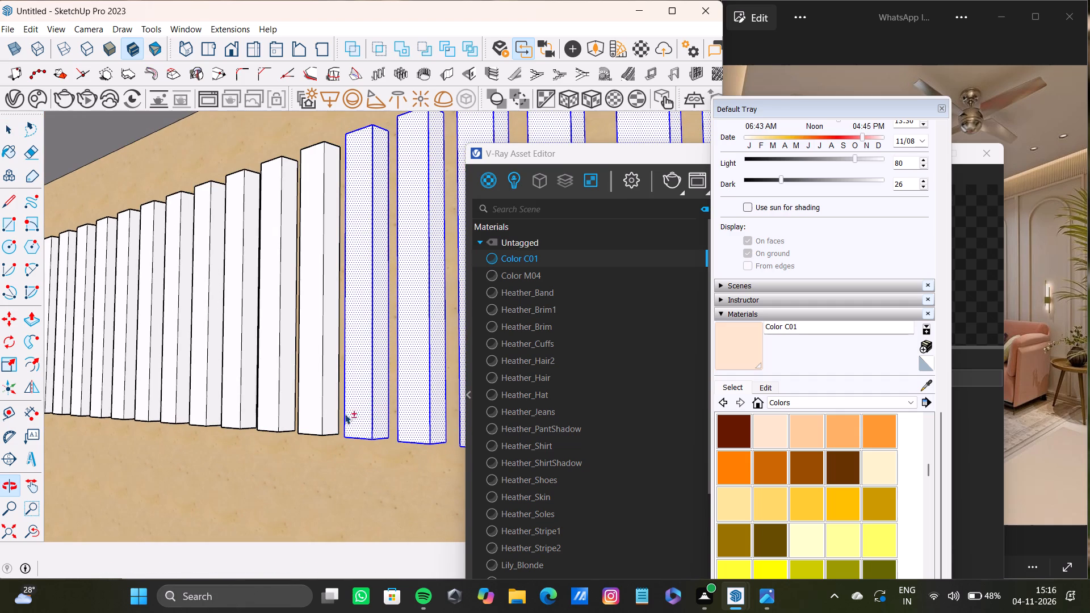
double_click(315, 415, "shift")
double_click(330, 421, "shift")
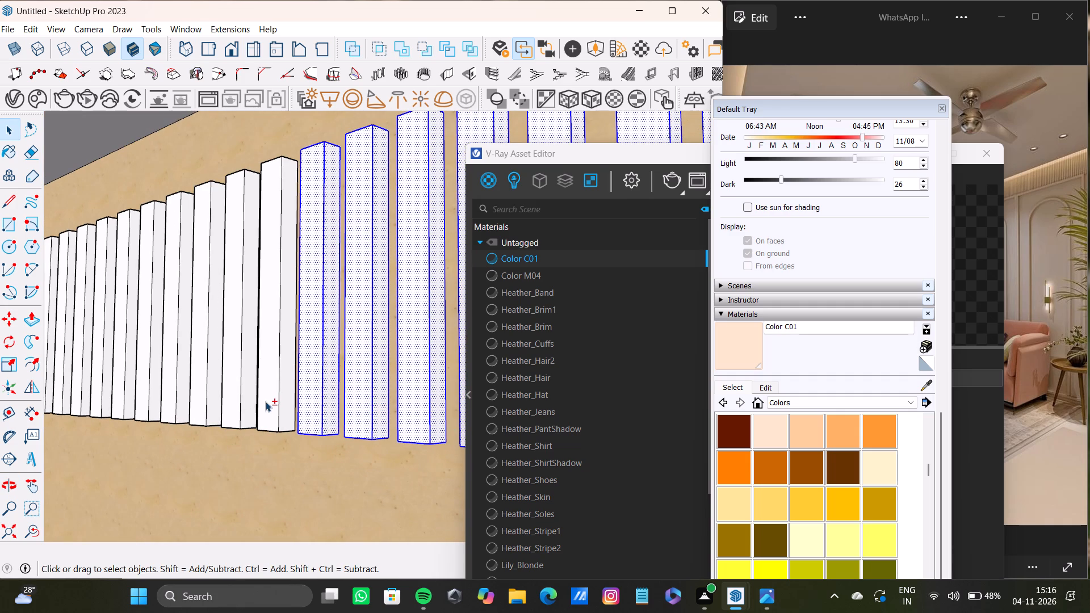
double_click(266, 401, "shift")
double_click(284, 408, "shift")
double_click(236, 402, "shift")
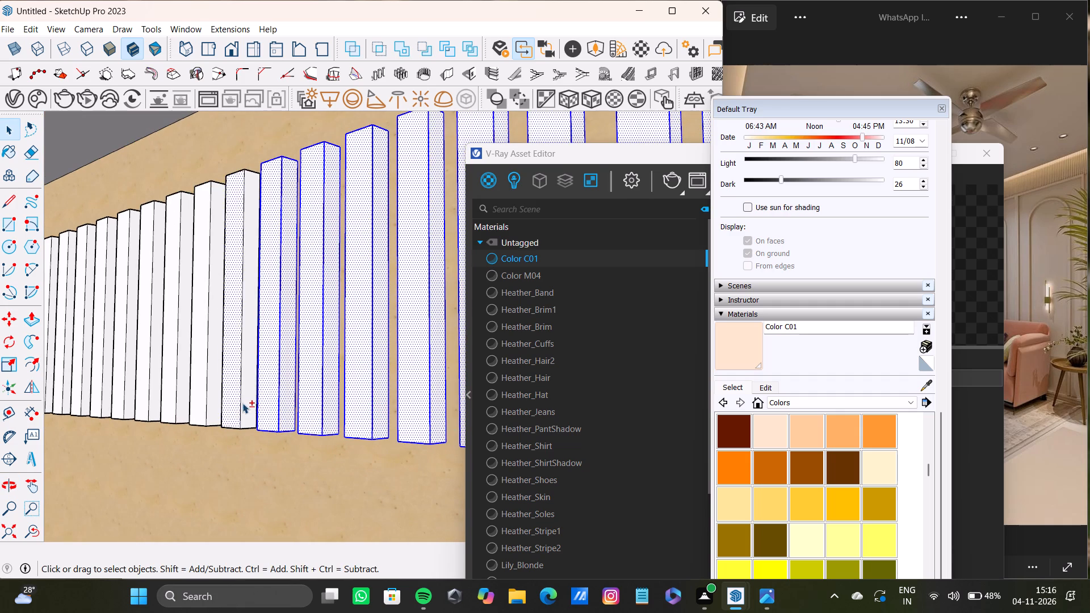
double_click(243, 404, "shift")
double_click(204, 396, "shift")
left_click(212, 396, "shift")
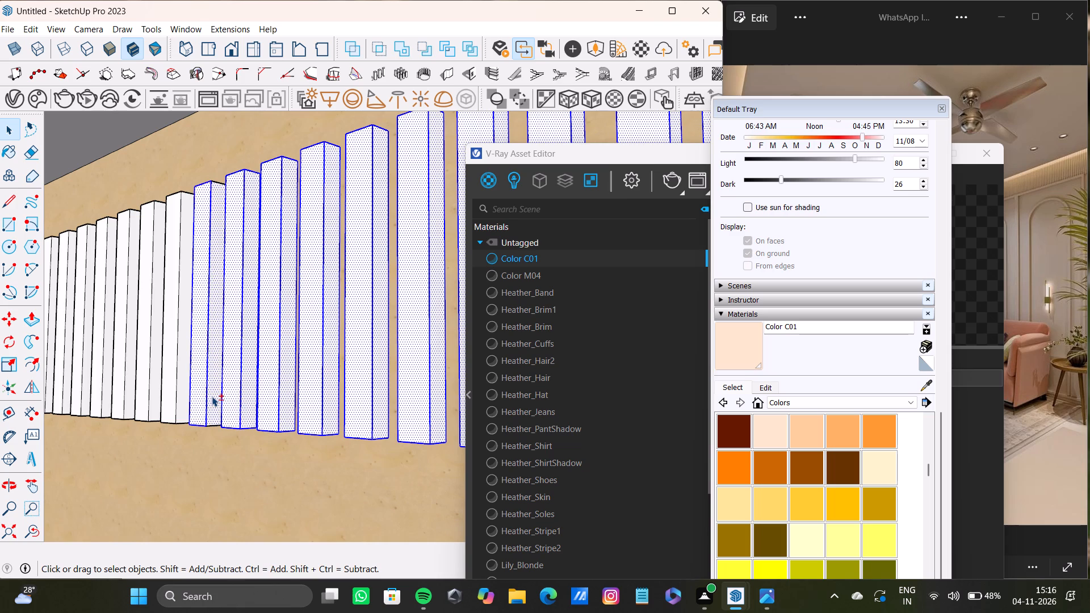
Add the following two slats' front and visible side faces to the selection.
scroll(175, 404, "up", 7, "shift")
double_click(169, 403, "shift")
double_click(184, 404, "shift")
middle_click_drag(175, 398, 300, 428, "shift")
double_click(222, 434, "shift")
double_click(255, 427, "shift")
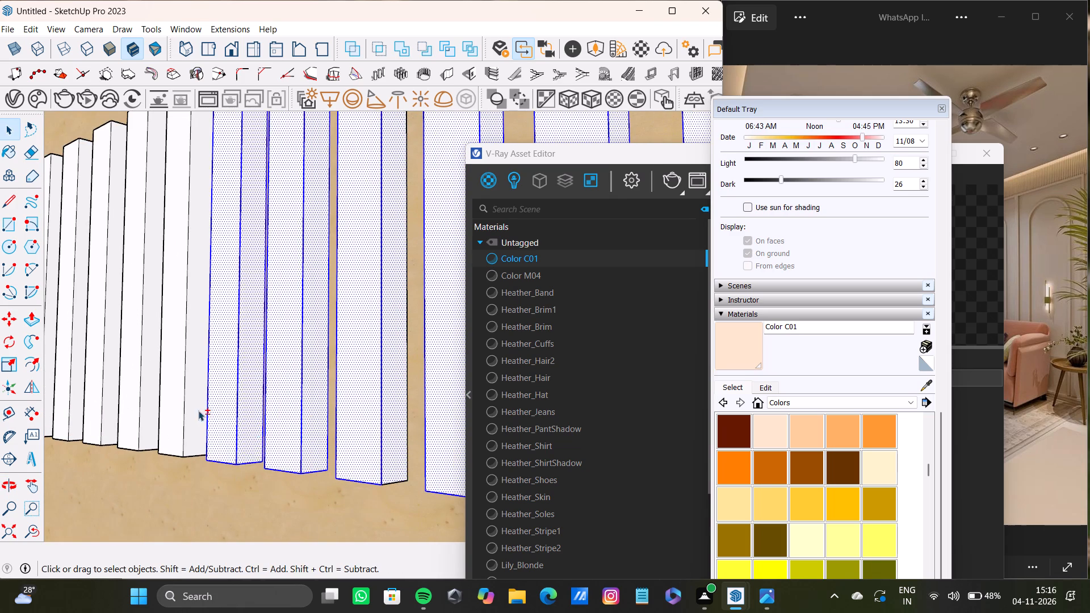
Add the front and visible side faces of the next four unselected slats along the band to the selection.
middle_click_drag(198, 410, 364, 460, "shift")
double_click(345, 466, "shift")
double_click(363, 471, "shift")
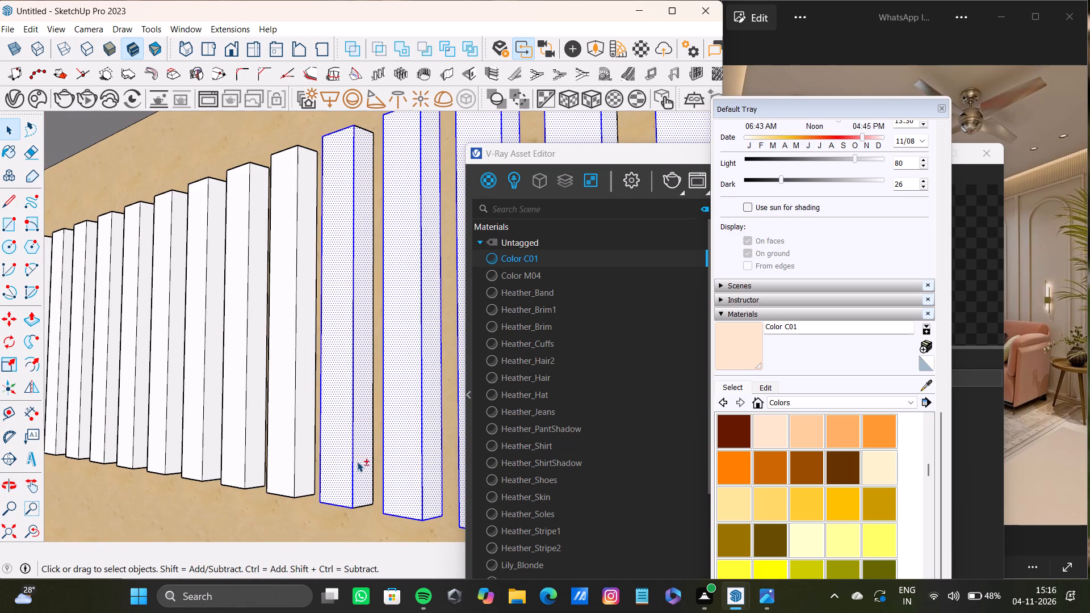
double_click(278, 438, "shift")
double_click(300, 439, "shift")
double_click(245, 427, "shift")
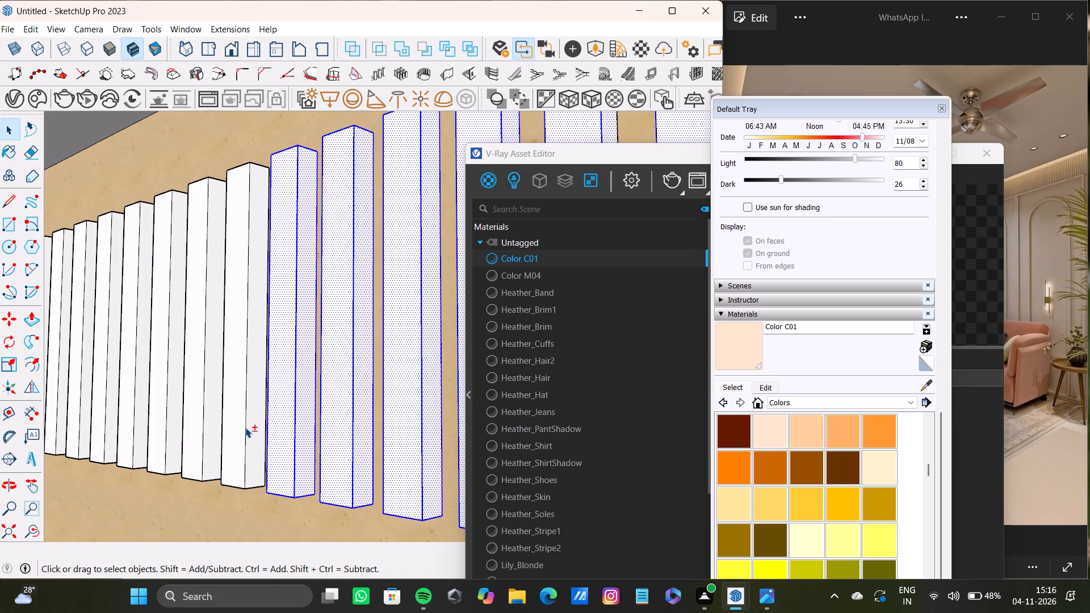
double_click(202, 446, "shift")
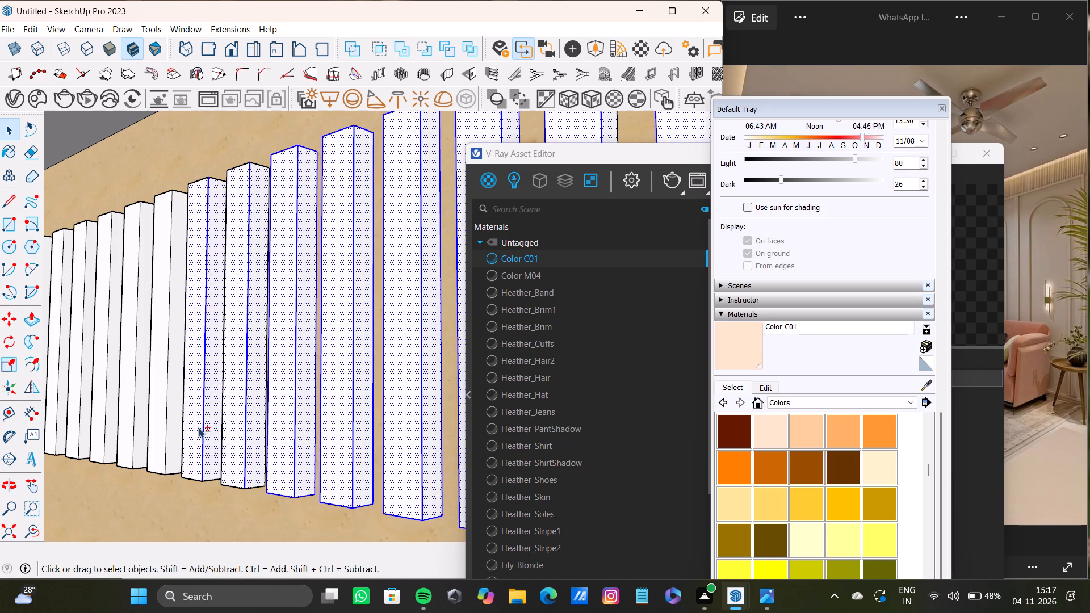
middle_click_drag(198, 427, 325, 453, "shift")
double_click(286, 460, "shift")
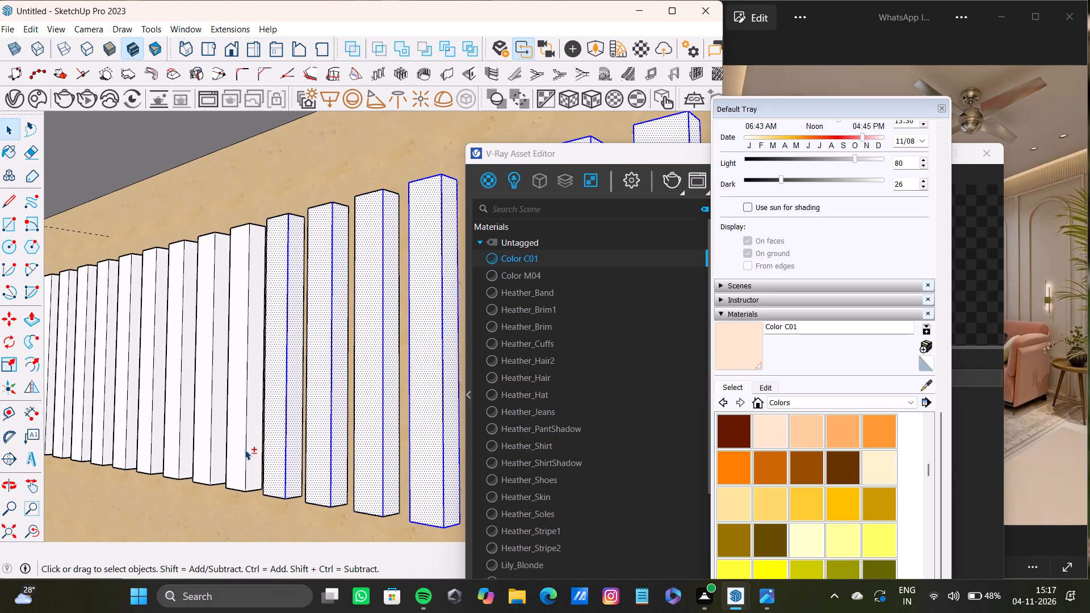
Extend the selection with the following four slats' front and visible side faces.
double_click(245, 450, "shift")
double_click(209, 443, "shift")
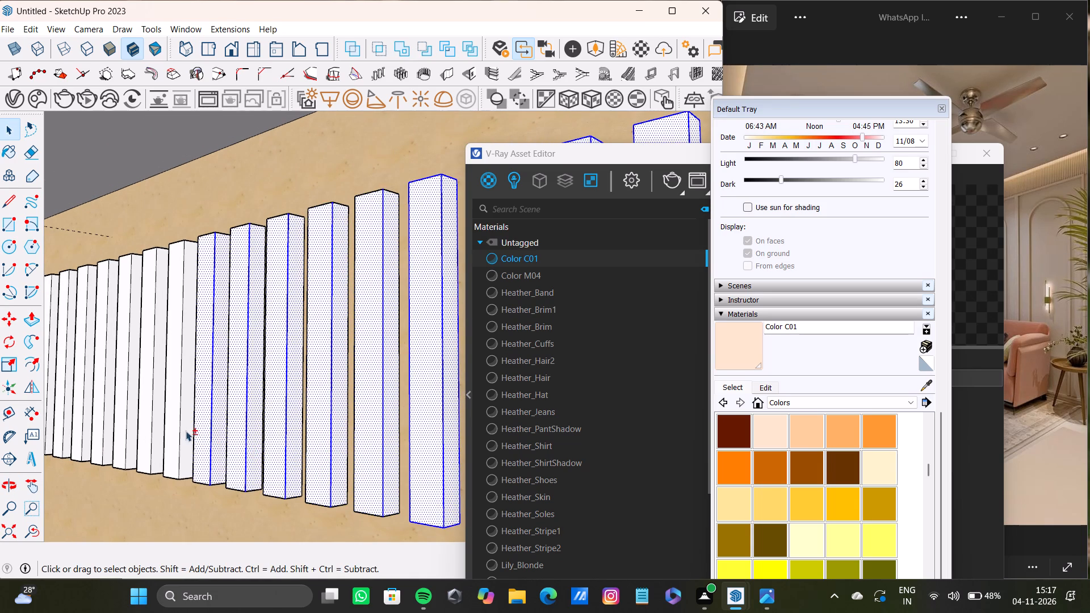
double_click(179, 432, "shift")
middle_click_drag(185, 425, 375, 427, "shift")
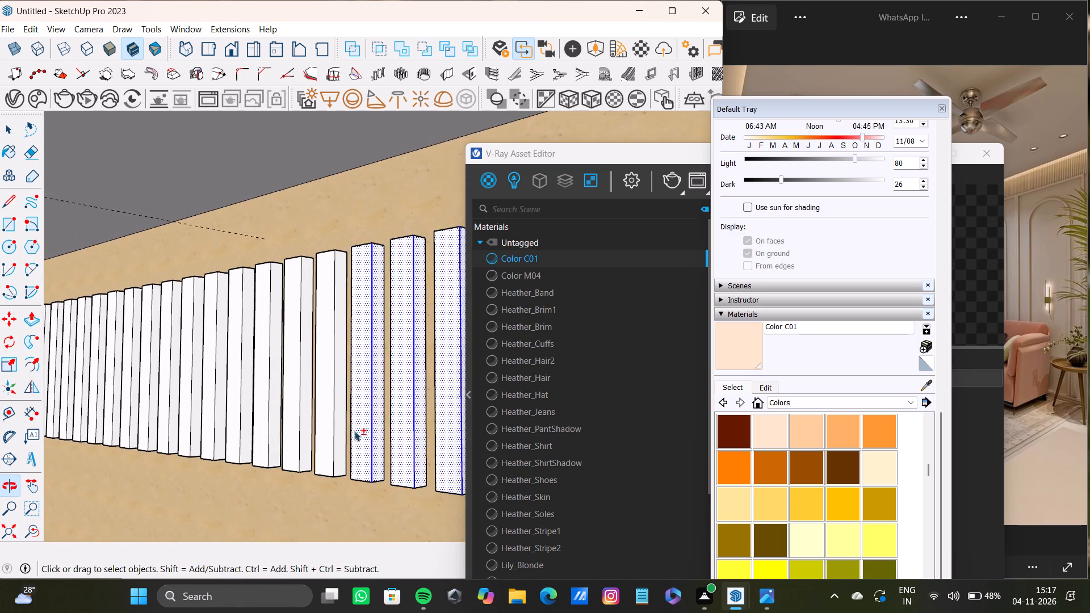
scroll(350, 434, "up", 2, "shift")
double_click(330, 440, "shift")
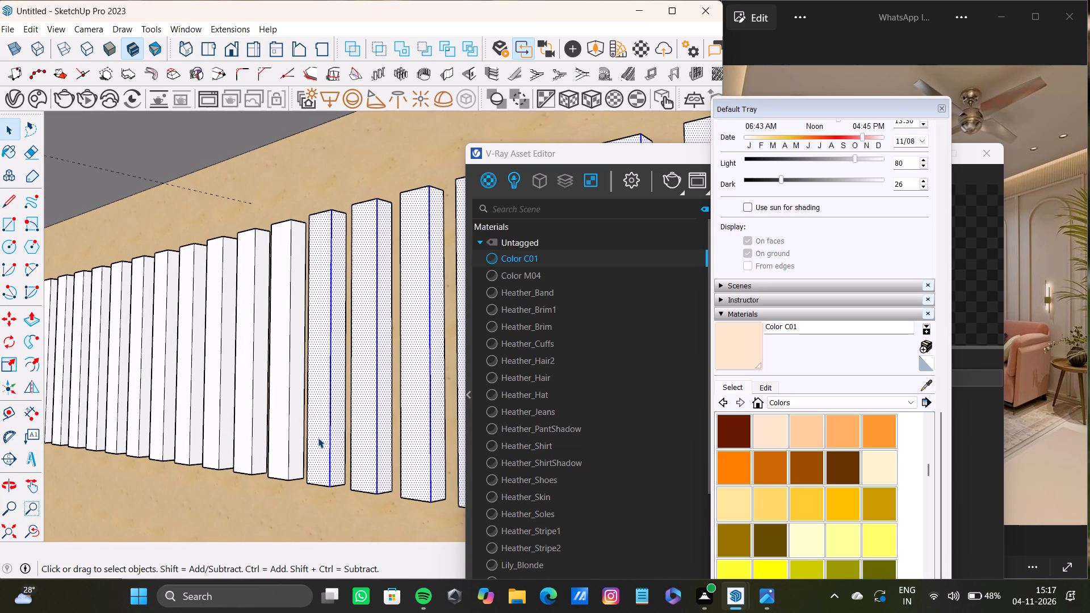
Continue the selection along the band with the front and visible side faces of five more consecutive slats.
scroll(282, 438, "up", 2, "shift")
double_click(287, 433, "shift")
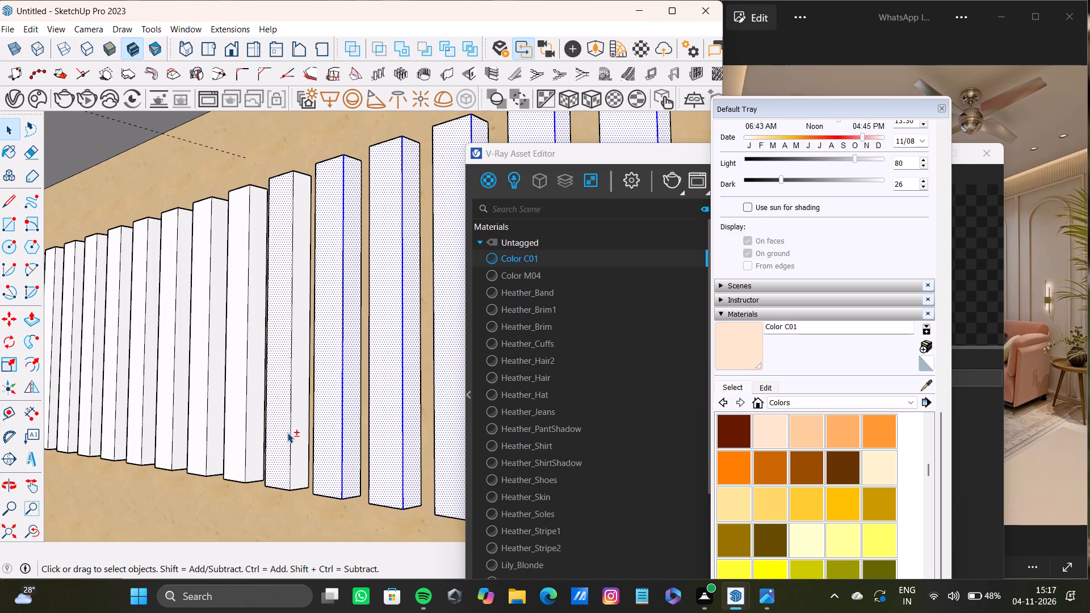
double_click(297, 441, "shift")
double_click(243, 435, "shift")
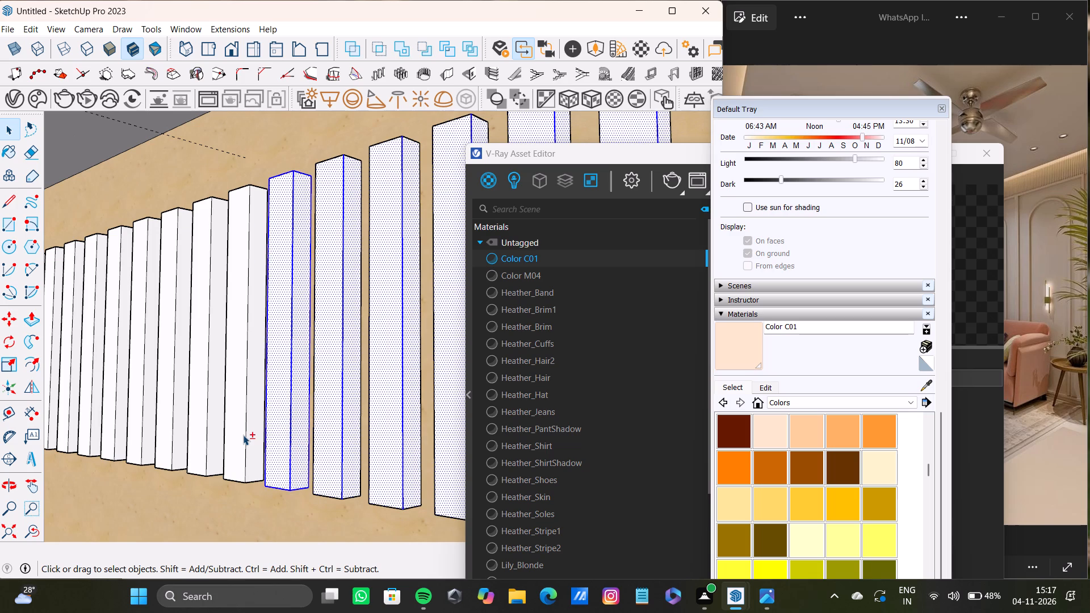
double_click(251, 442, "shift")
double_click(210, 429, "shift")
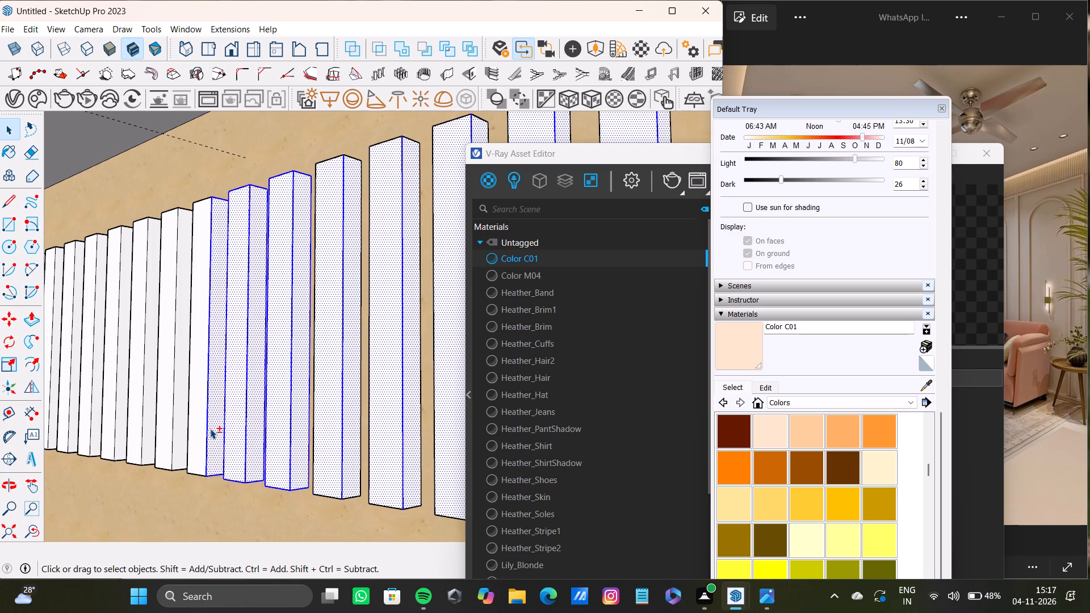
double_click(202, 430, "shift")
double_click(178, 431, "shift")
double_click(167, 436, "shift")
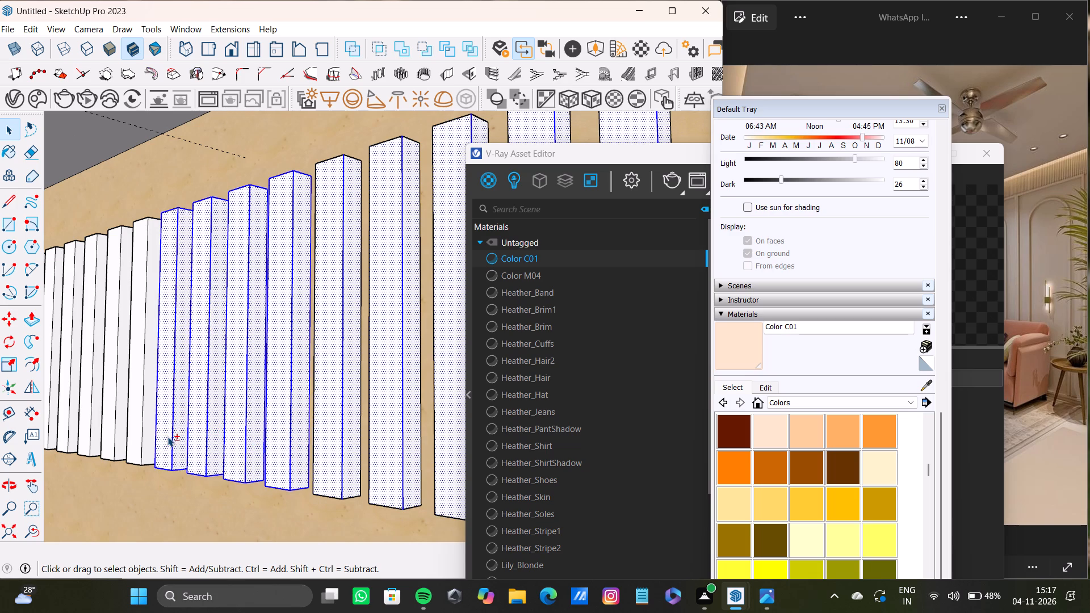
double_click(147, 431, "shift")
double_click(138, 434, "shift")
Add the next two slats' front and visible side faces to the selection.
scroll(141, 431, "up", 1, "shift")
middle_click_drag(141, 431, 141, 430, "shift")
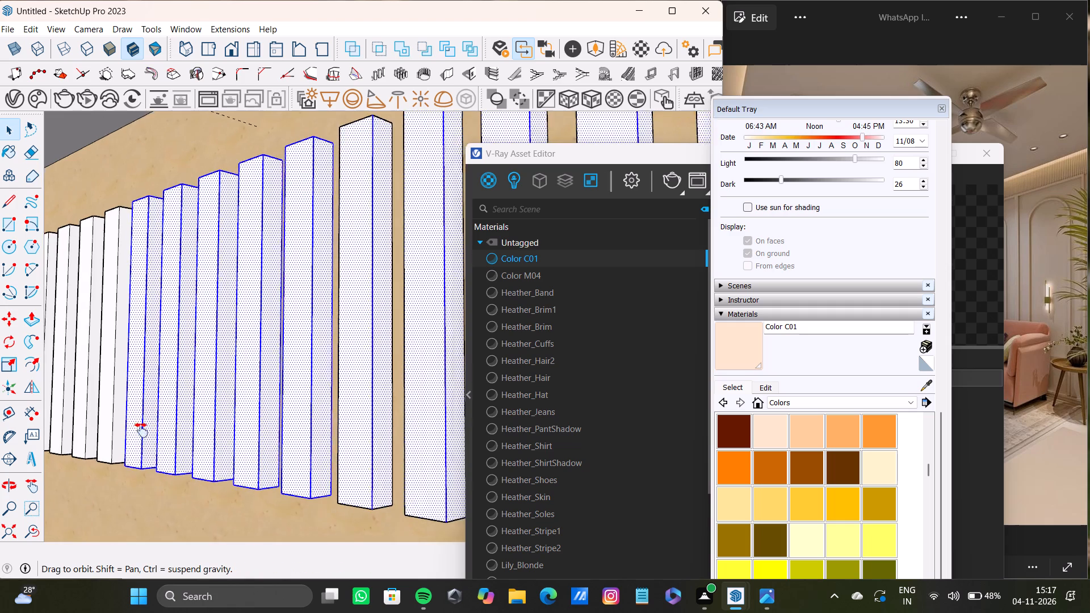
middle_click_drag(141, 430, 252, 392, "shift")
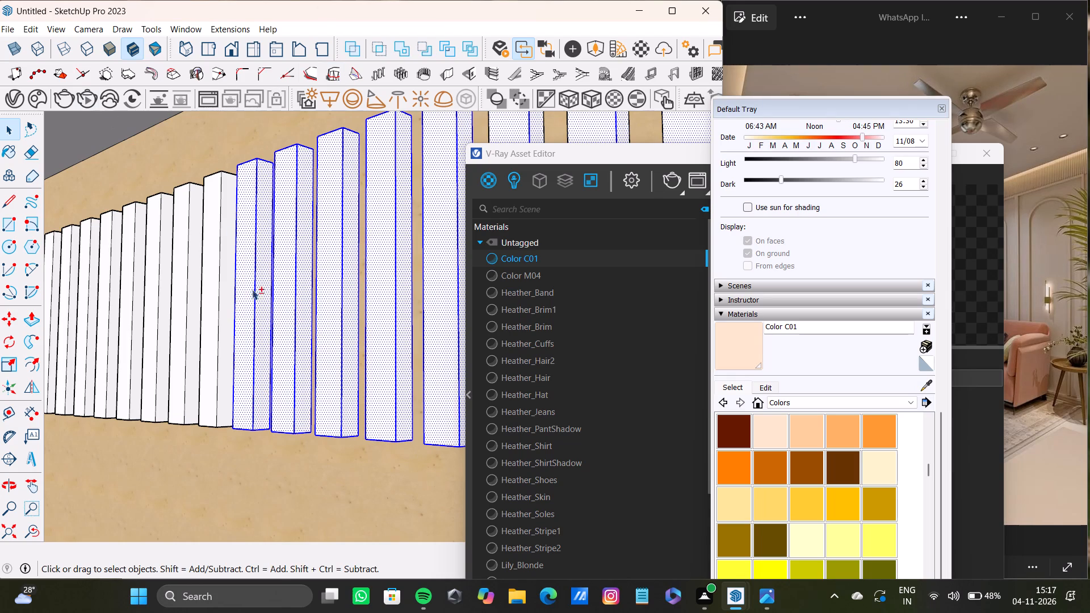
scroll(242, 370, "up", 13, "shift")
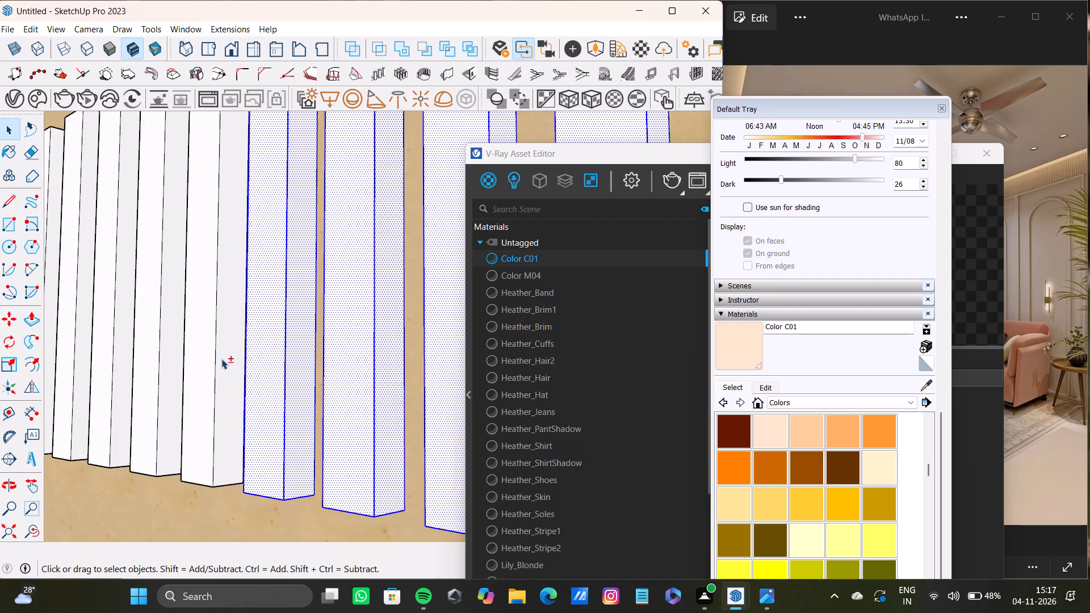
double_click(221, 359, "shift")
double_click(209, 366, "shift")
double_click(158, 375, "shift")
double_click(145, 380, "shift")
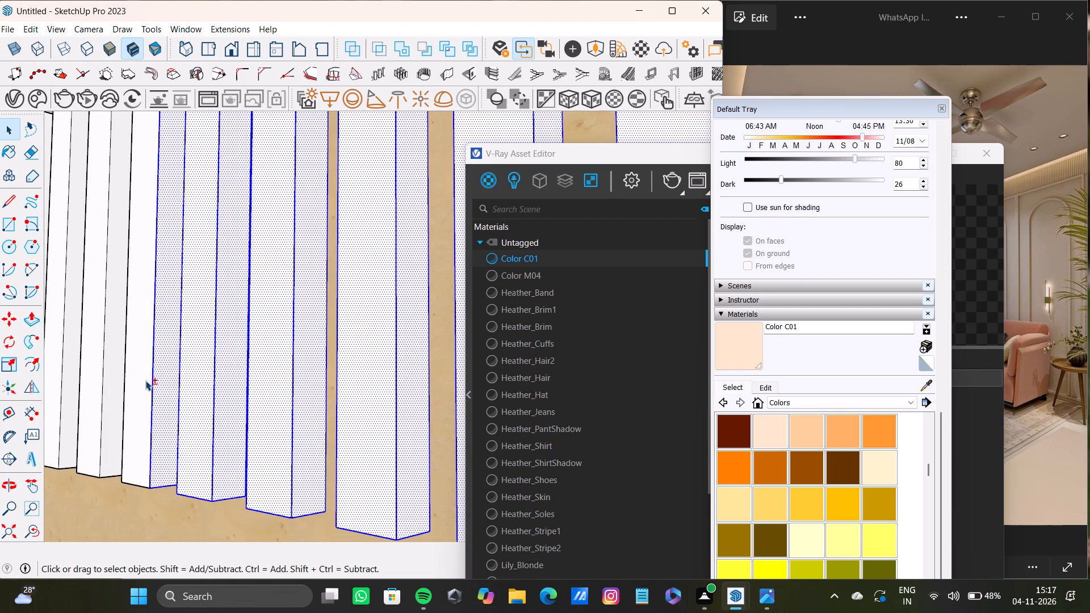
middle_click_drag(152, 377, 313, 384, "shift")
double_click(256, 395, "shift")
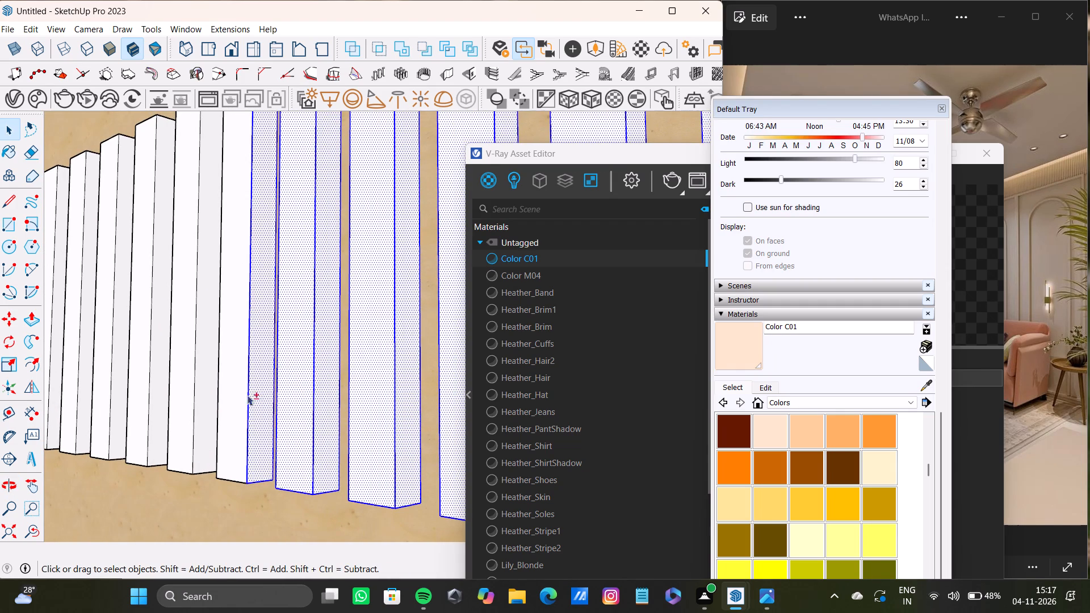
double_click(230, 395, "shift")
Extend the selection with two further slats, including both the front and the visible side face of each.
double_click(209, 400, "shift")
double_click(194, 400, "shift")
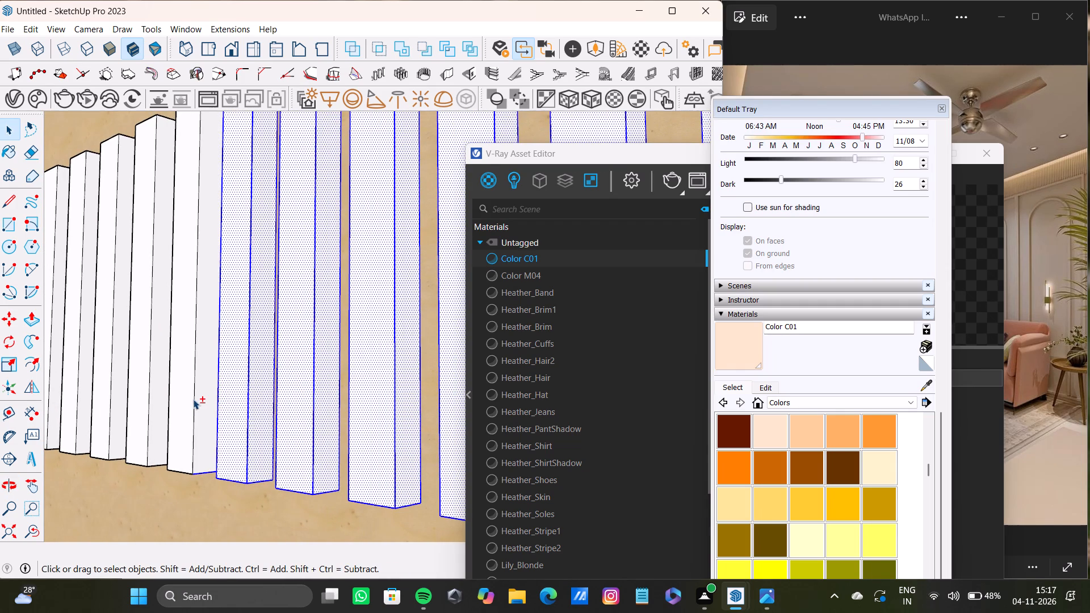
double_click(187, 401, "shift")
left_click(207, 404, "shift")
left_click(207, 404, "shift")
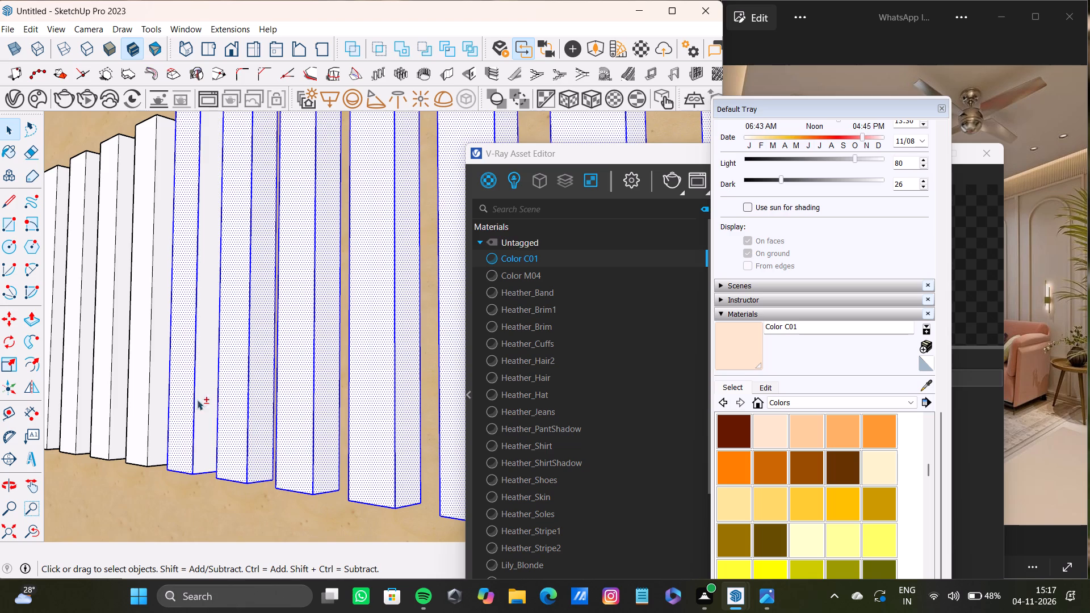
double_click(206, 402, "shift")
middle_click_drag(200, 402, 318, 388, "shift")
scroll(232, 408, "up", 2, "shift")
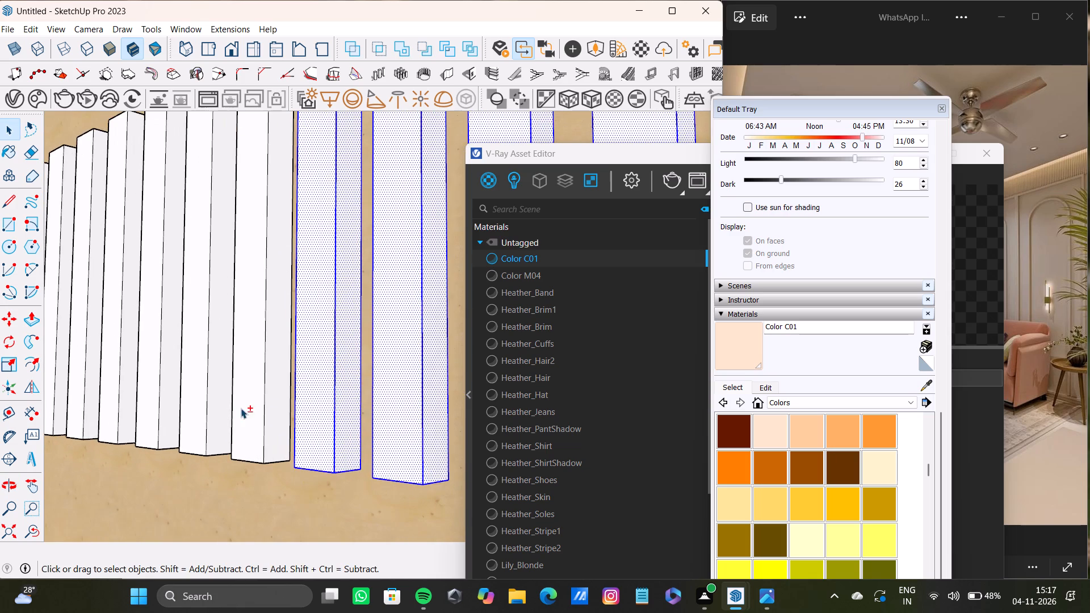
double_click(242, 407, "shift")
double_click(272, 406, "shift")
Add the front and visible side faces of the next three unselected slats to the selection.
double_click(196, 409, "shift")
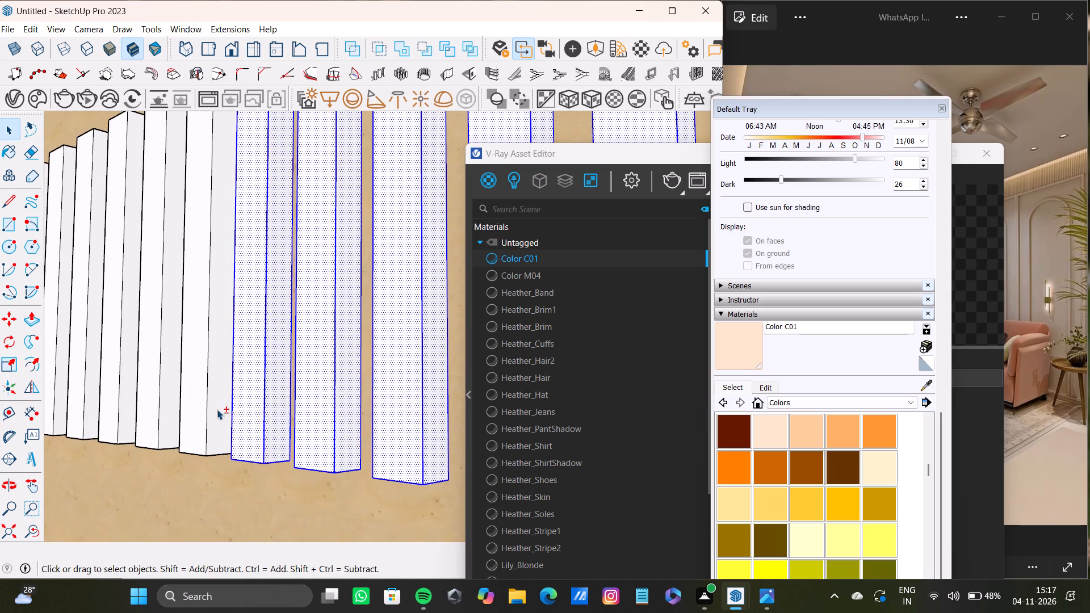
double_click(218, 411, "shift")
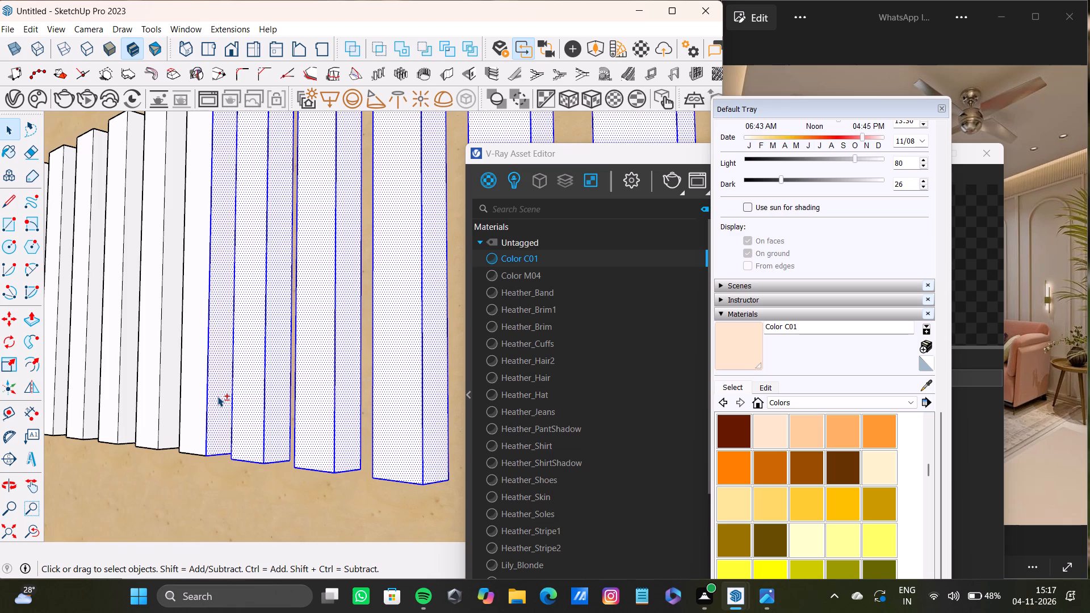
scroll(213, 394, "up", 1, "shift")
middle_click_drag(212, 394, 269, 379, "shift")
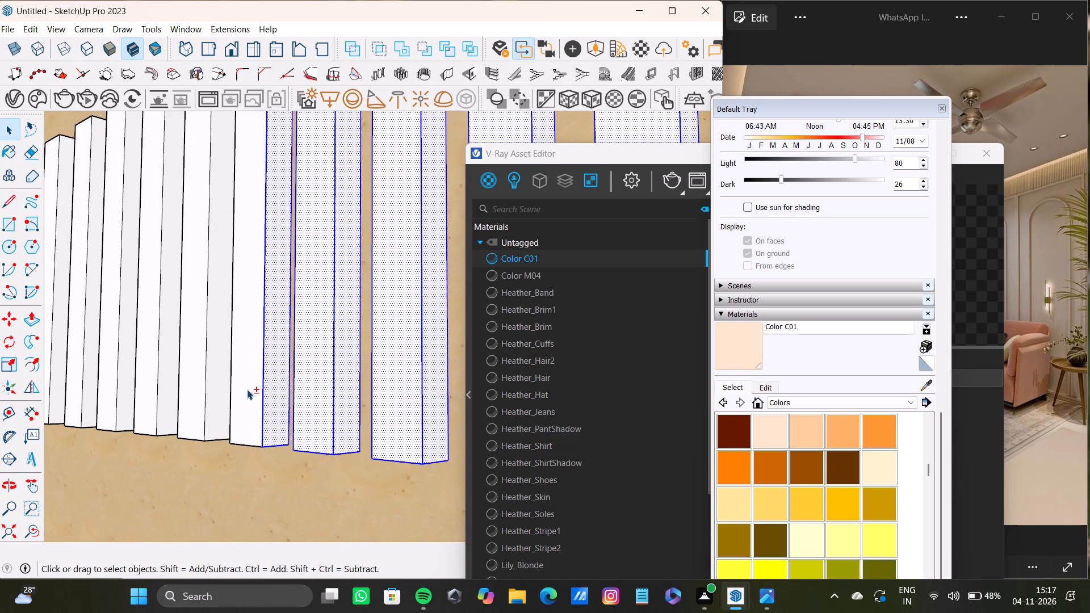
double_click(247, 390, "shift")
double_click(217, 394, "shift")
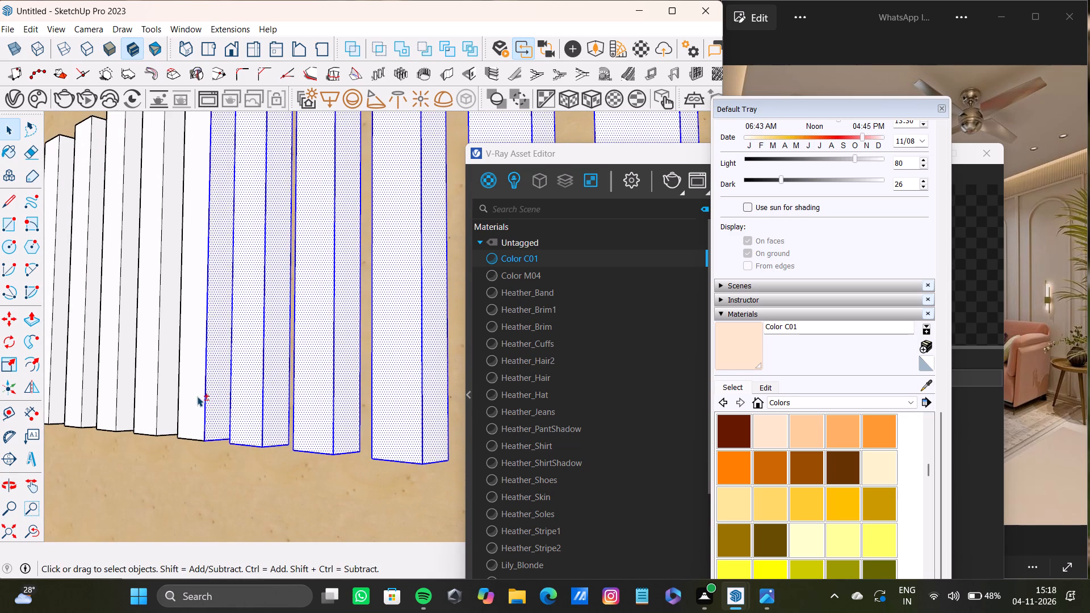
double_click(197, 396, "shift")
double_click(173, 402, "shift")
double_click(148, 408, "shift")
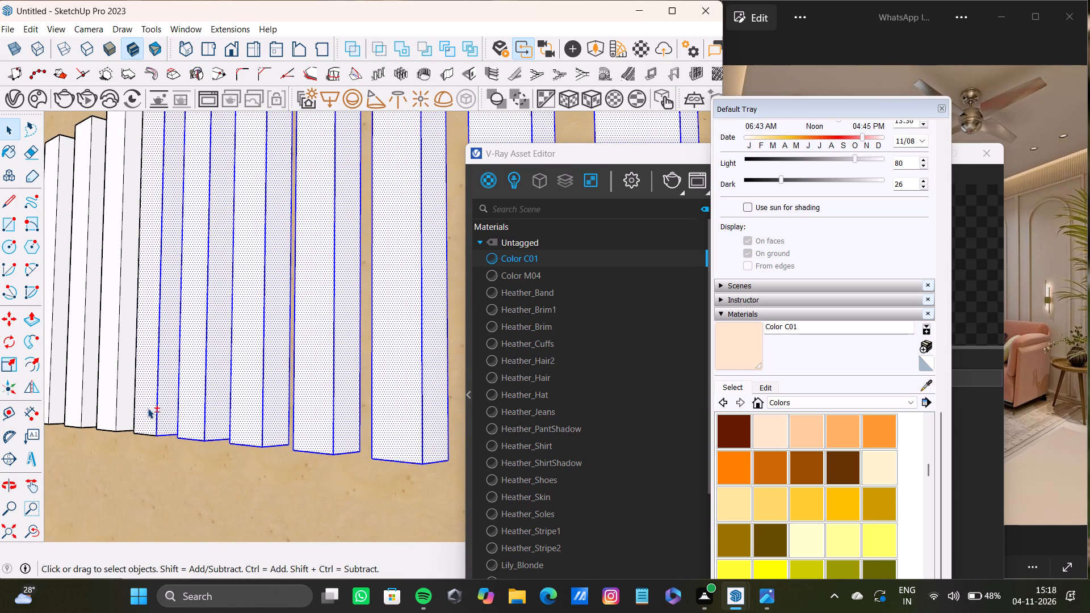
Continue the selection with the following four slats' front and visible side faces.
middle_click_drag(137, 370, 334, 367, "shift")
double_click(313, 384, "shift")
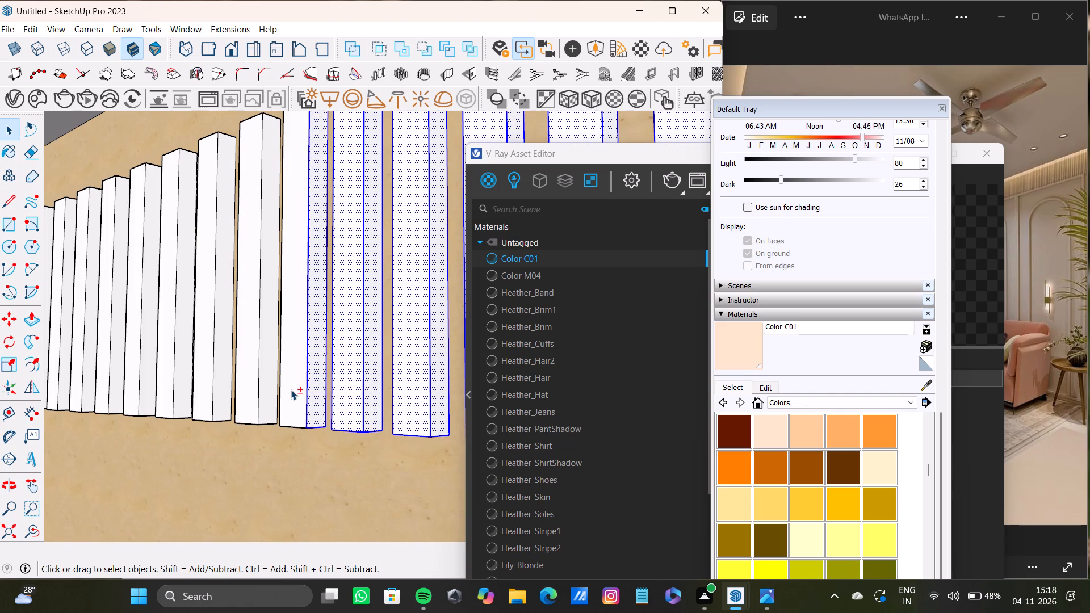
double_click(291, 389, "shift")
double_click(267, 389, "shift")
double_click(255, 390, "shift")
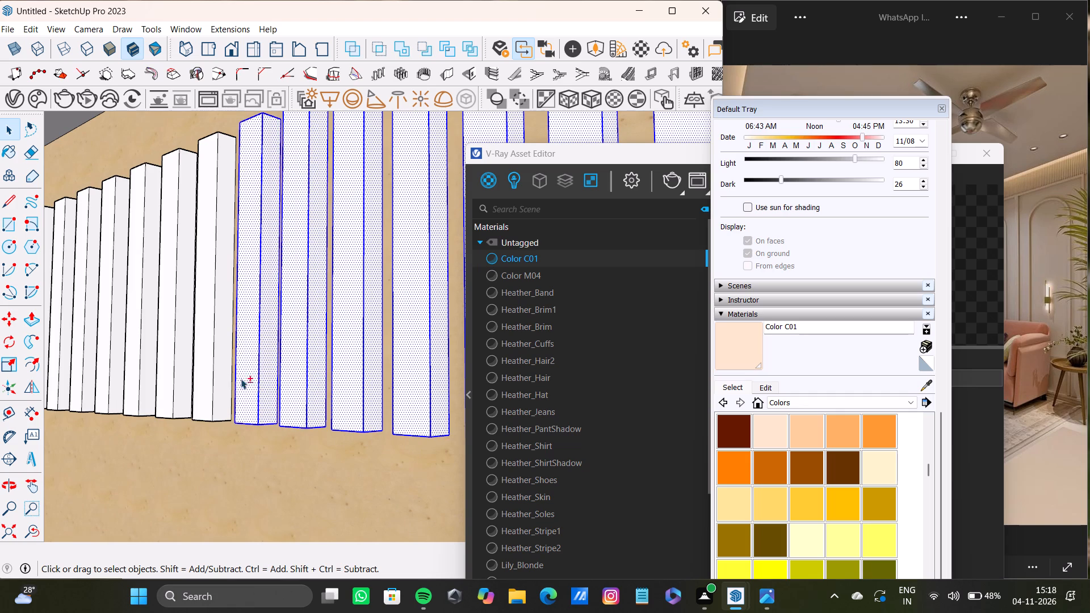
double_click(215, 397, "shift")
double_click(207, 396, "shift")
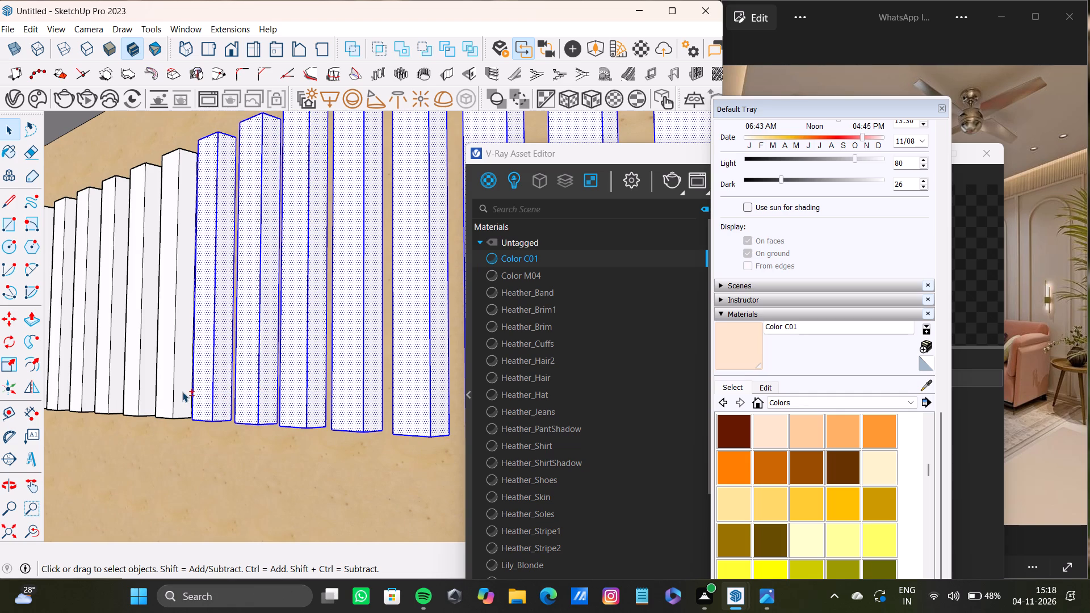
double_click(182, 392, "shift")
double_click(165, 392, "shift")
Add the front and visible side faces of four more consecutive slats along the band to the selection.
middle_click_drag(166, 391, 355, 396, "shift")
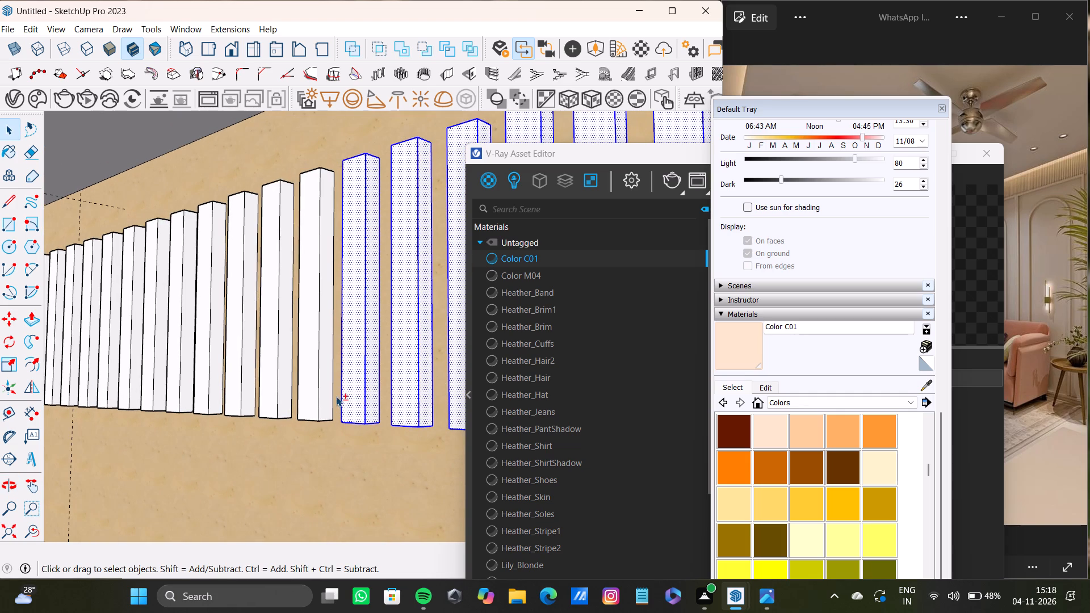
double_click(324, 404, "shift")
double_click(311, 402, "shift")
double_click(284, 394, "shift")
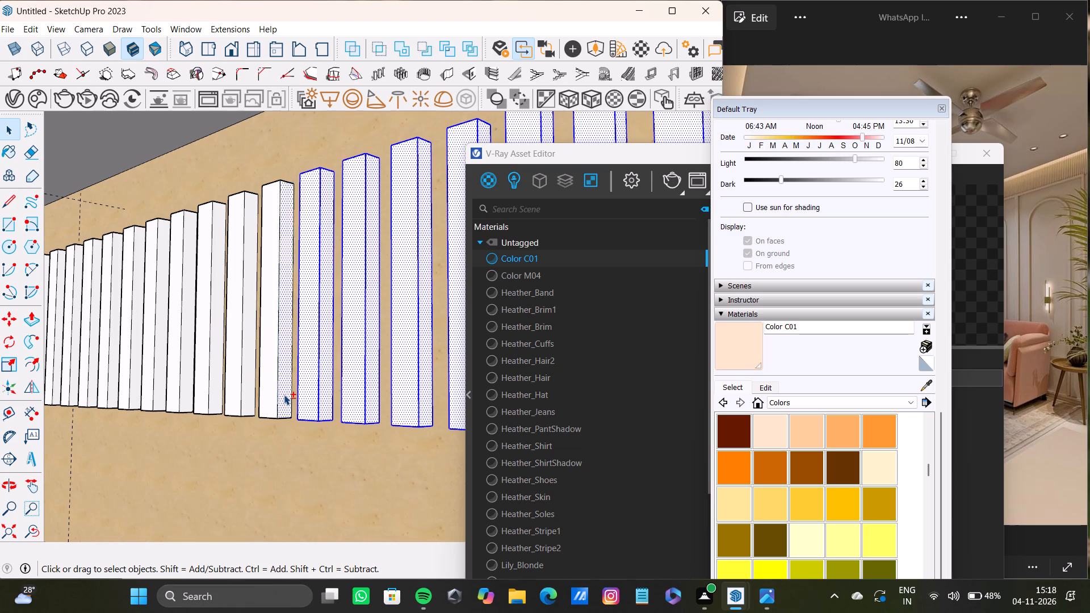
double_click(273, 394, "shift")
double_click(250, 392, "shift")
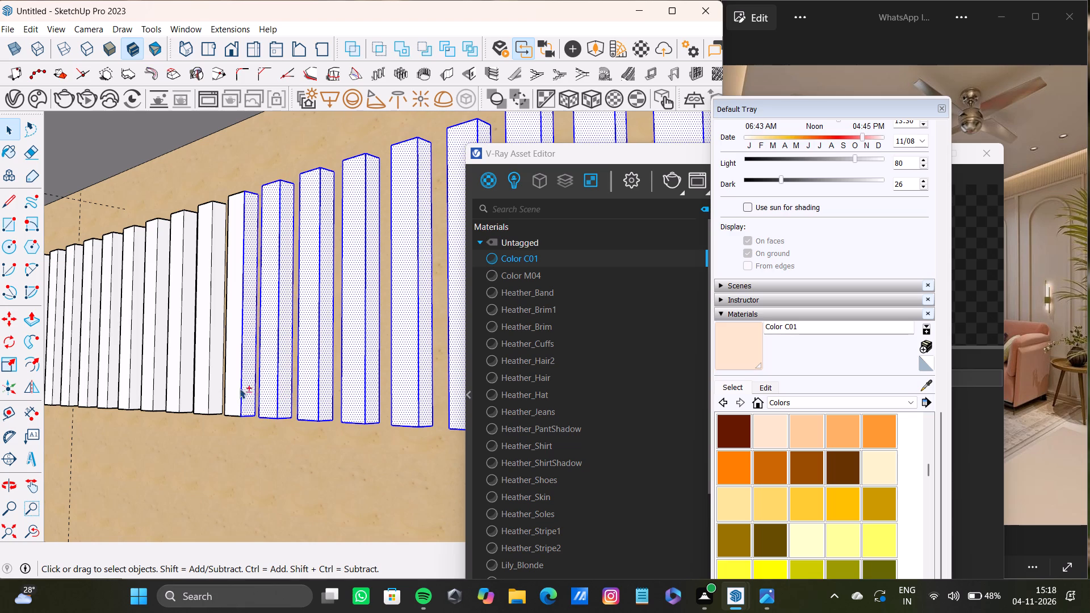
double_click(235, 391, "shift")
double_click(219, 391, "shift")
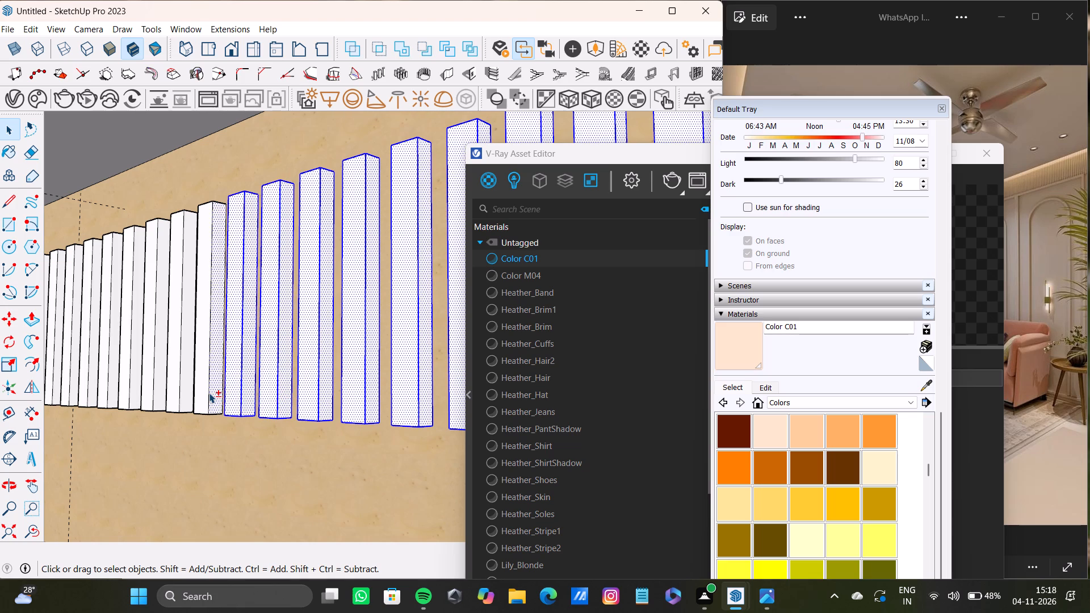
double_click(206, 393, "shift")
Add the front and visible side faces of the next six unselected slats along the band to the selection.
middle_click_drag(175, 388, 207, 381, "shift")
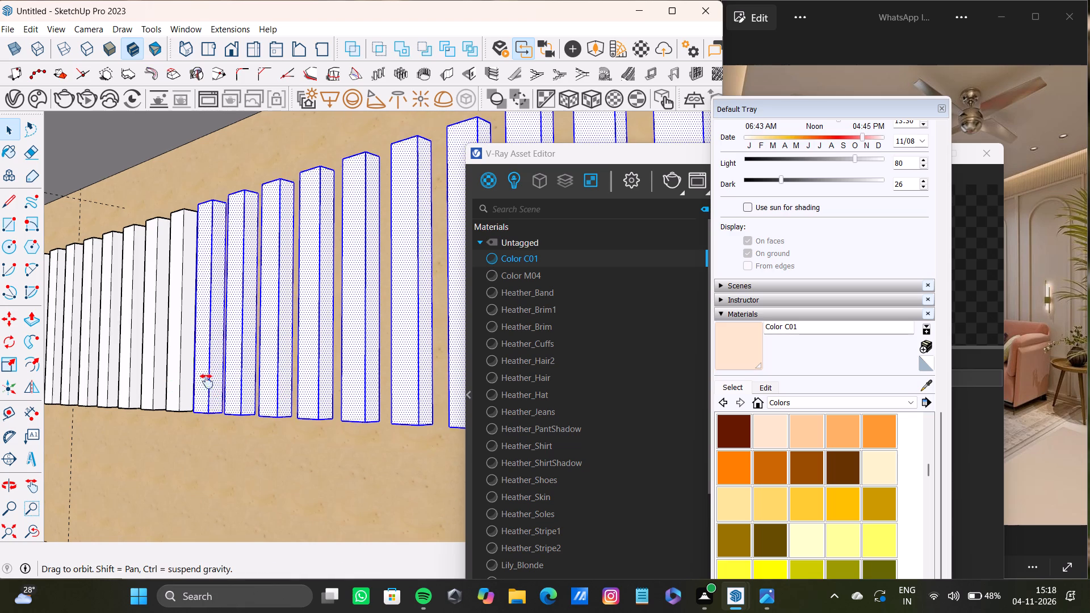
middle_click_drag(207, 381, 336, 400, "shift")
scroll(337, 405, "up", 3, "shift")
double_click(338, 405, "shift")
double_click(352, 404, "shift")
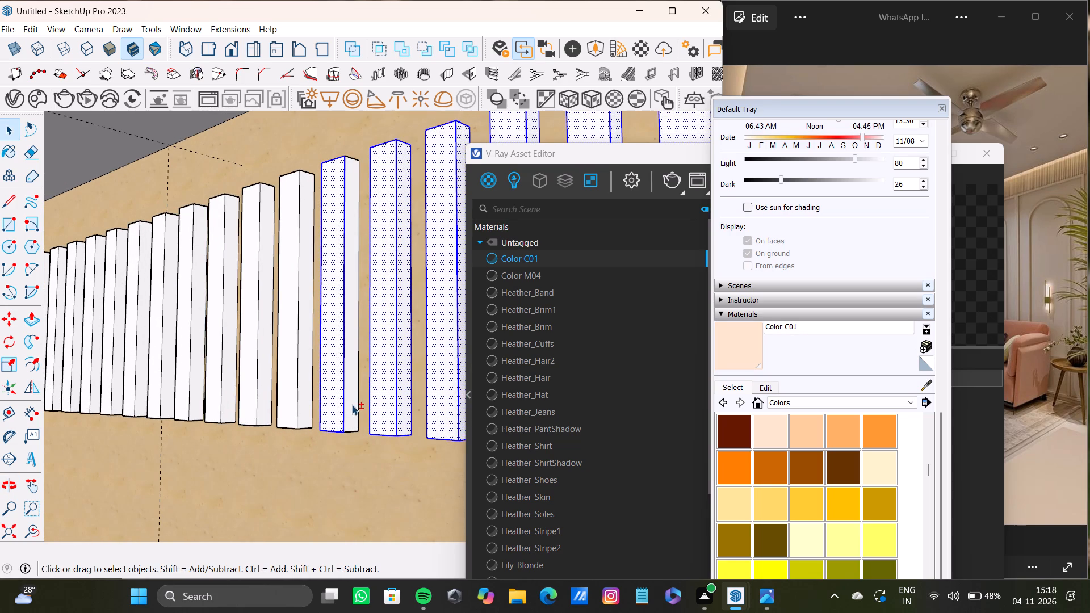
double_click(289, 409, "shift")
double_click(303, 411, "shift")
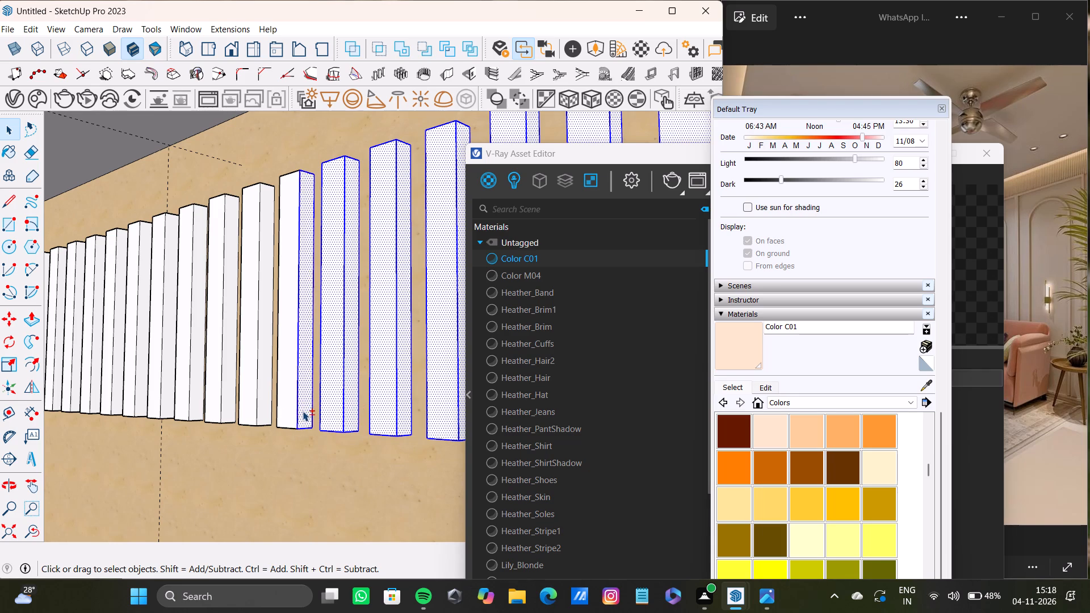
double_click(291, 409, "shift")
double_click(262, 405, "shift")
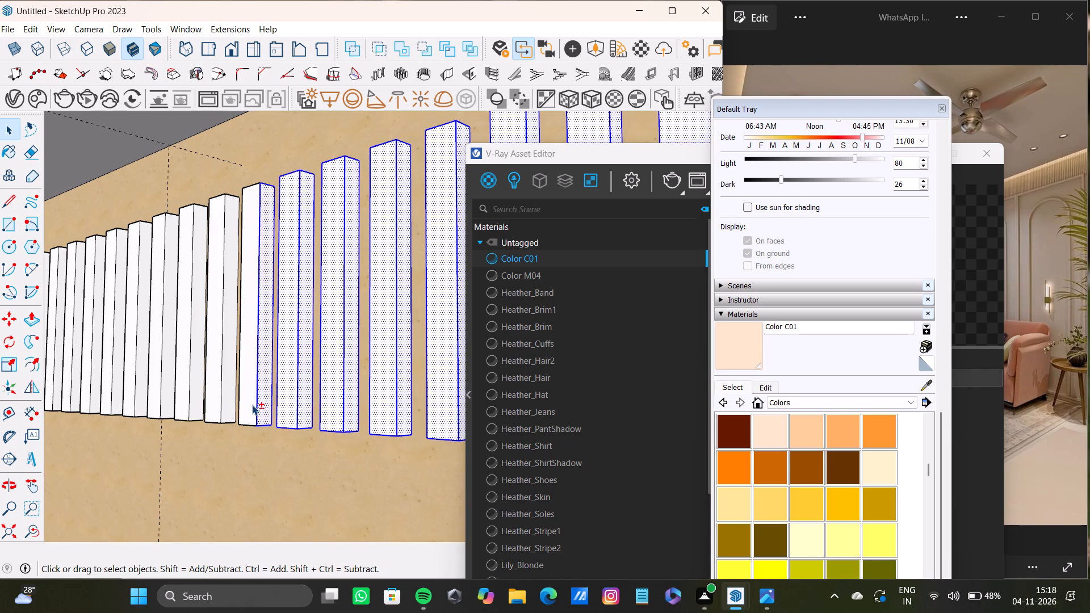
double_click(252, 405, "shift")
double_click(228, 407, "shift")
double_click(217, 404, "shift")
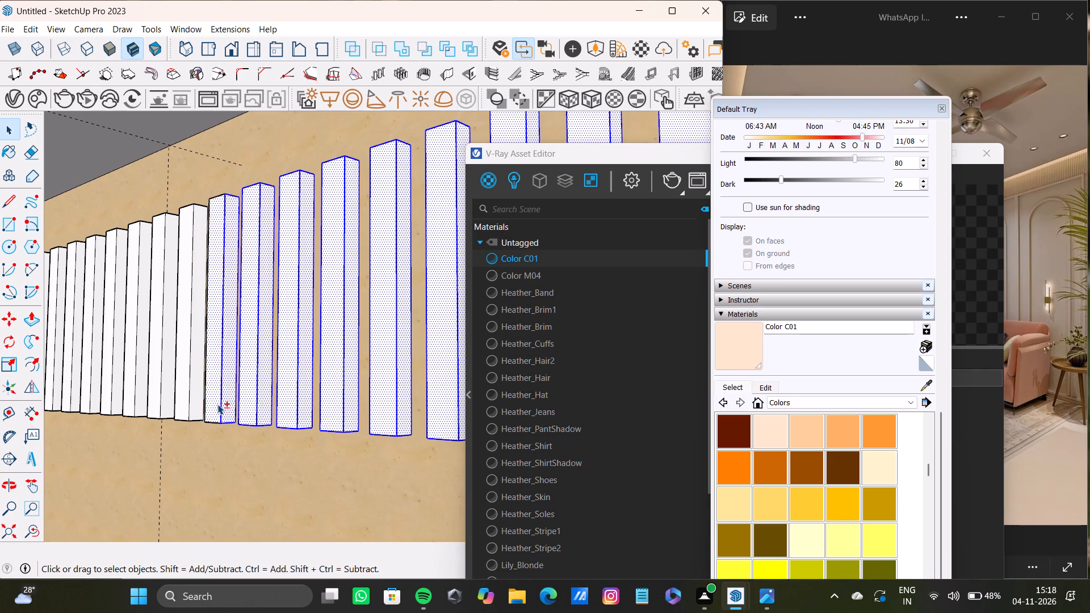
double_click(190, 401, "shift")
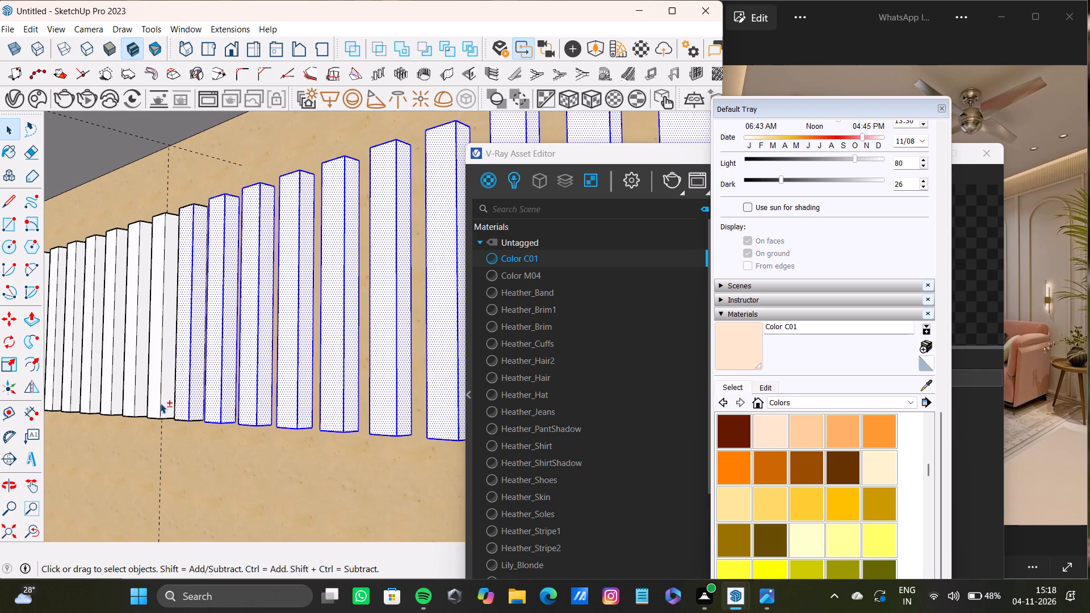
double_click(160, 403, "shift")
Continue the selection with the following seven slats, including both the front and visible side face of each.
middle_click_drag(162, 398, 350, 396, "shift")
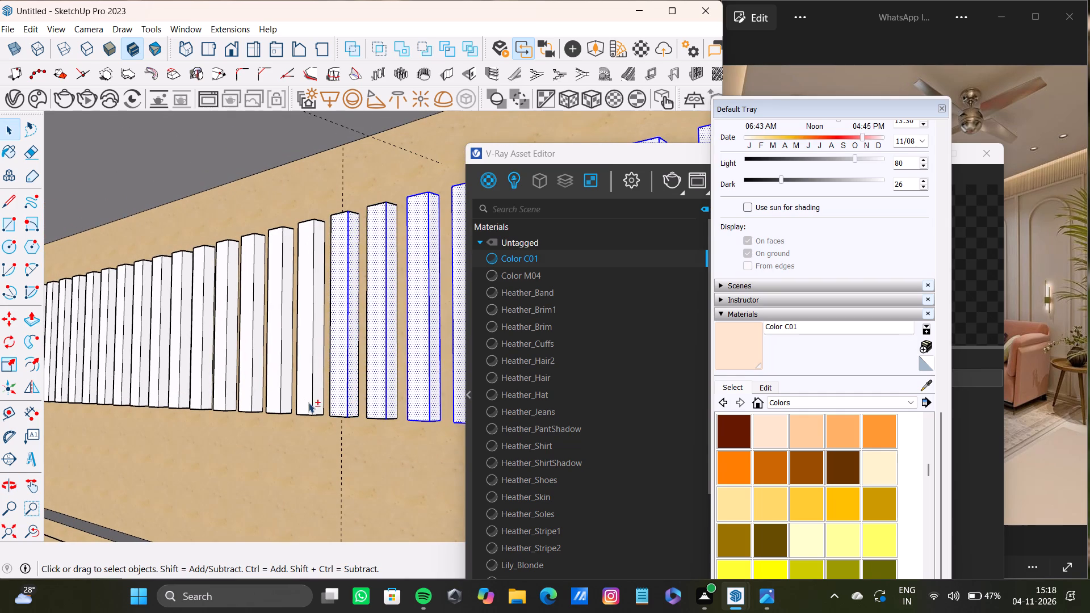
double_click(312, 405, "shift")
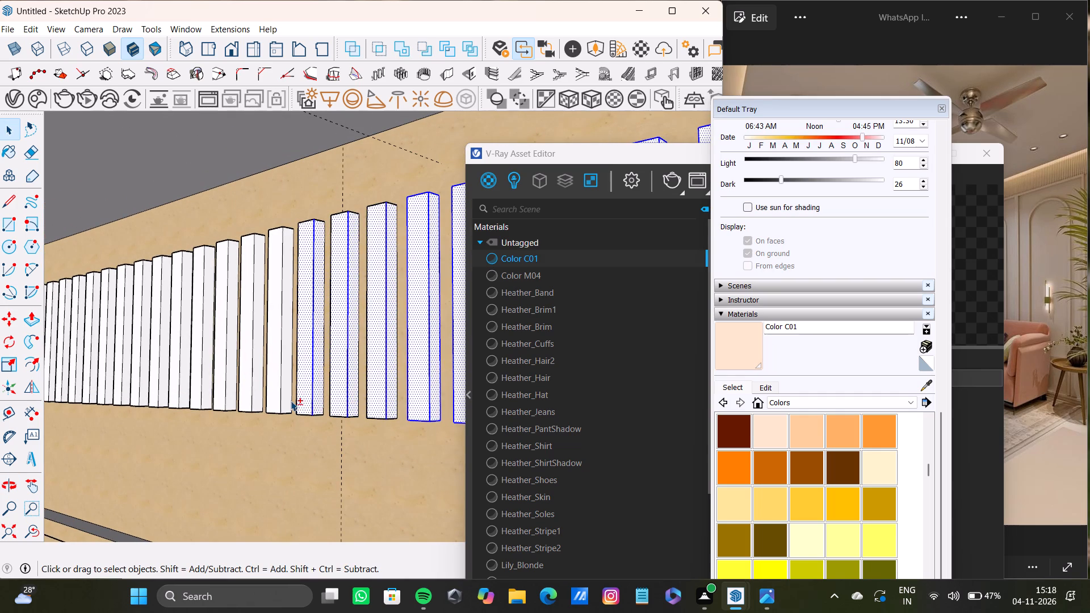
double_click(279, 400, "shift")
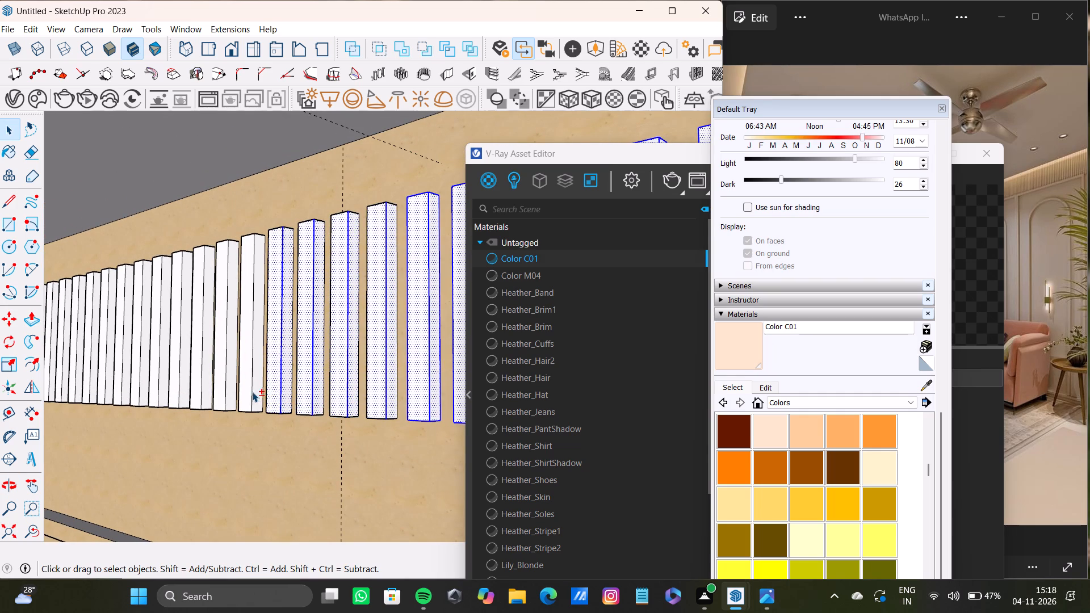
double_click(251, 392, "shift")
middle_click_drag(225, 359, 355, 386, "shift")
scroll(373, 409, "up", 3, "shift")
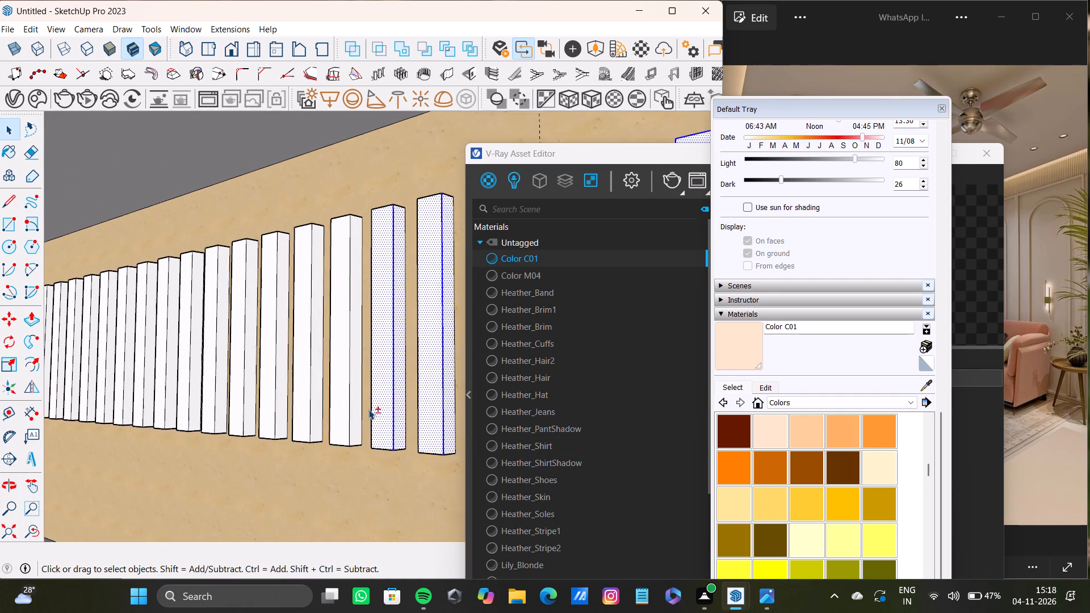
double_click(347, 417, "shift")
left_click(354, 421, "shift")
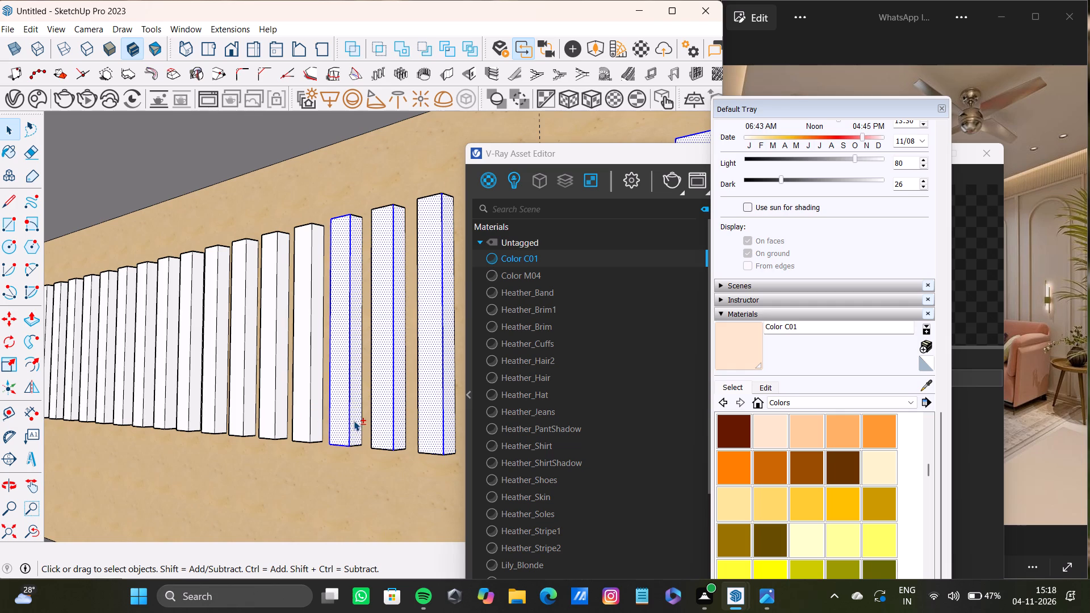
double_click(314, 422, "shift")
double_click(304, 421, "shift")
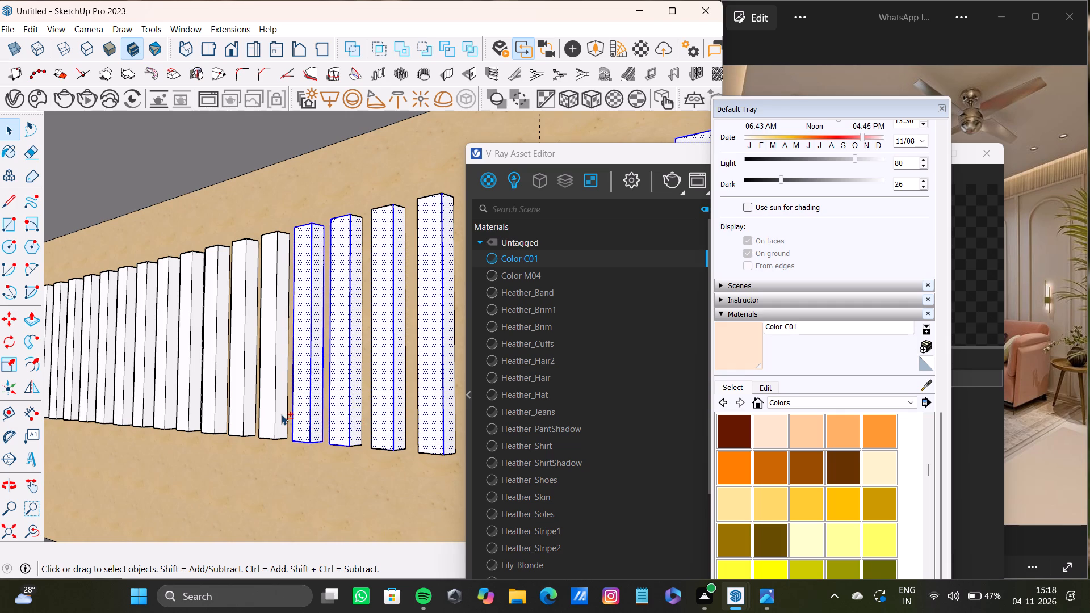
double_click(281, 414, "shift")
double_click(268, 414, "shift")
double_click(250, 417, "shift")
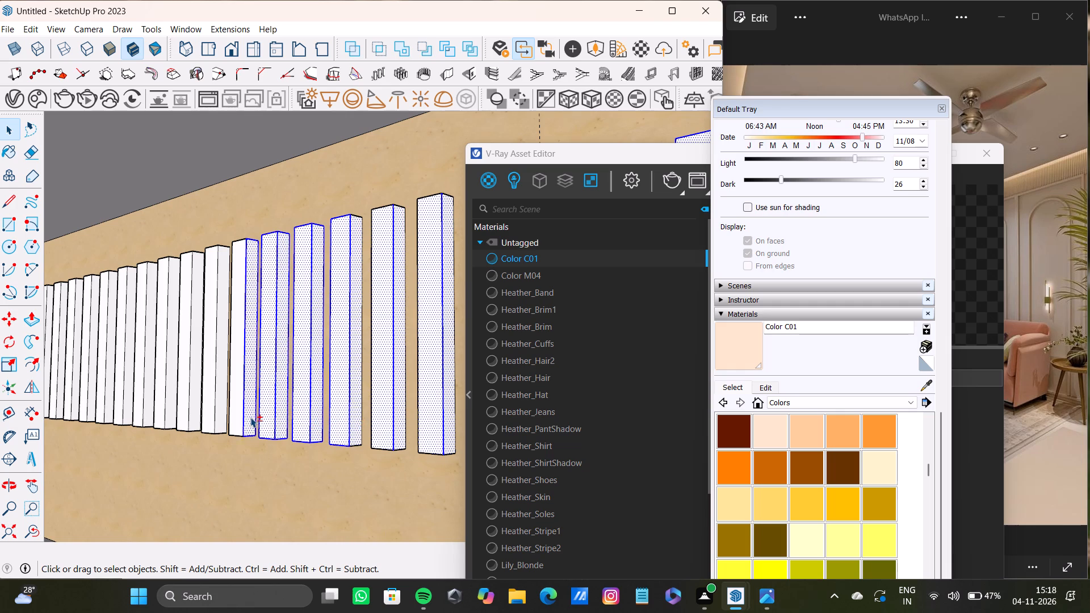
double_click(237, 417, "shift")
Extend the selection with three more consecutive slats' front and visible side faces.
middle_click_drag(244, 415, 383, 368, "shift")
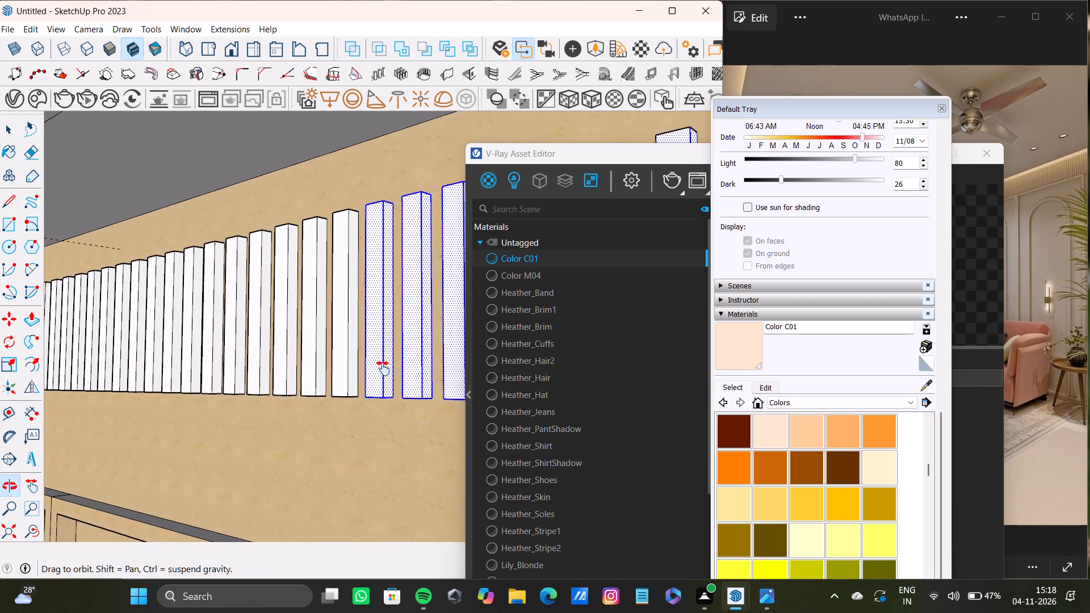
middle_click_drag(383, 368, 385, 367, "shift")
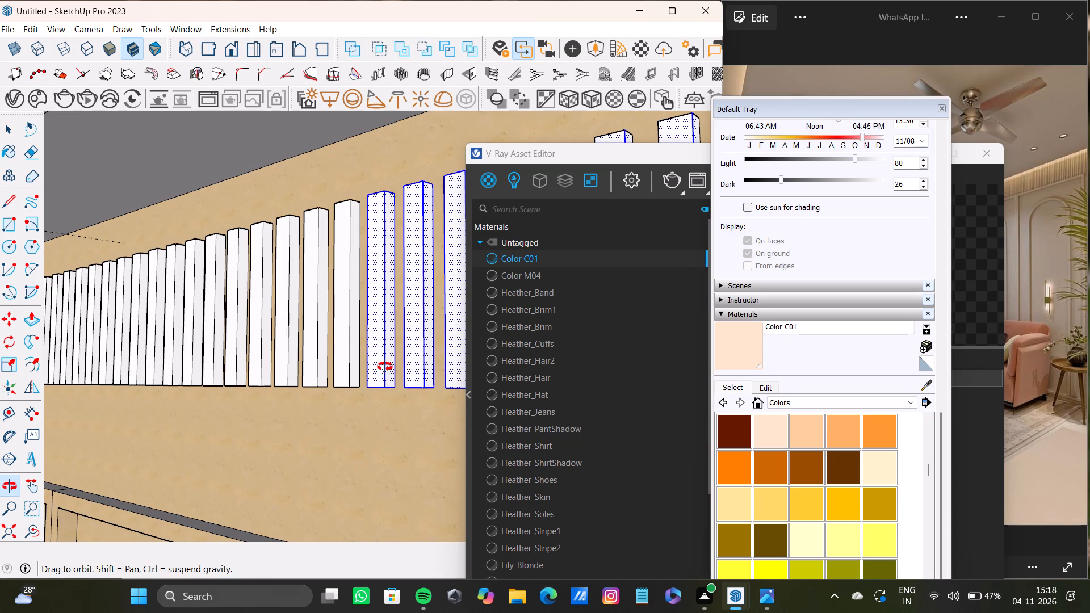
middle_click_drag(385, 367, 389, 369, "shift")
scroll(354, 380, "up", 3, "shift")
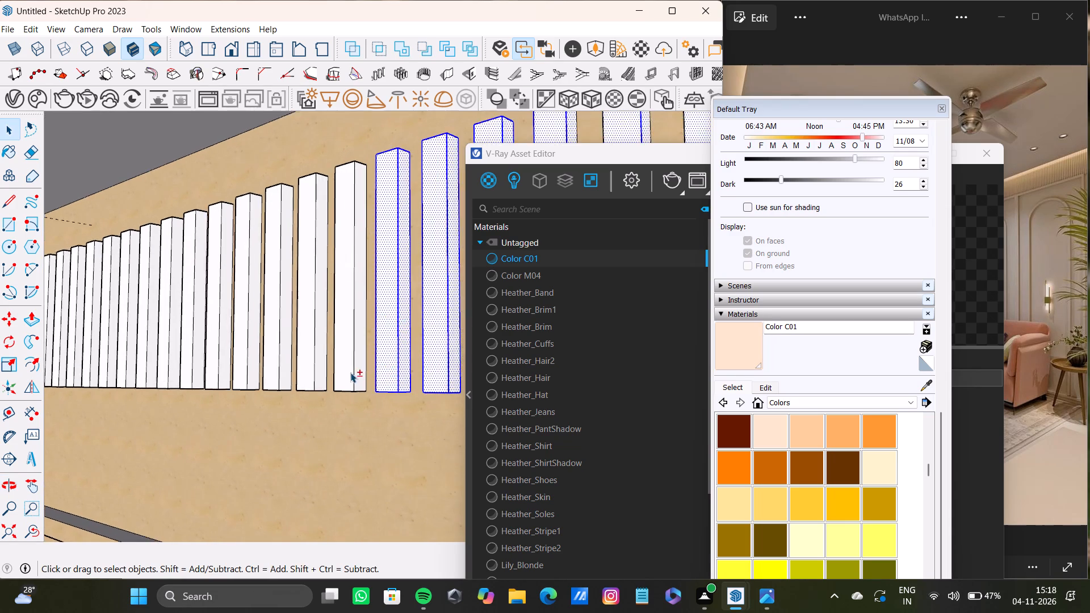
scroll(350, 372, "up", 3, "shift")
double_click(363, 373, "shift")
double_click(341, 377, "shift")
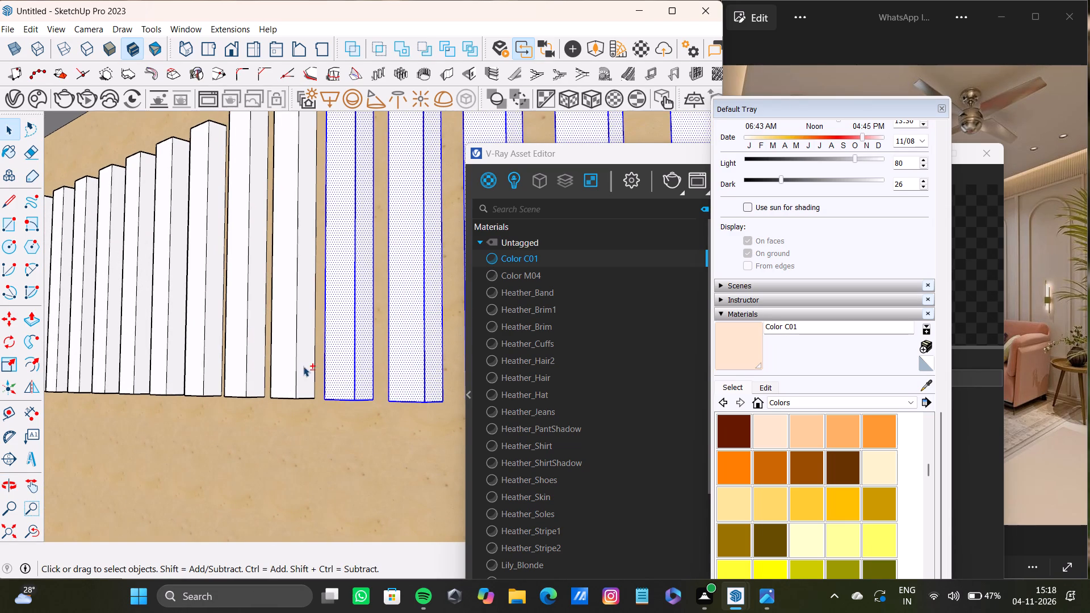
double_click(304, 366, "shift")
double_click(285, 365, "shift")
double_click(255, 362, "shift")
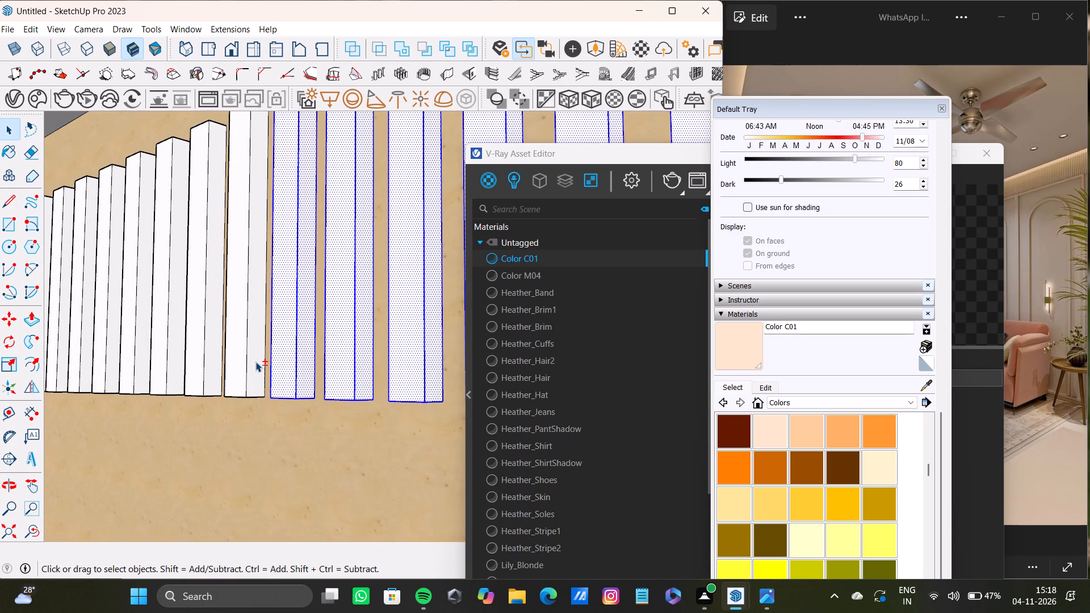
double_click(237, 371, "shift")
Add the front and visible side faces of the next three unselected slats to the selection.
middle_click_drag(233, 372, 426, 397, "shift")
scroll(411, 404, "up", 2, "shift")
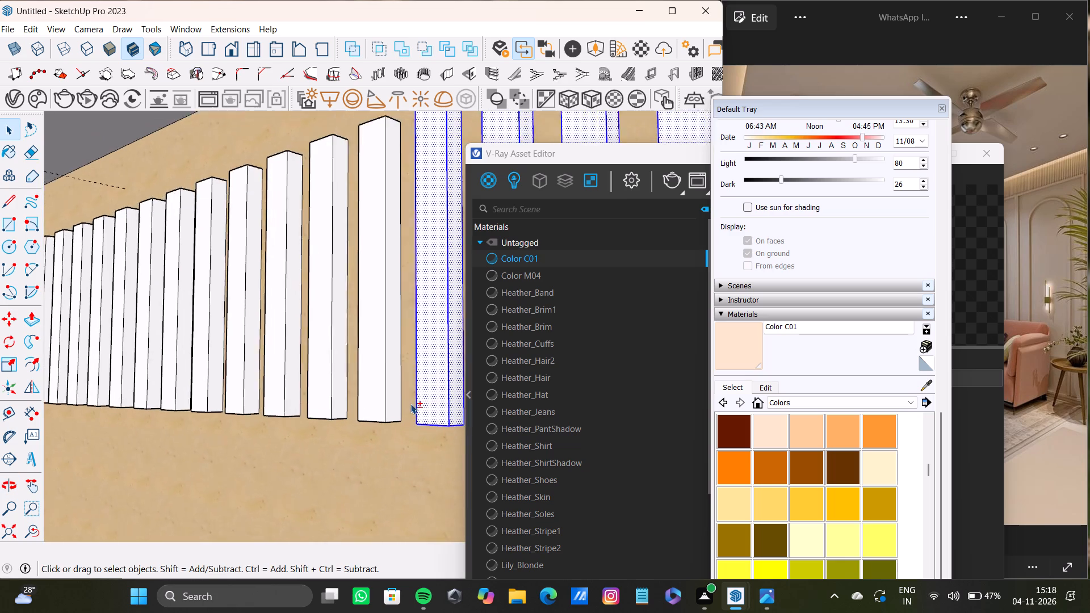
scroll(410, 404, "up", 1, "shift")
double_click(371, 395, "shift")
double_click(389, 397, "shift")
double_click(321, 385, "shift")
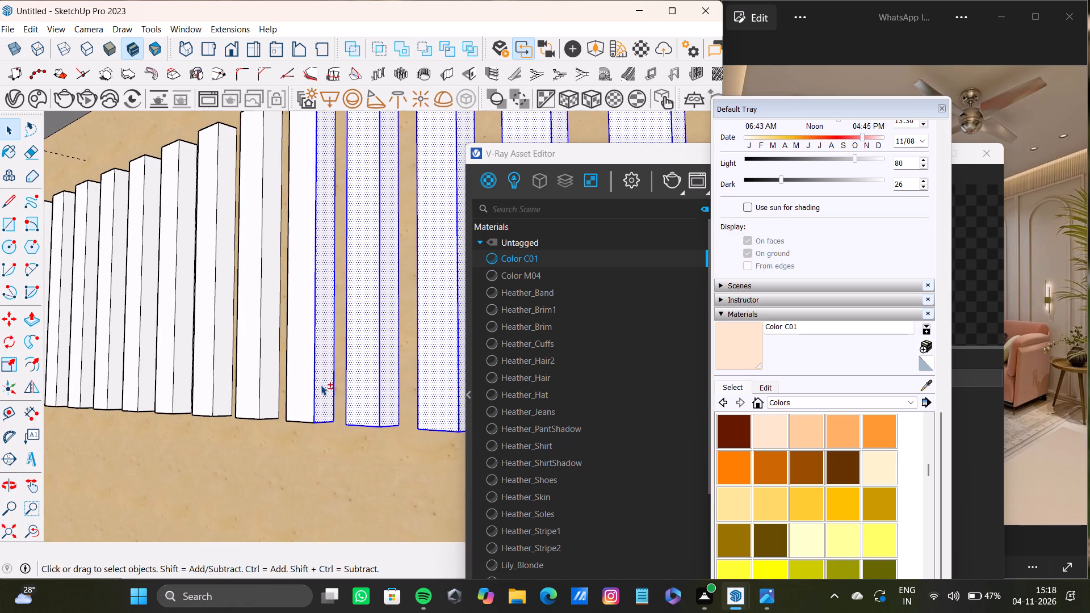
double_click(309, 386, "shift")
double_click(267, 391, "shift")
double_click(252, 392, "shift")
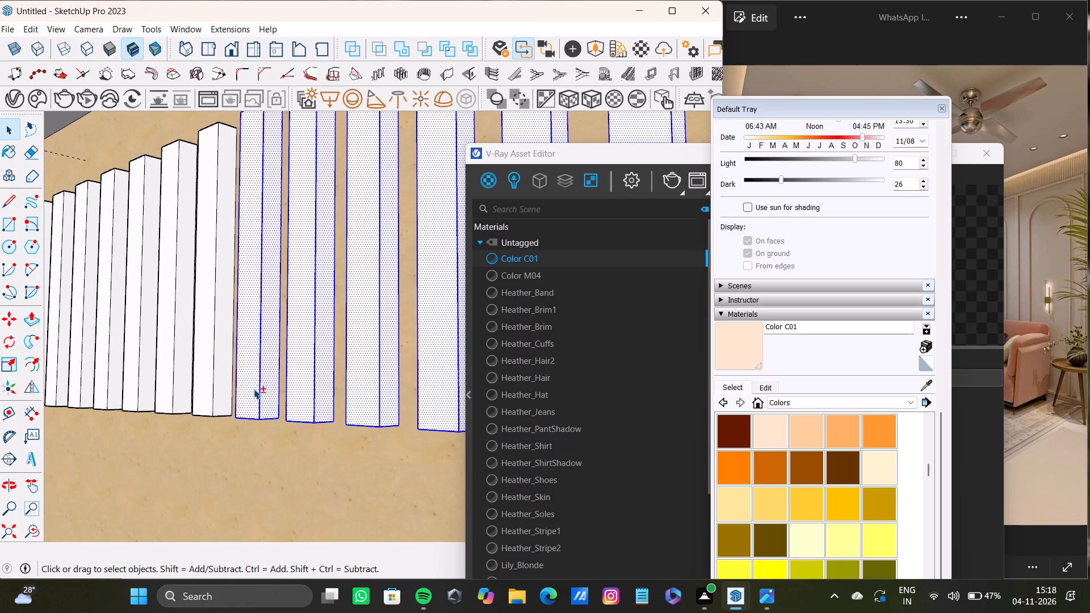
Extend the selection with two further slats, taking the front and visible side face of each.
middle_click_drag(248, 381, 352, 392, "shift")
scroll(333, 400, "up", 2, "shift")
double_click(314, 392, "shift")
double_click(297, 392, "shift")
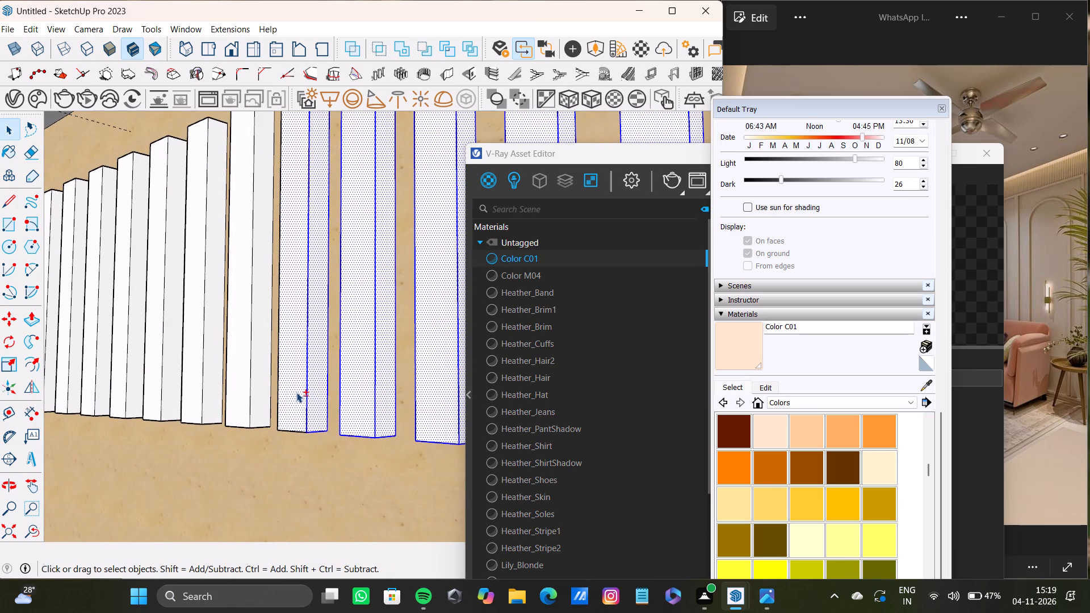
double_click(255, 393, "shift")
double_click(247, 392, "shift")
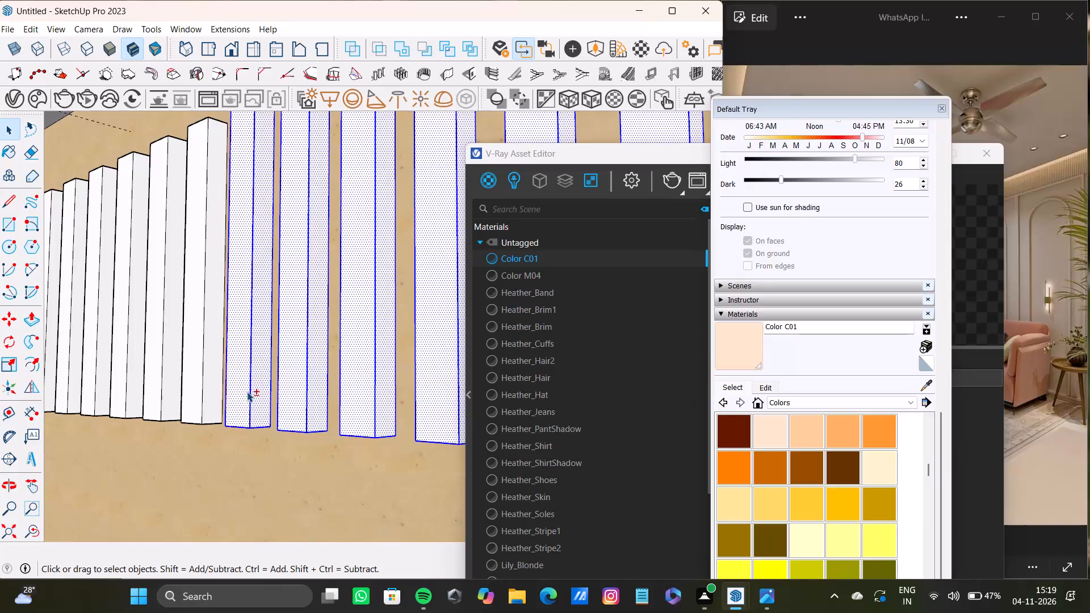
Continue the selection with the following four slats' front and visible side faces.
middle_click_drag(271, 366, 400, 377, "shift")
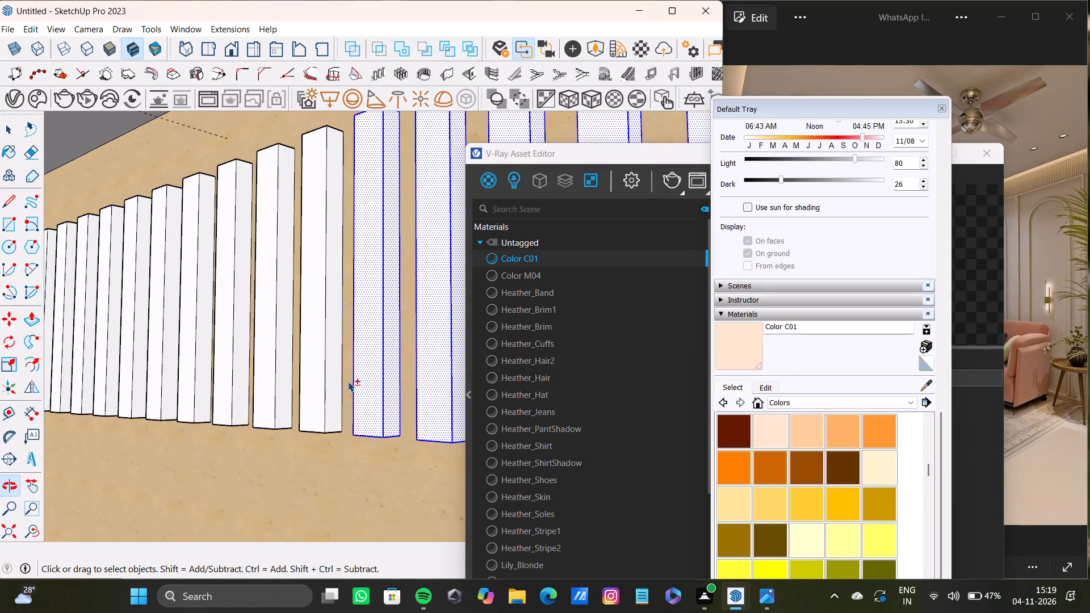
double_click(331, 390, "shift")
double_click(312, 394, "shift")
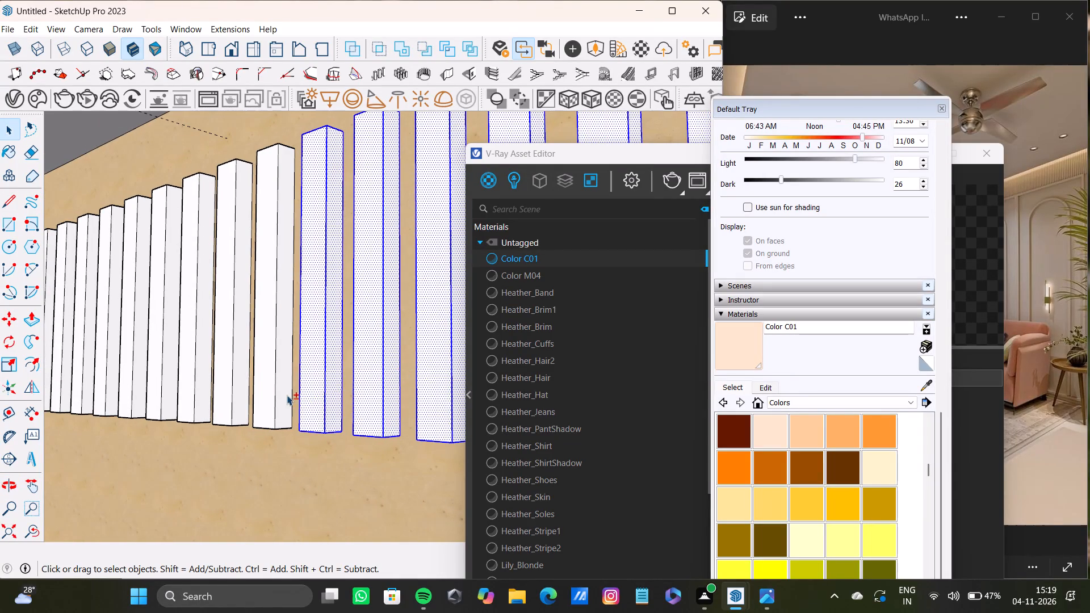
double_click(288, 400, "shift")
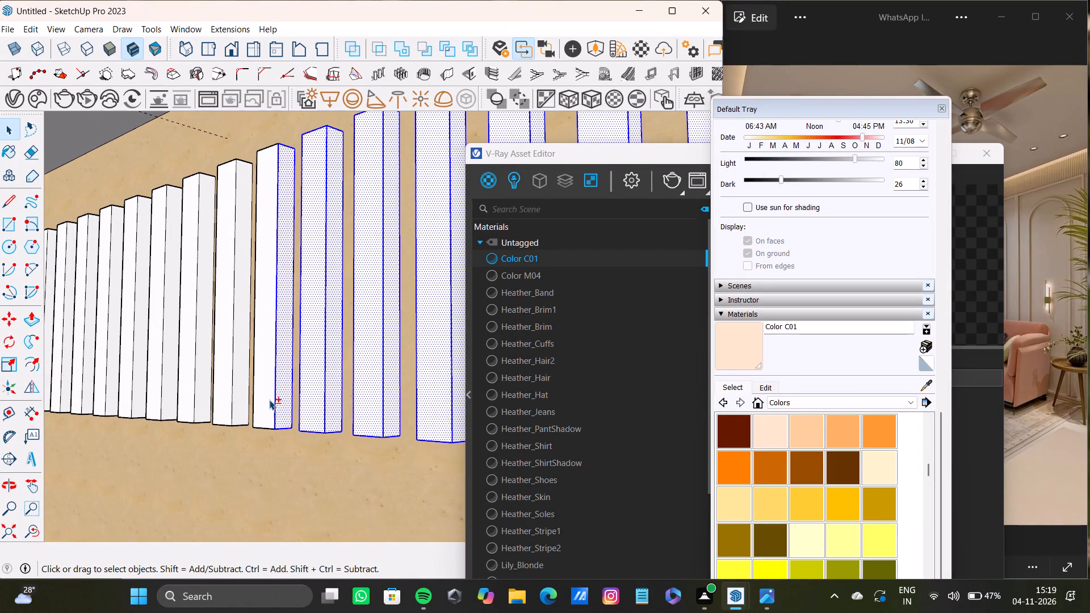
double_click(267, 400, "shift")
double_click(240, 397, "shift")
double_click(229, 397, "shift")
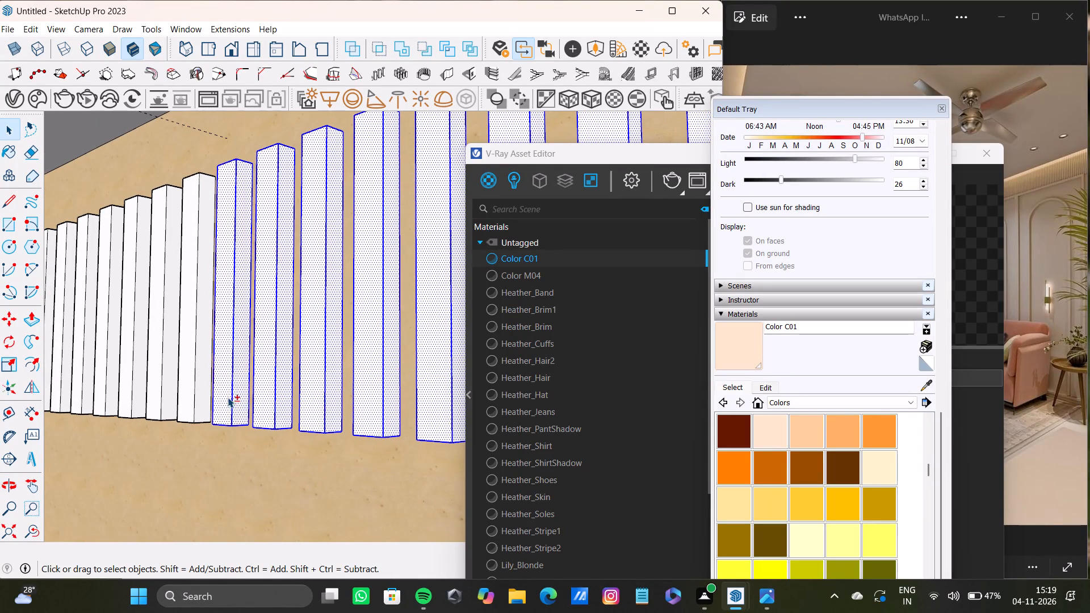
double_click(202, 388, "shift")
double_click(192, 388, "shift")
Add three more consecutive slats along the band to the selection, including their front and visible side faces.
middle_click_drag(198, 381, 412, 409, "shift")
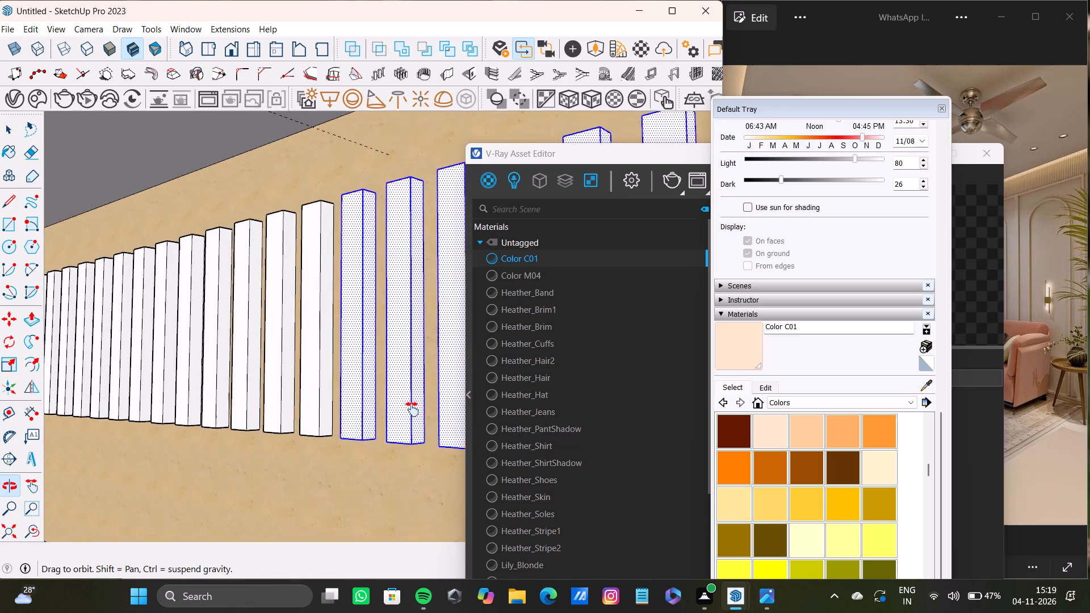
middle_click_drag(412, 409, 436, 412, "shift")
scroll(381, 410, "up", 4, "shift")
double_click(381, 410, "shift")
double_click(395, 410, "shift")
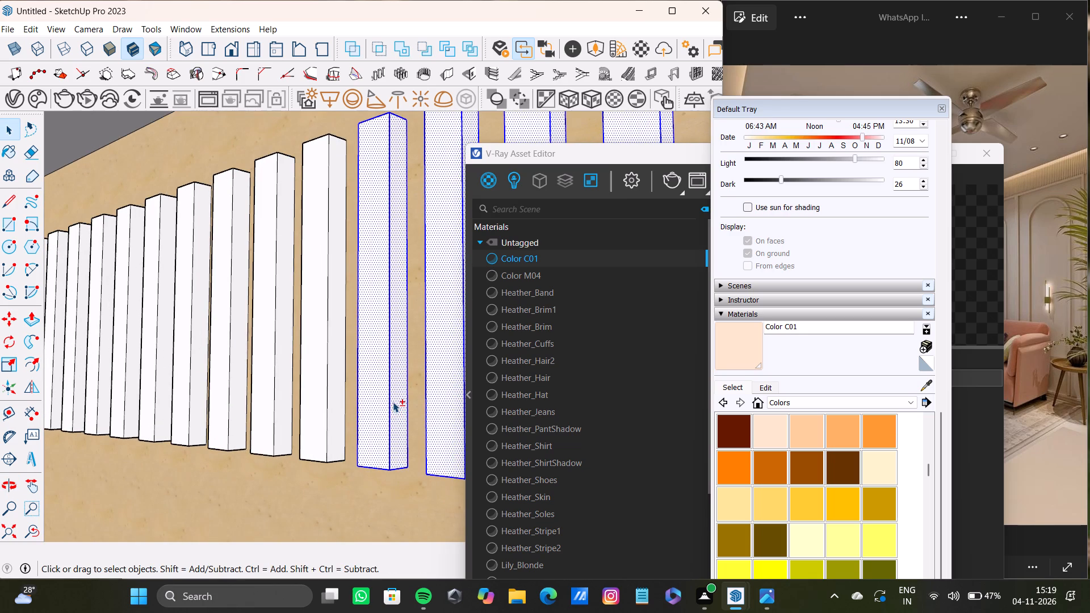
left_click(317, 415, "shift")
left_click_drag(317, 415, 322, 415, "shift")
double_click(335, 418, "shift")
double_click(268, 398, "shift")
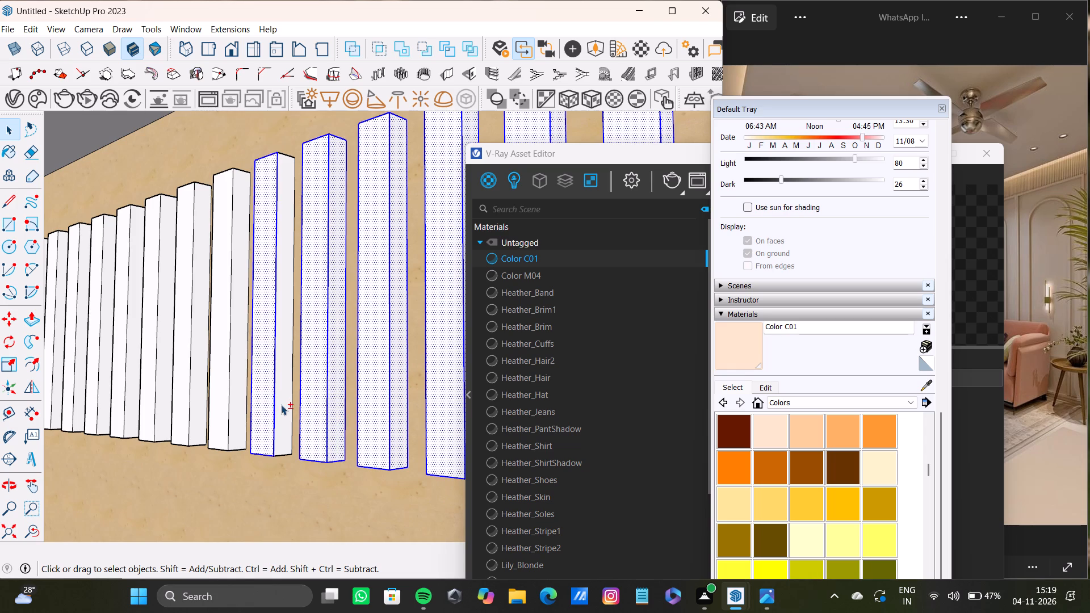
double_click(281, 406, "shift")
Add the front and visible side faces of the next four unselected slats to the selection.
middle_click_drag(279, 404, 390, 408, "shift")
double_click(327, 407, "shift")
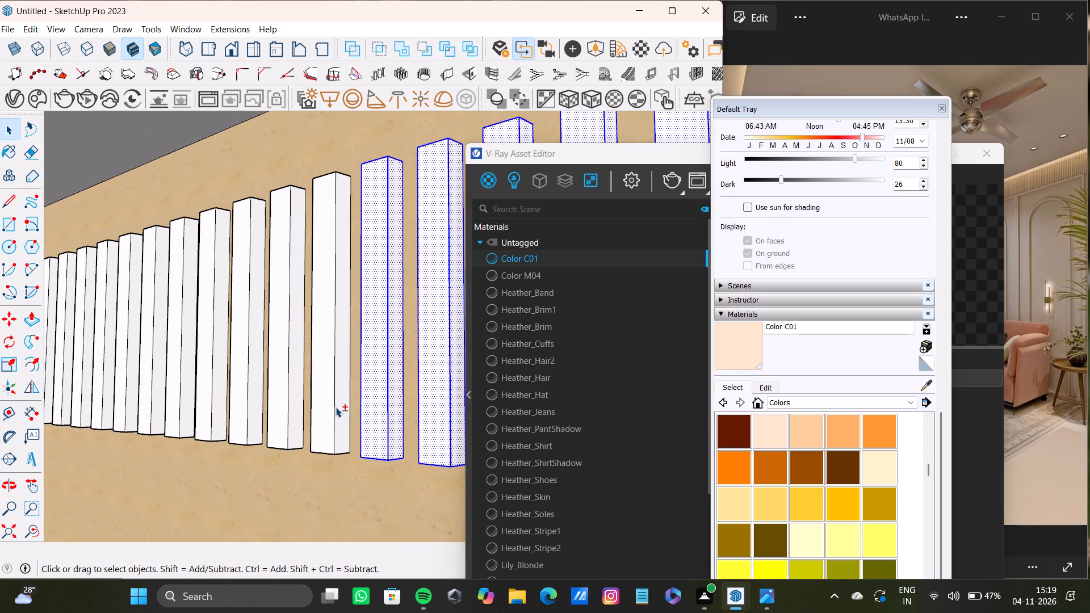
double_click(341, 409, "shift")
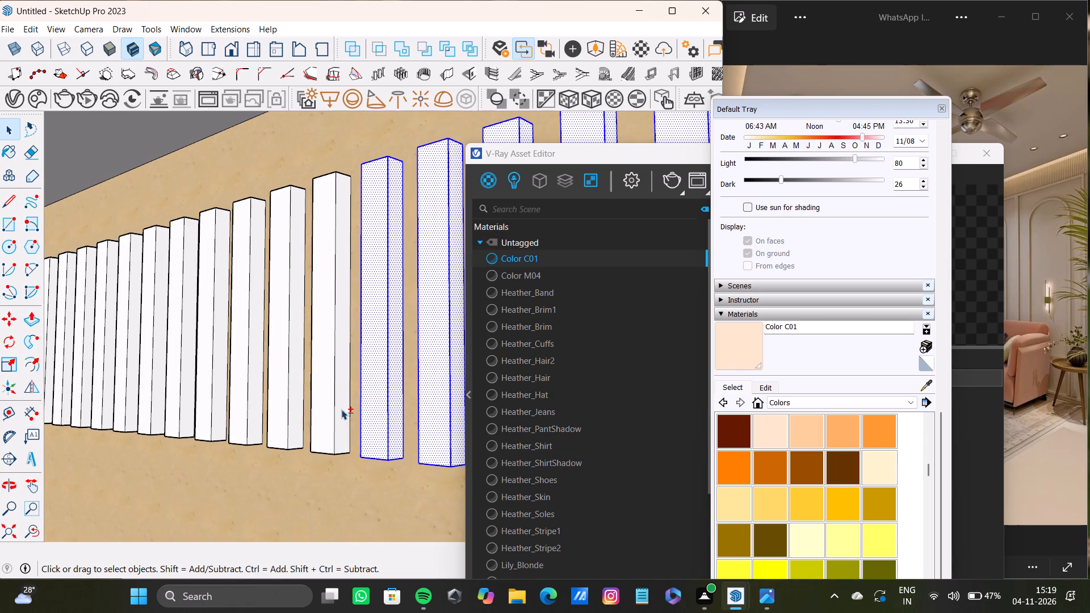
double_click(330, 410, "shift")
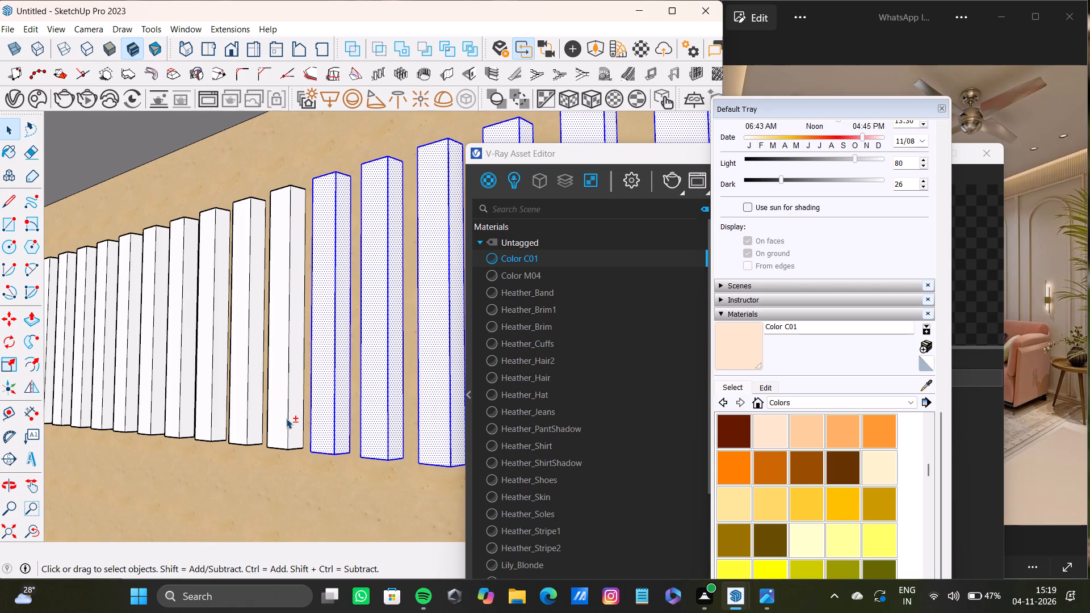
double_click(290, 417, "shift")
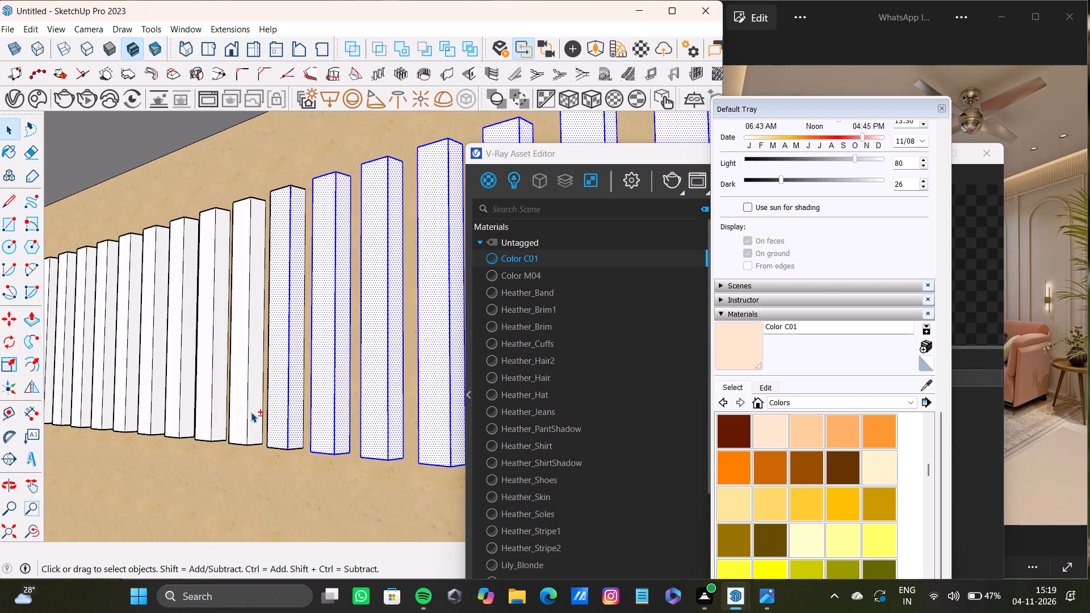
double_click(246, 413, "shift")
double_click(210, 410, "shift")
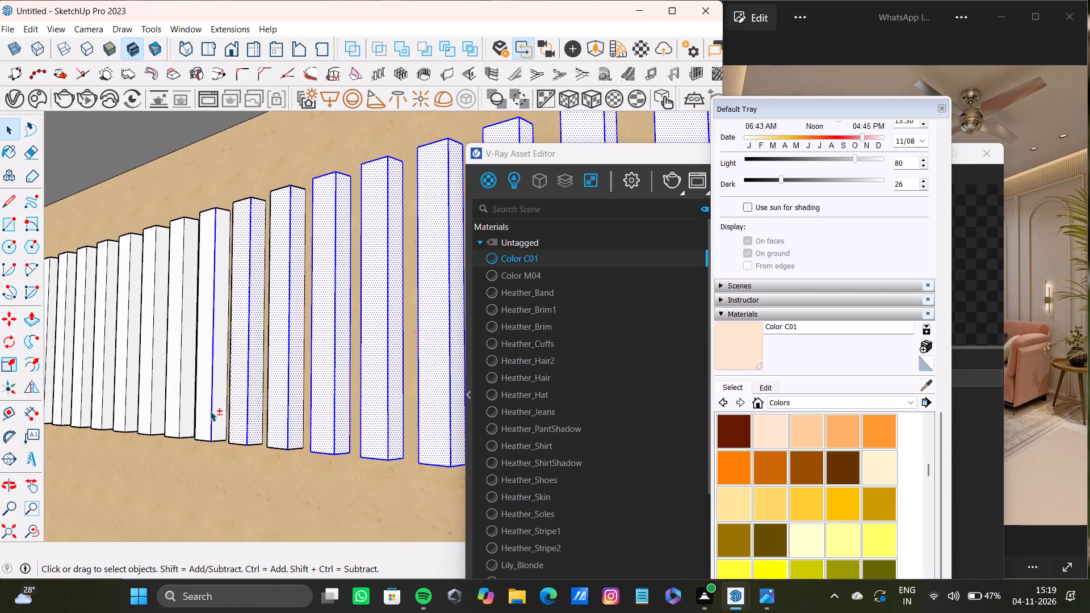
Select three adjacent slats farther along the band, adding two new ones and taking the bordering slat's front face again.
middle_click_drag(208, 395, 463, 409, "shift")
triple_click(424, 419, "shift")
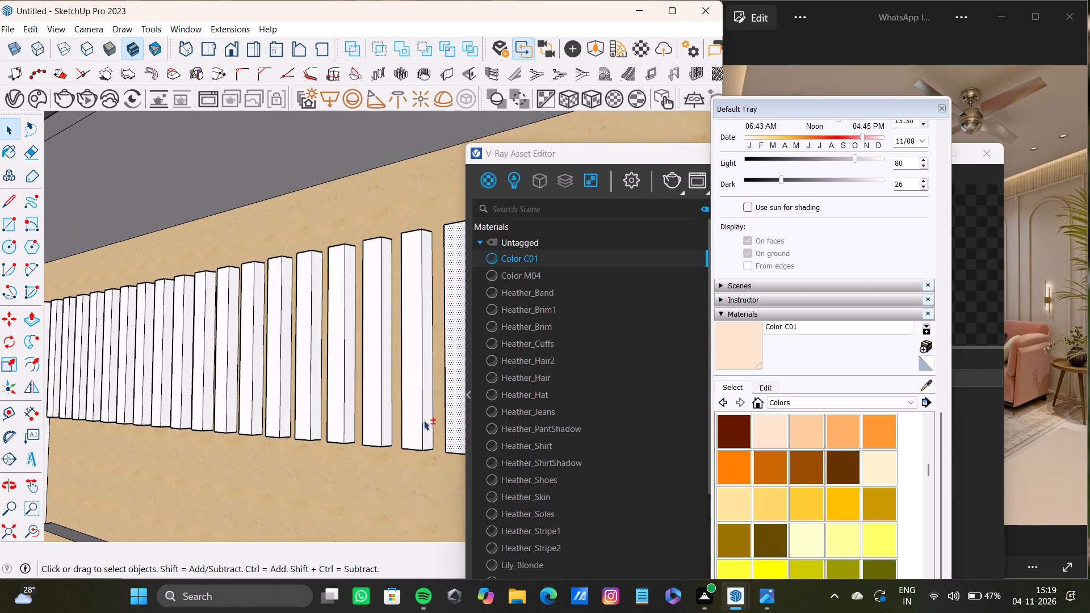
left_click(423, 423, "shift")
double_click(422, 421, "shift")
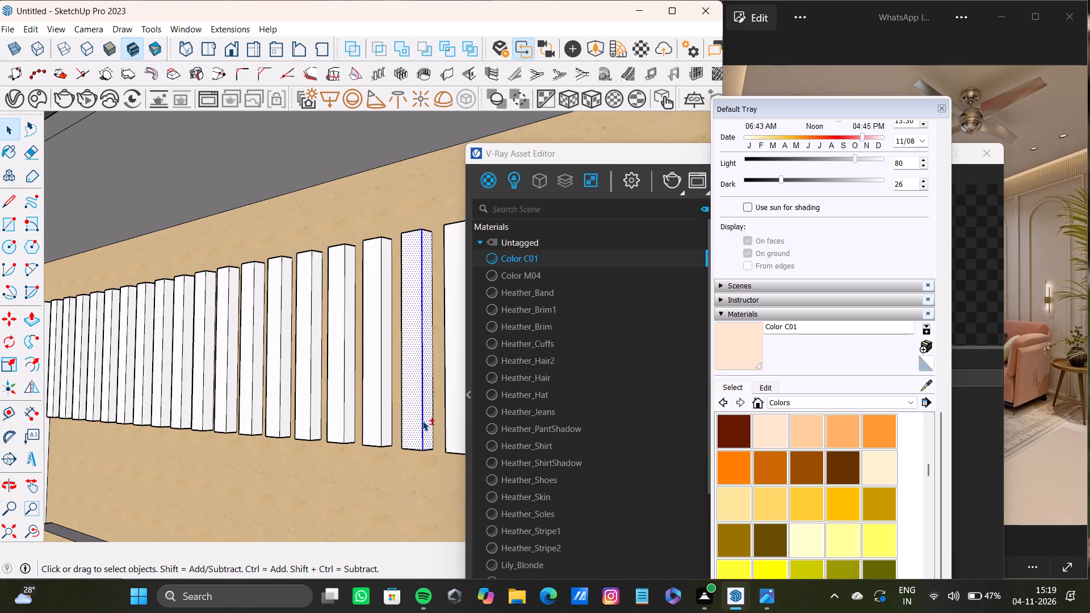
double_click(379, 414, "shift")
double_click(388, 420, "shift")
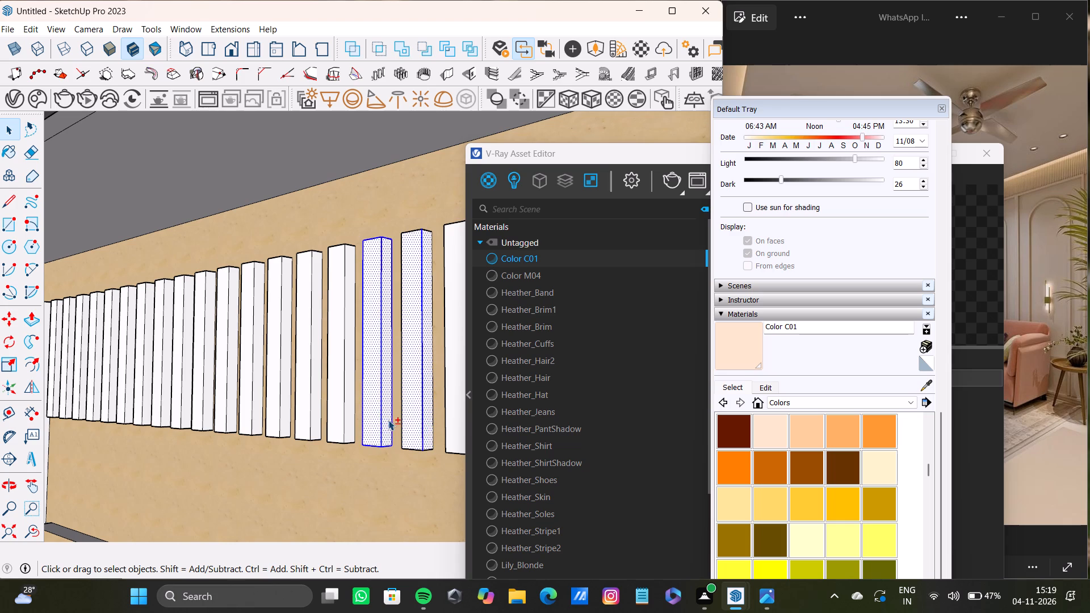
middle_click_drag(419, 418, 326, 413, "shift")
double_click(359, 406, "shift")
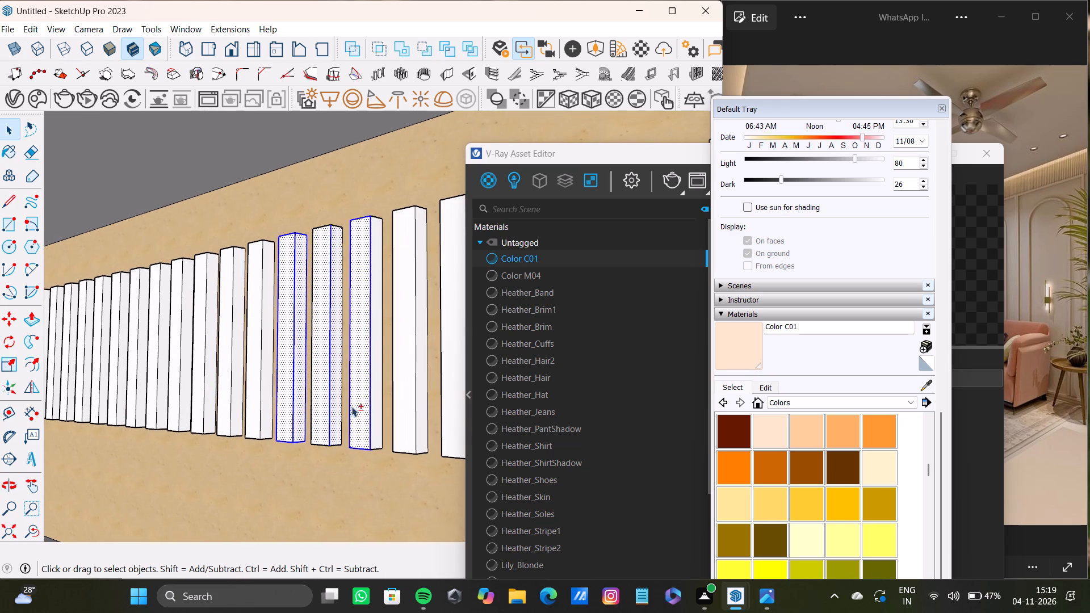
Return to the remaining selected run and add the front and visible side faces of the three unselected slats bordering it.
scroll(345, 406, "down", 13, "shift")
middle_click_drag(353, 398, 155, 358, "shift")
scroll(303, 332, "down", 5, "shift")
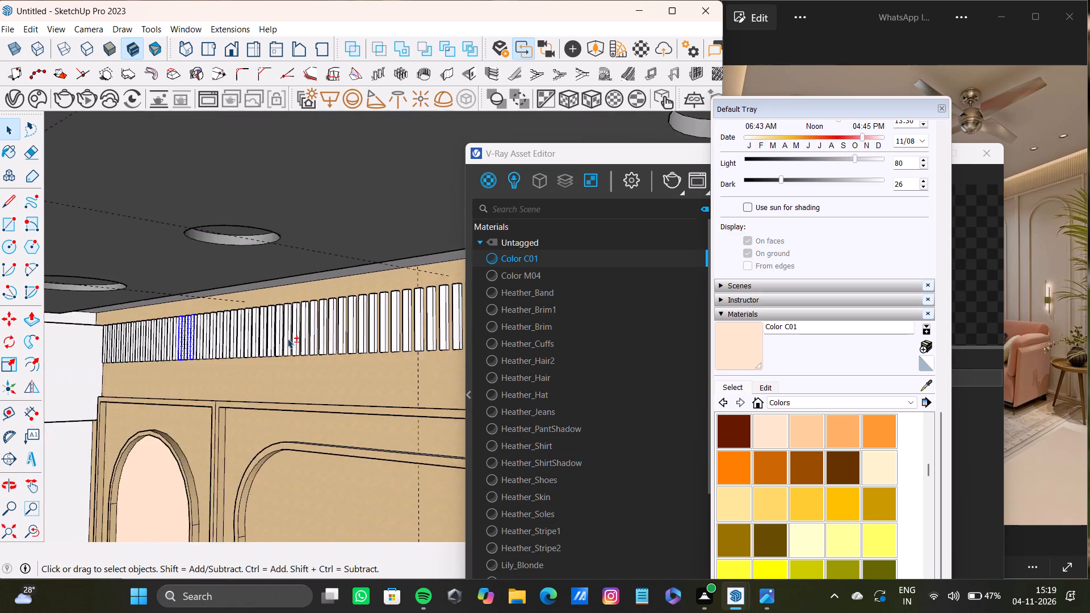
scroll(287, 338, "down", 4, "shift")
middle_click_drag(361, 350, 291, 347, "shift")
scroll(339, 326, "up", 8, "shift")
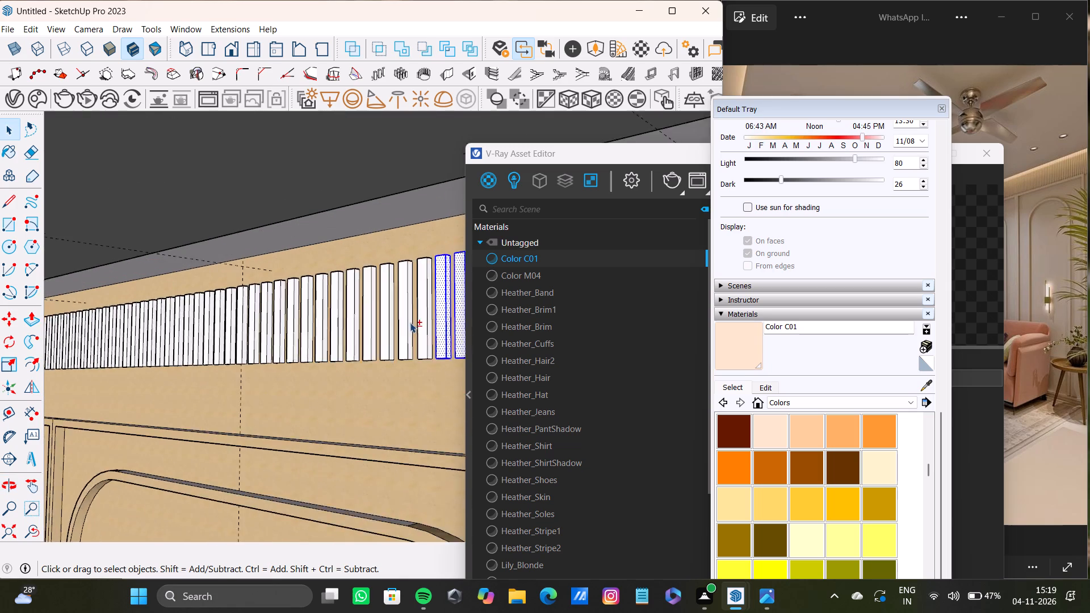
scroll(410, 322, "up", 2, "shift")
middle_click_drag(372, 320, 326, 317, "shift")
scroll(406, 339, "up", 3, "shift")
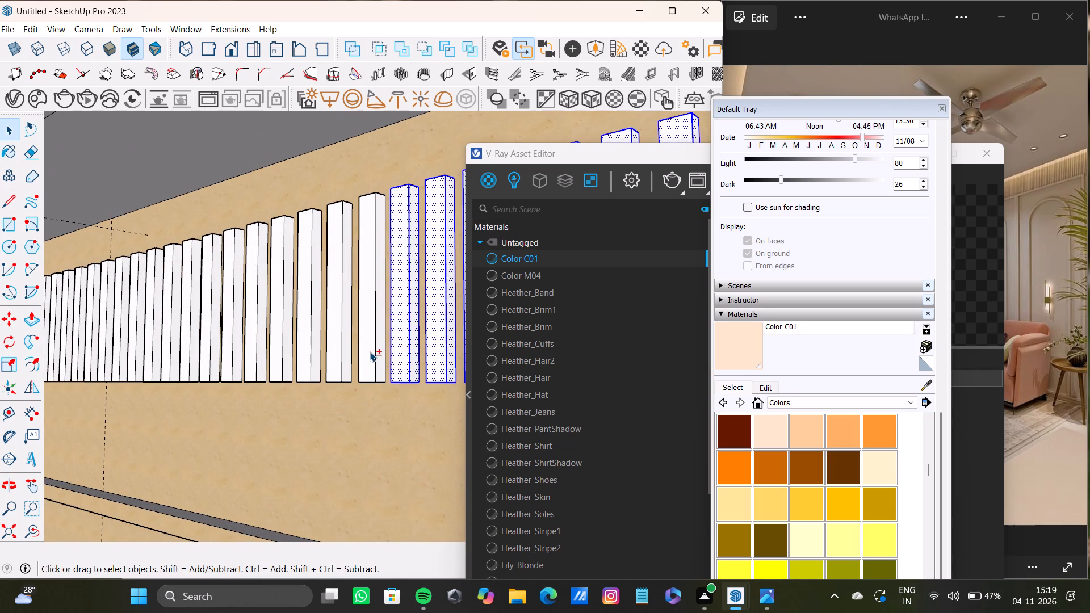
double_click(370, 351, "shift")
double_click(380, 362, "shift")
double_click(337, 370, "shift")
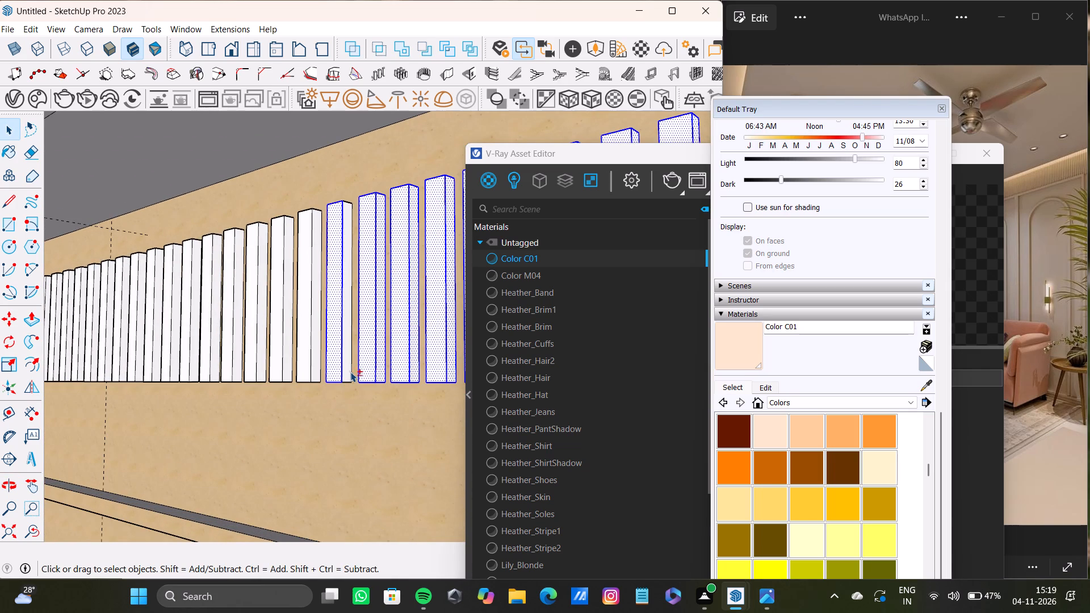
double_click(348, 372, "shift")
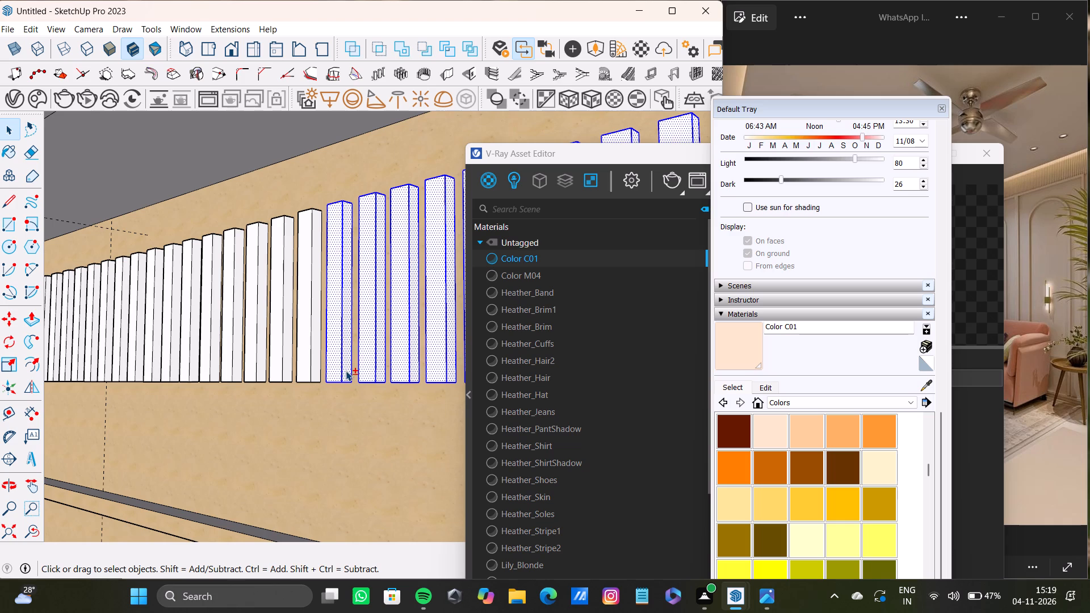
double_click(302, 368, "shift")
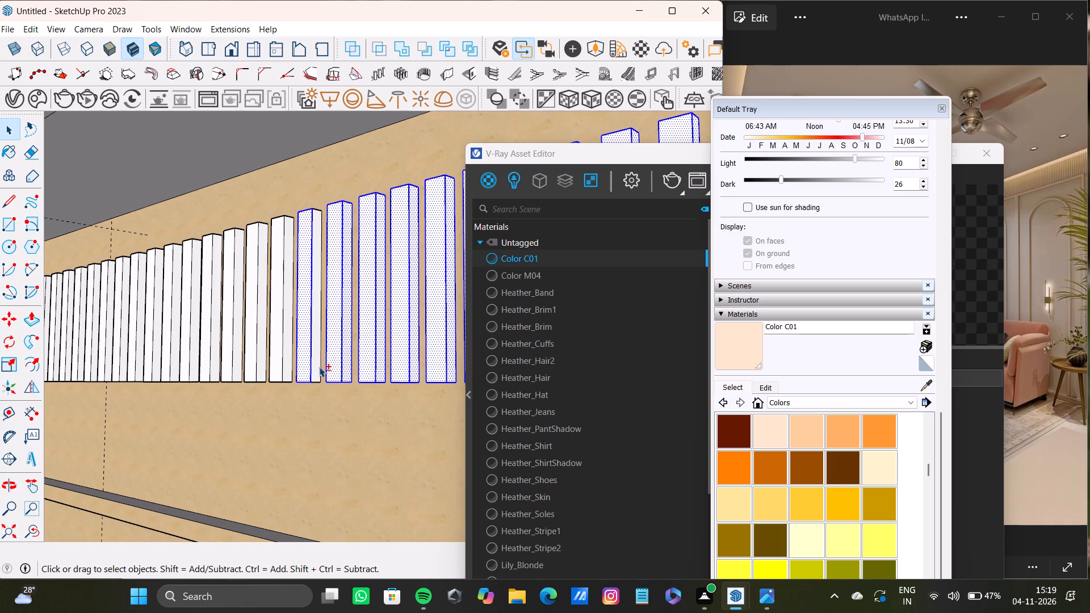
double_click(314, 368, "shift")
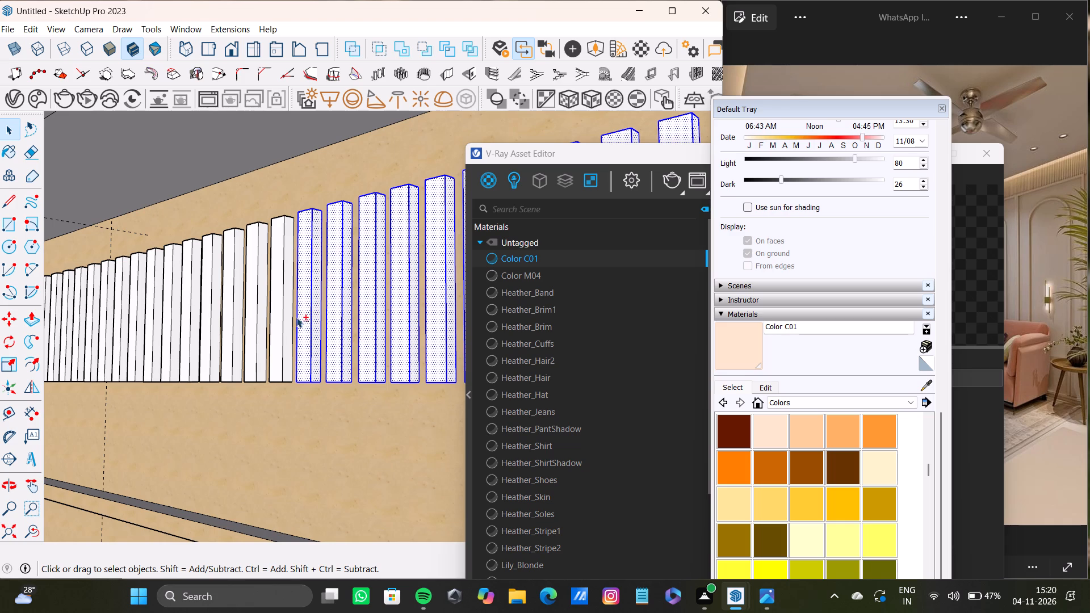
Extend the selection with the following four slats, taking the front and visible side face of each.
scroll(277, 341, "up", 10, "shift")
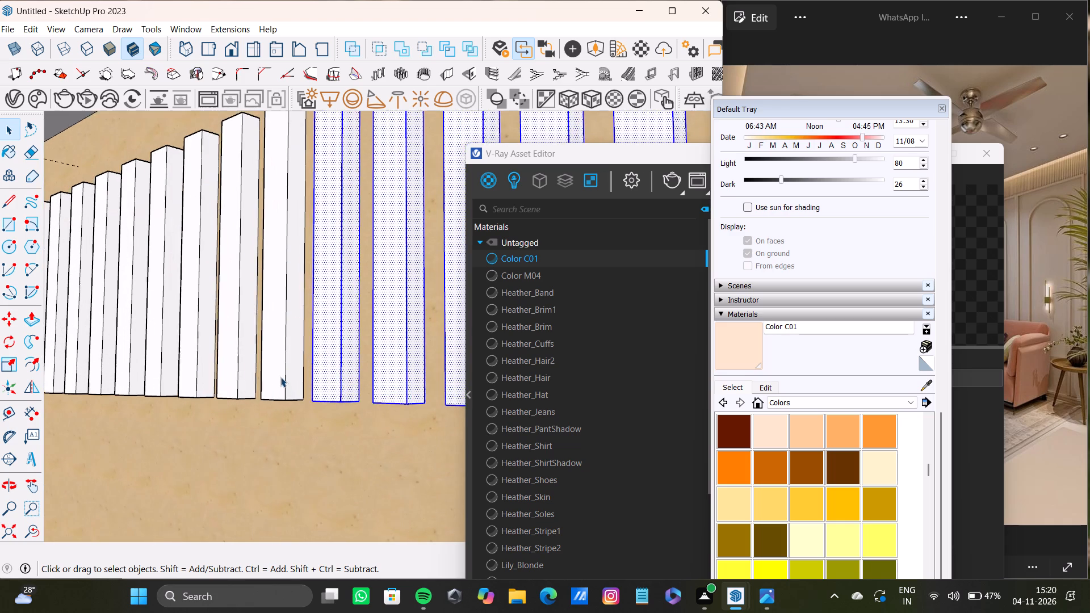
scroll(280, 377, "up", 4, "shift")
double_click(280, 374, "shift")
double_click(304, 378, "shift")
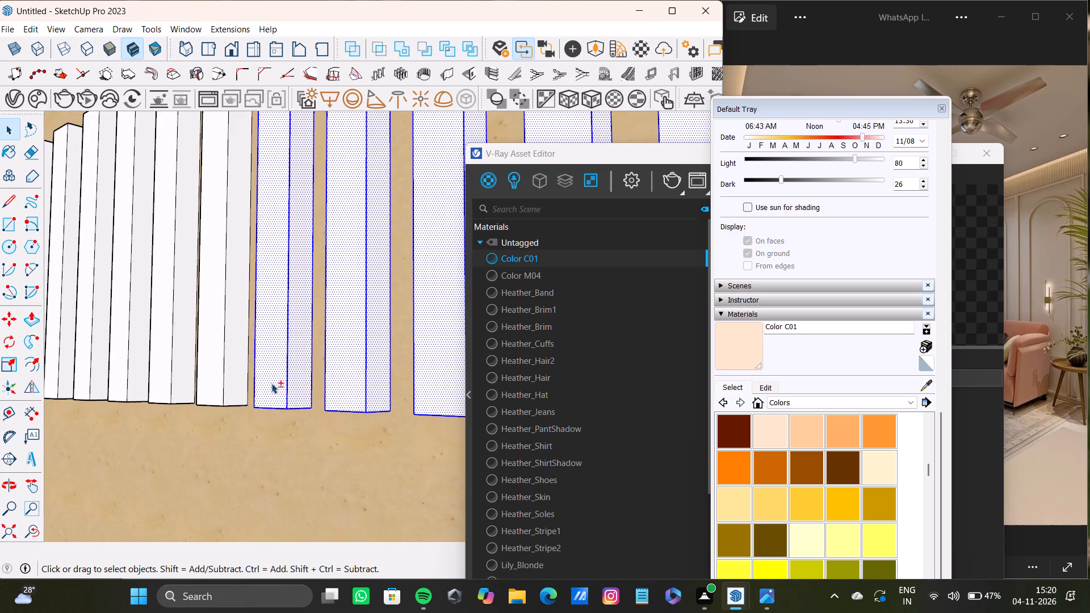
double_click(215, 381, "shift")
double_click(230, 387, "shift")
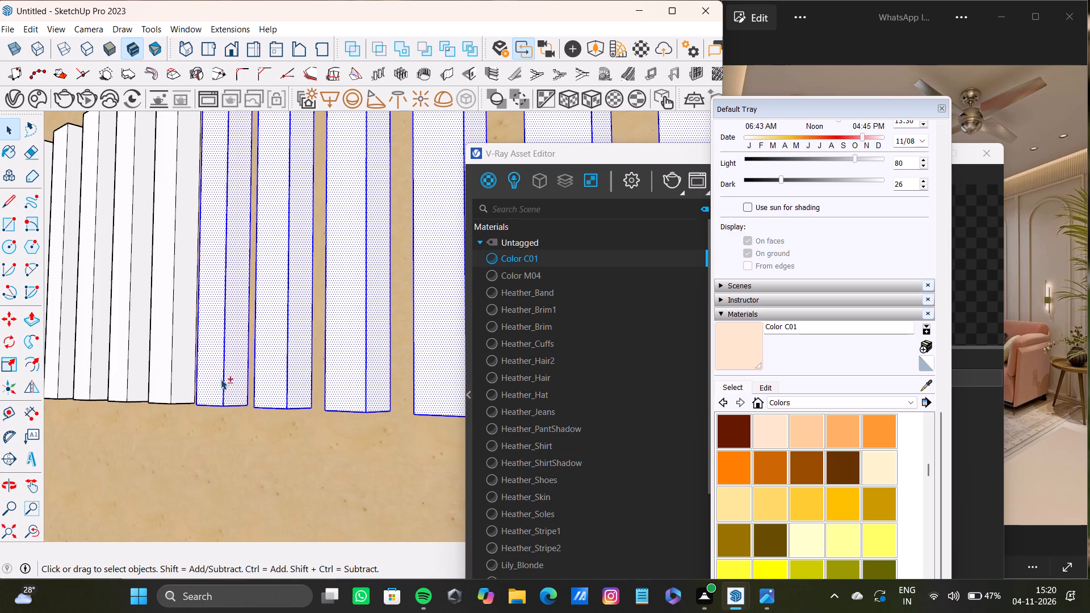
middle_click_drag(249, 316, 330, 333, "shift")
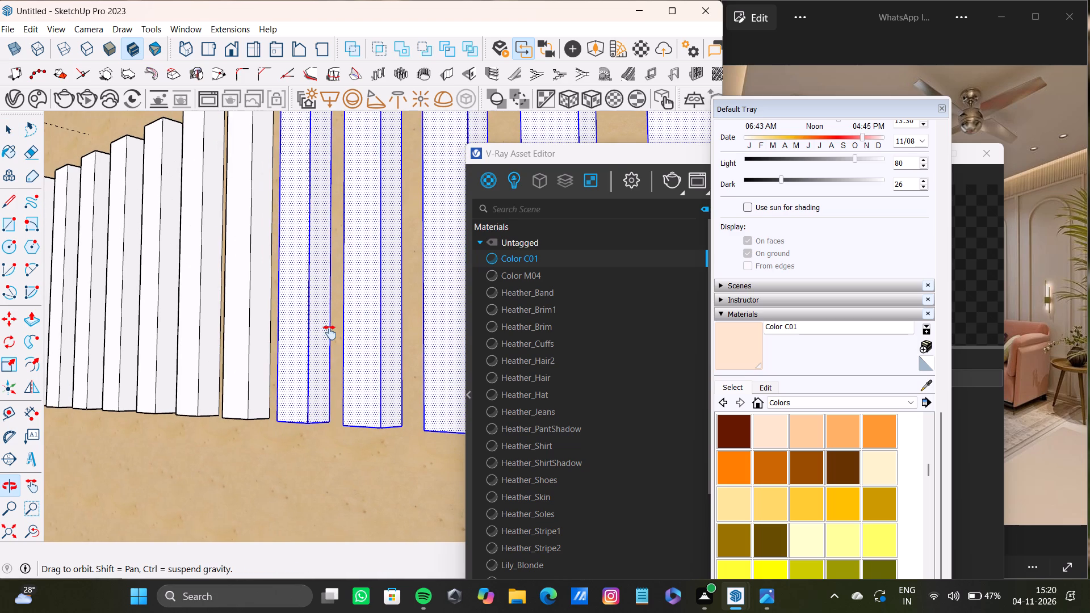
middle_click_drag(330, 333, 330, 333, "shift")
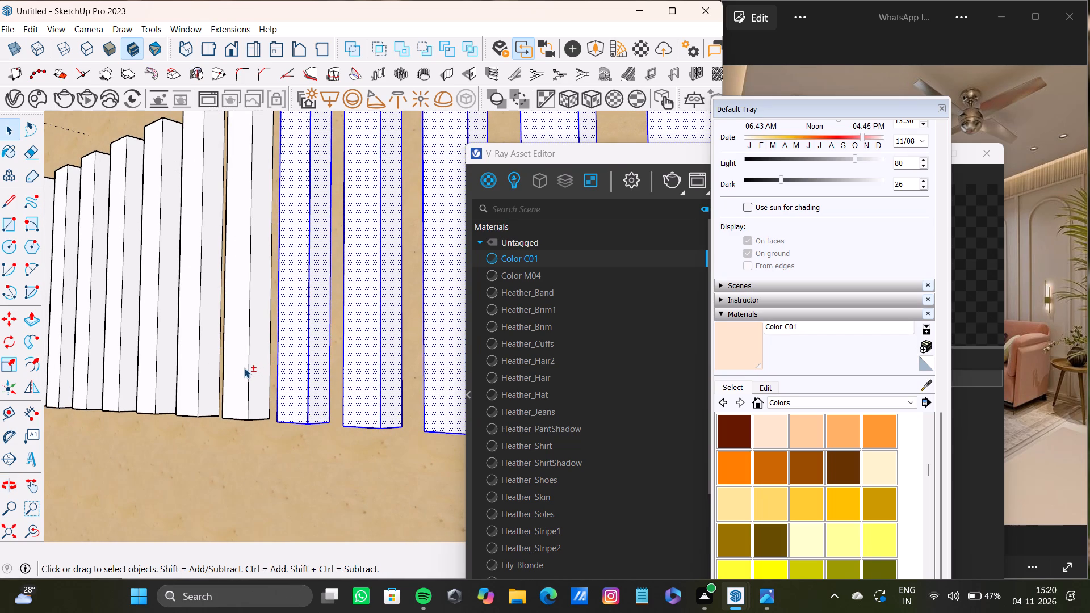
double_click(244, 368, "shift")
double_click(261, 373, "shift")
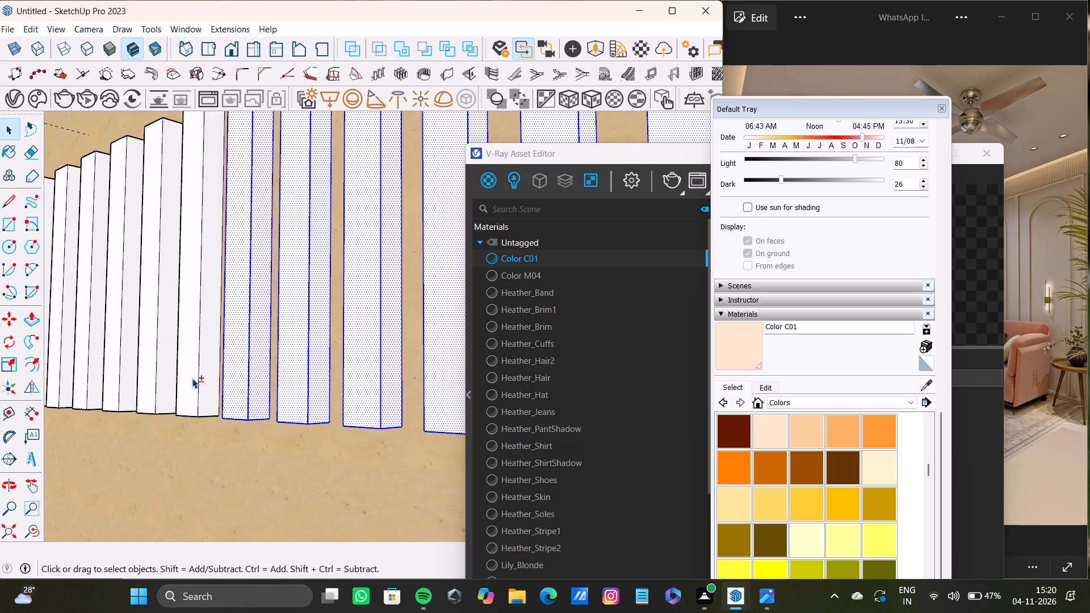
double_click(192, 378, "shift")
double_click(210, 386, "shift")
Add five more consecutive slats along the band to the selection, including their front and visible side faces.
middle_click_drag(208, 384, 301, 371, "shift")
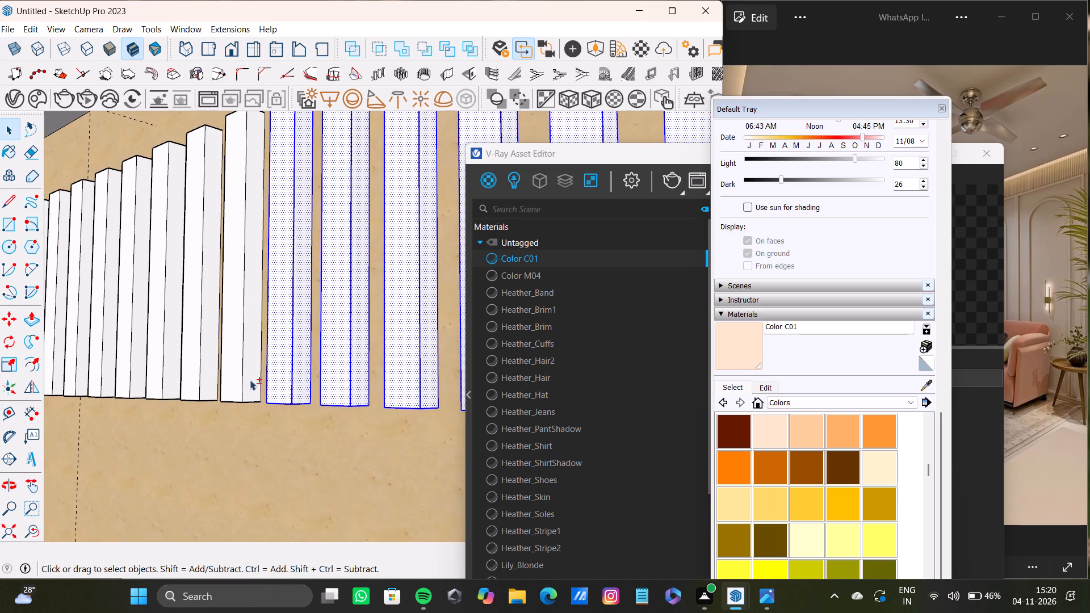
double_click(227, 383, "shift")
double_click(250, 388, "shift")
left_click(192, 389, "shift")
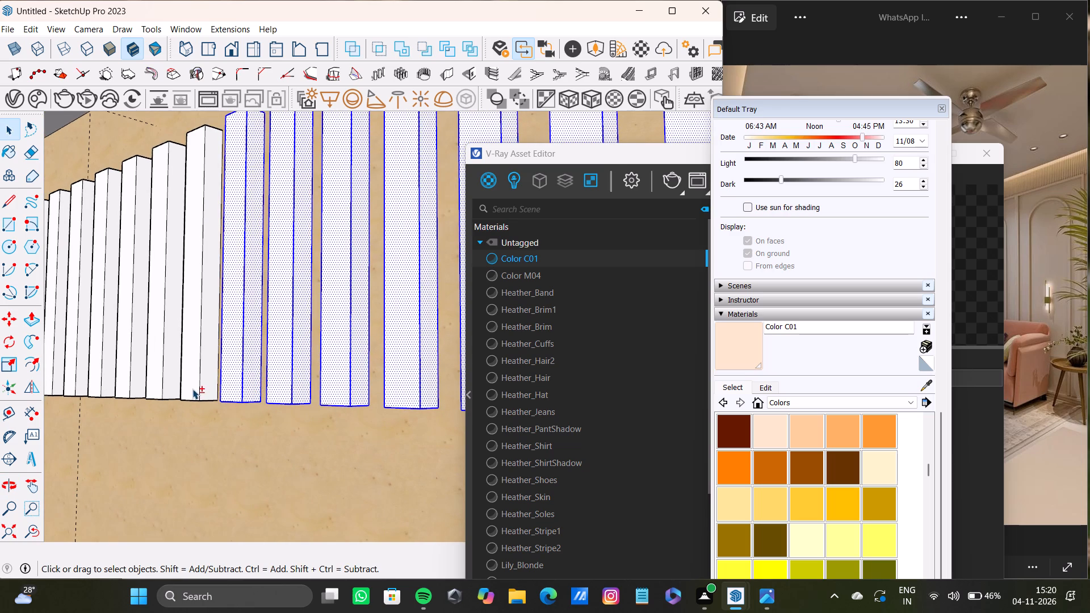
double_click(206, 390, "shift")
middle_click_drag(189, 376, 349, 388, "shift")
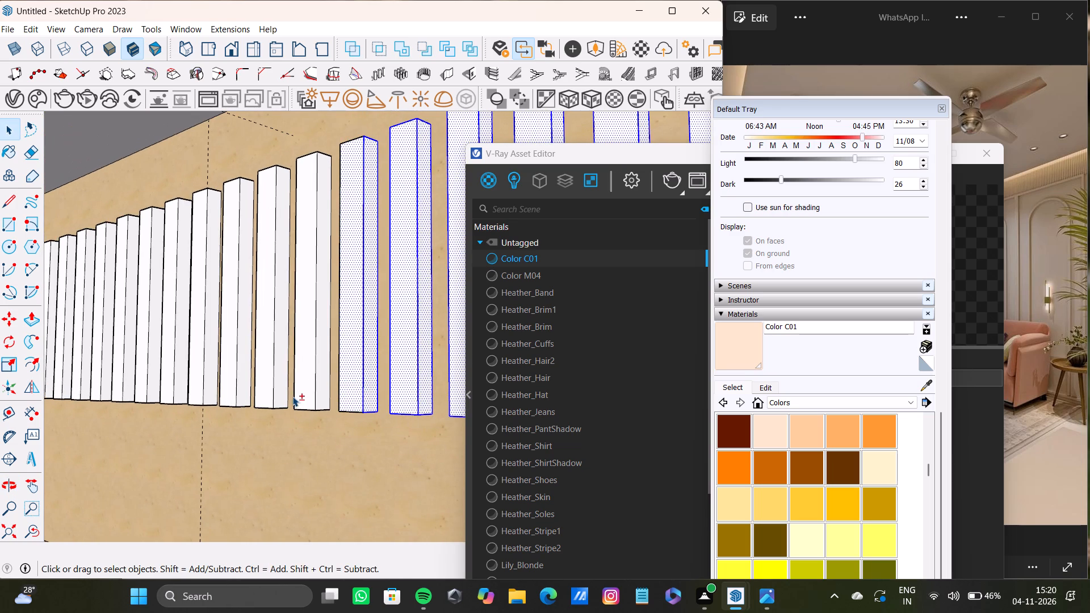
double_click(308, 396, "shift")
double_click(323, 392, "shift")
double_click(266, 389, "shift")
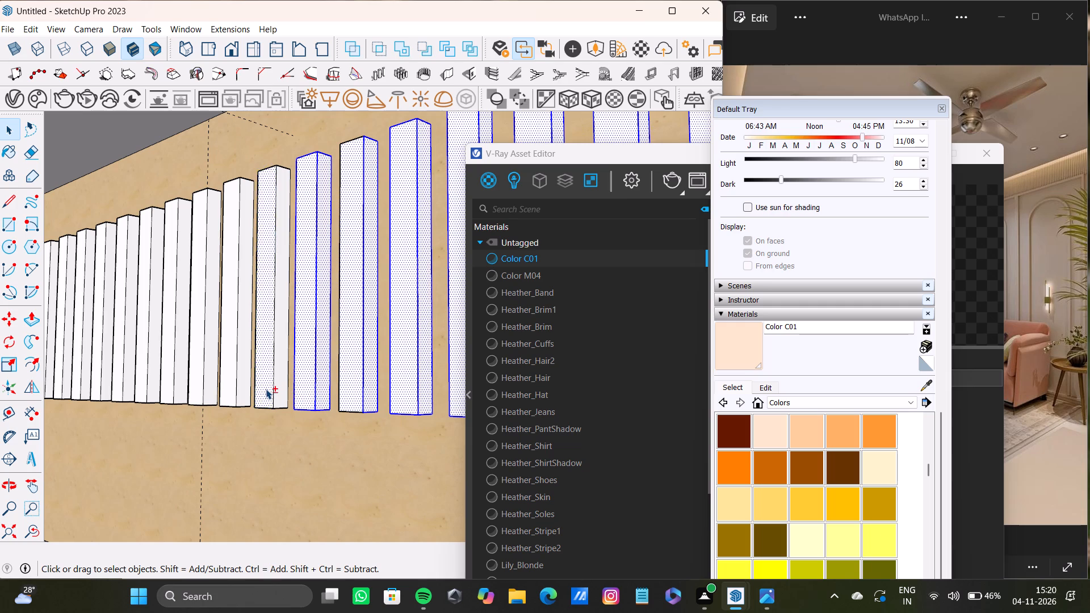
double_click(282, 393, "shift")
double_click(233, 386, "shift")
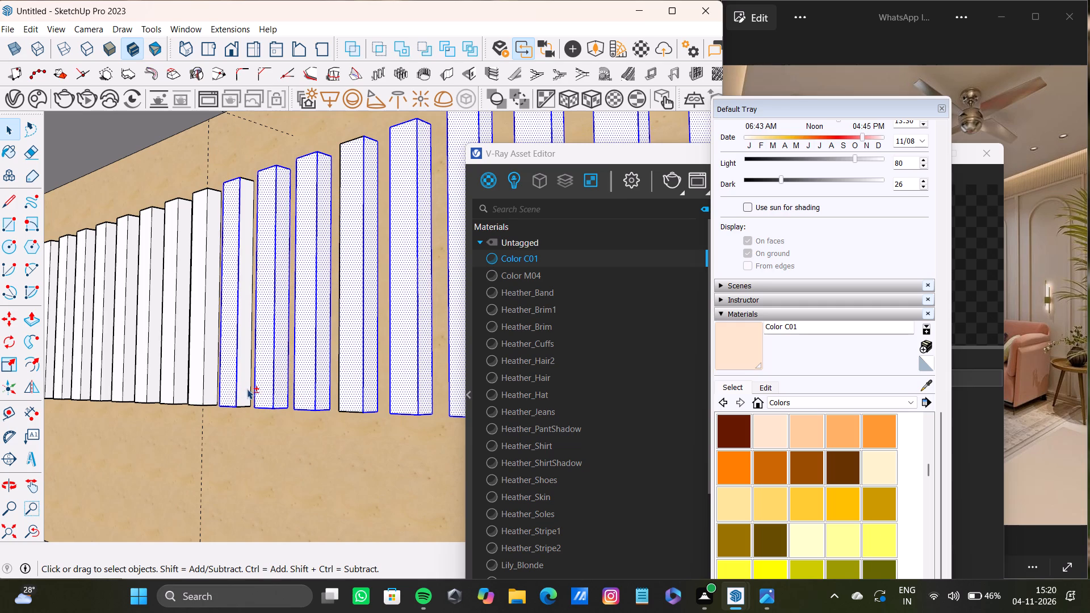
double_click(242, 390, "shift")
Extend the selection with the next five slats along the band, taking the front and visible side face of each.
middle_click_drag(236, 372, 353, 391, "shift")
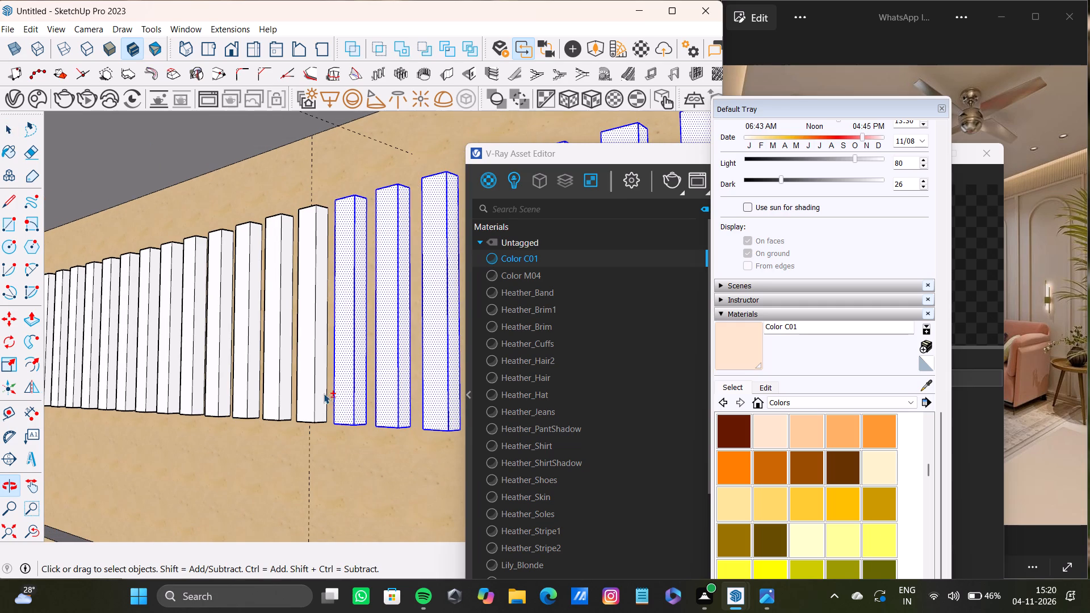
double_click(304, 402, "shift")
double_click(321, 405, "shift")
double_click(271, 402, "shift")
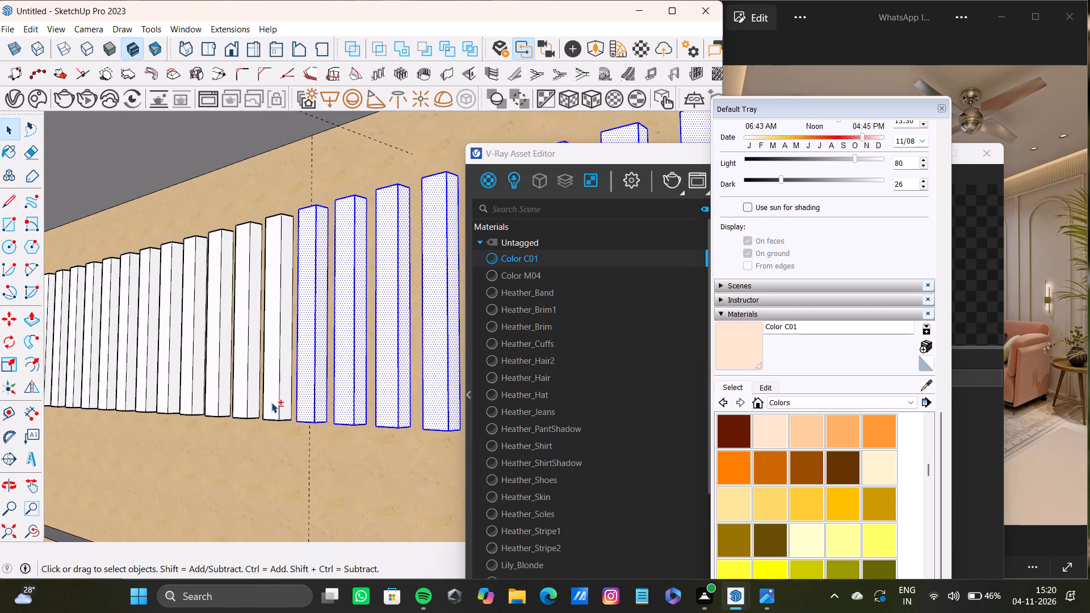
double_click(287, 401, "shift")
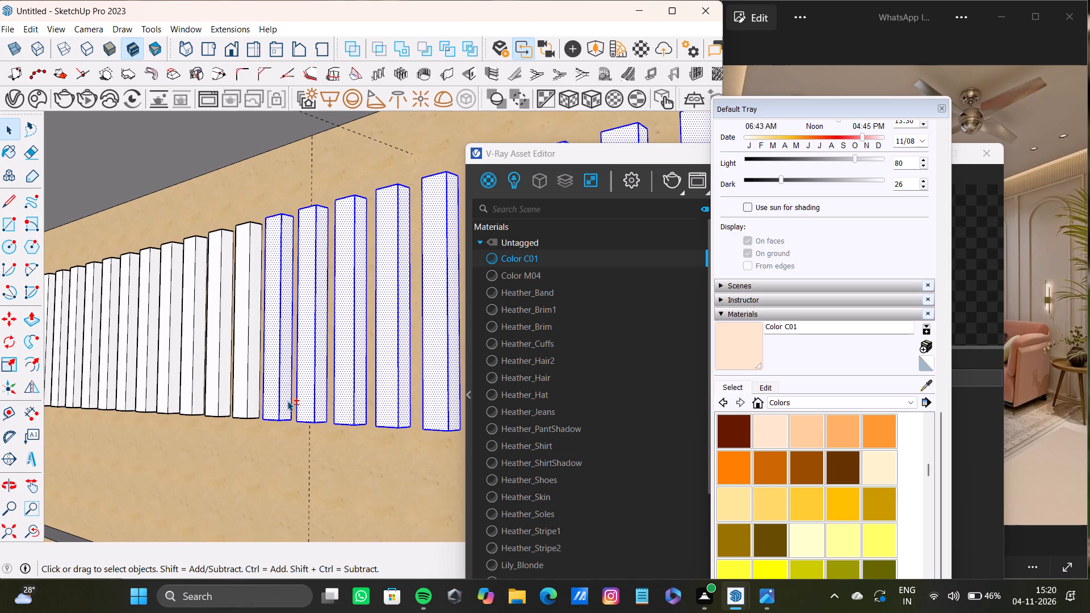
middle_click_drag(263, 388, 362, 390, "shift")
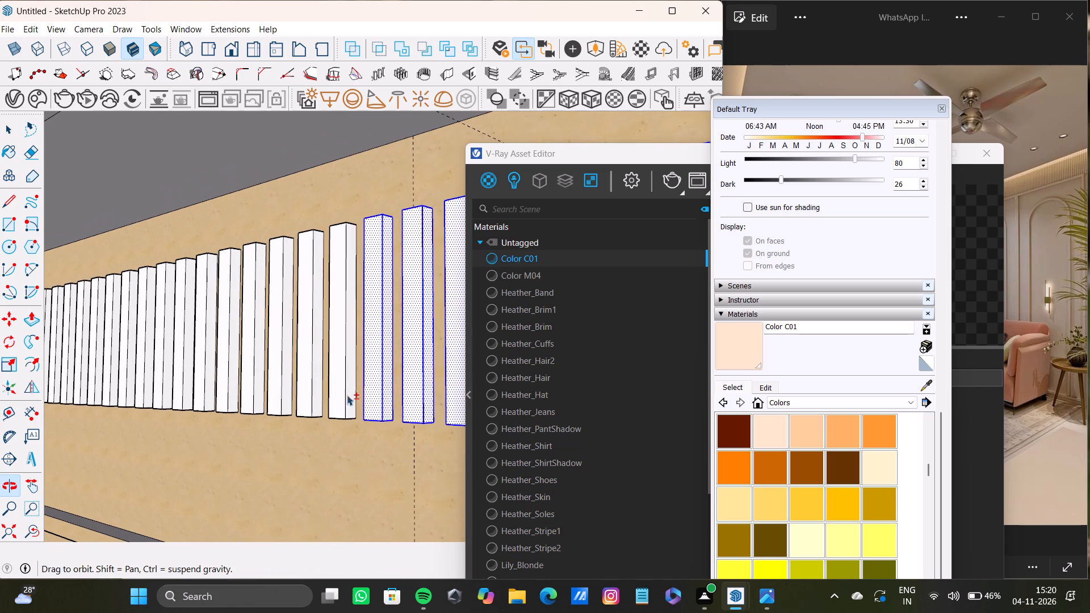
double_click(336, 398, "shift")
double_click(349, 406, "shift")
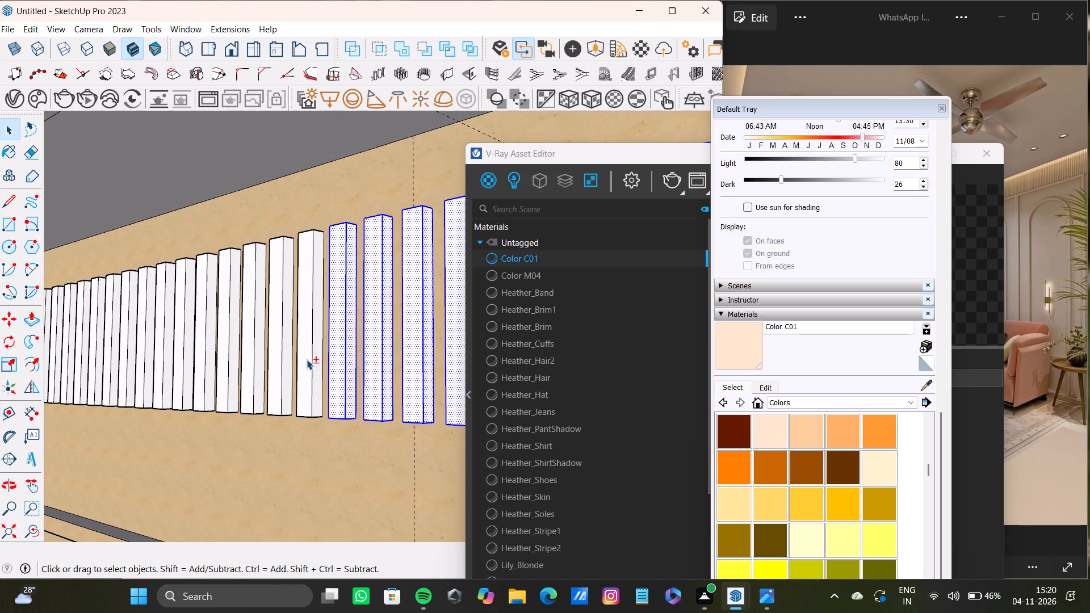
double_click(304, 384, "shift")
double_click(316, 396, "shift")
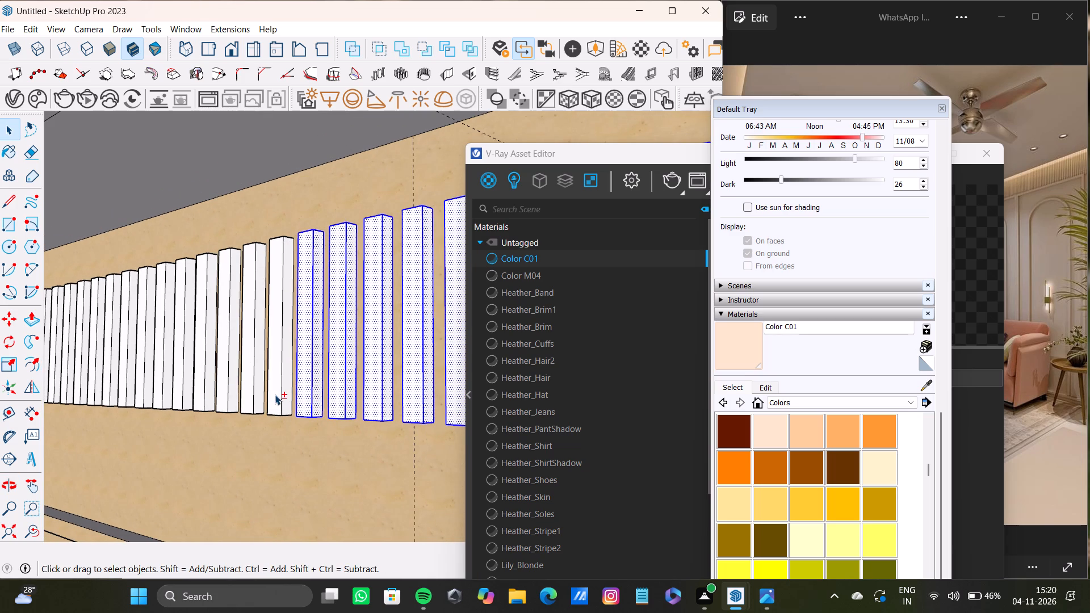
double_click(275, 394, "shift")
double_click(285, 400, "shift")
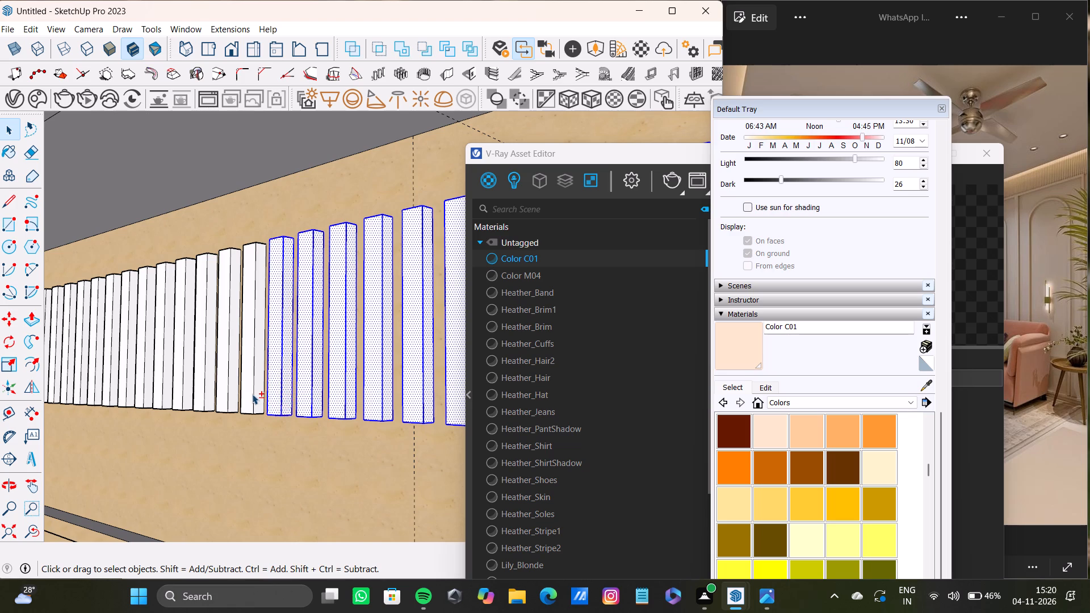
Add the following six slats to the selection, continuing the same run along the band.
double_click(252, 393, "shift")
double_click(228, 405, "shift")
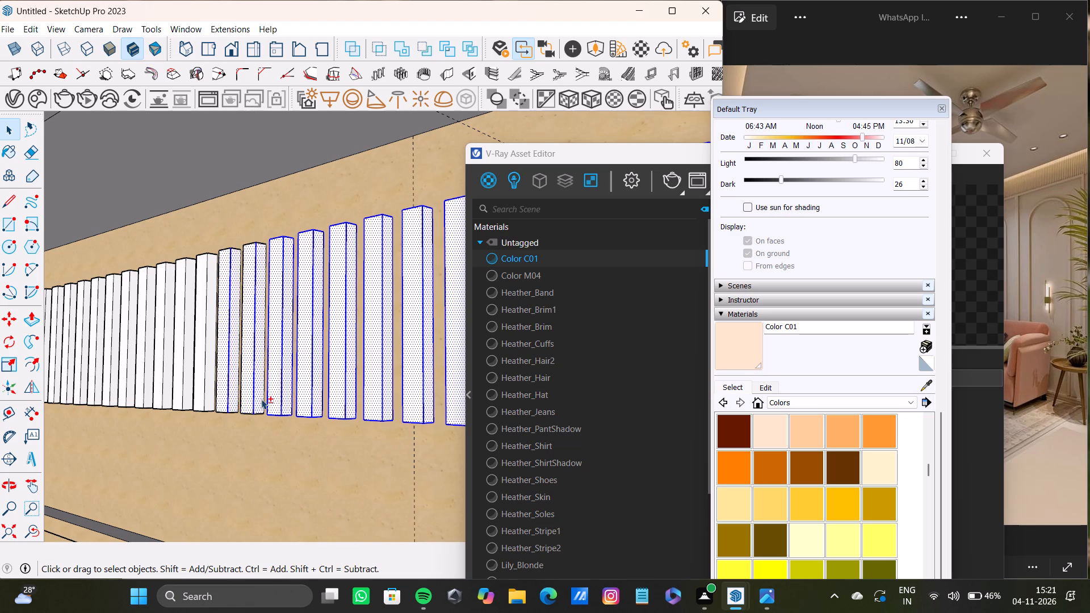
middle_click_drag(261, 399, 429, 421, "shift")
scroll(364, 433, "up", 6, "shift")
double_click(347, 413, "shift")
double_click(370, 417, "shift")
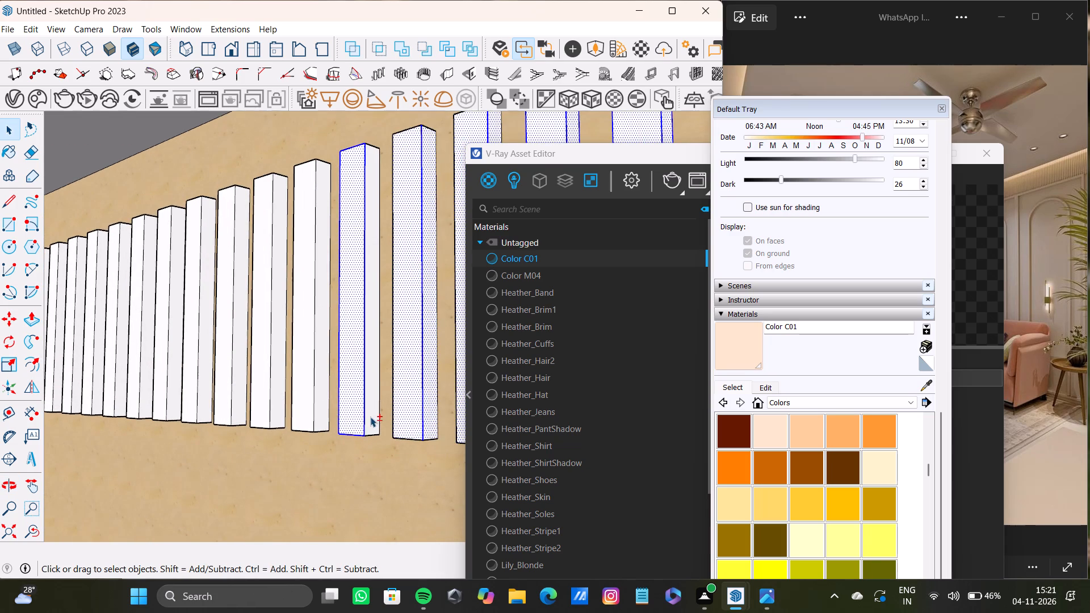
double_click(302, 407, "shift")
double_click(322, 407, "shift")
double_click(258, 399, "shift")
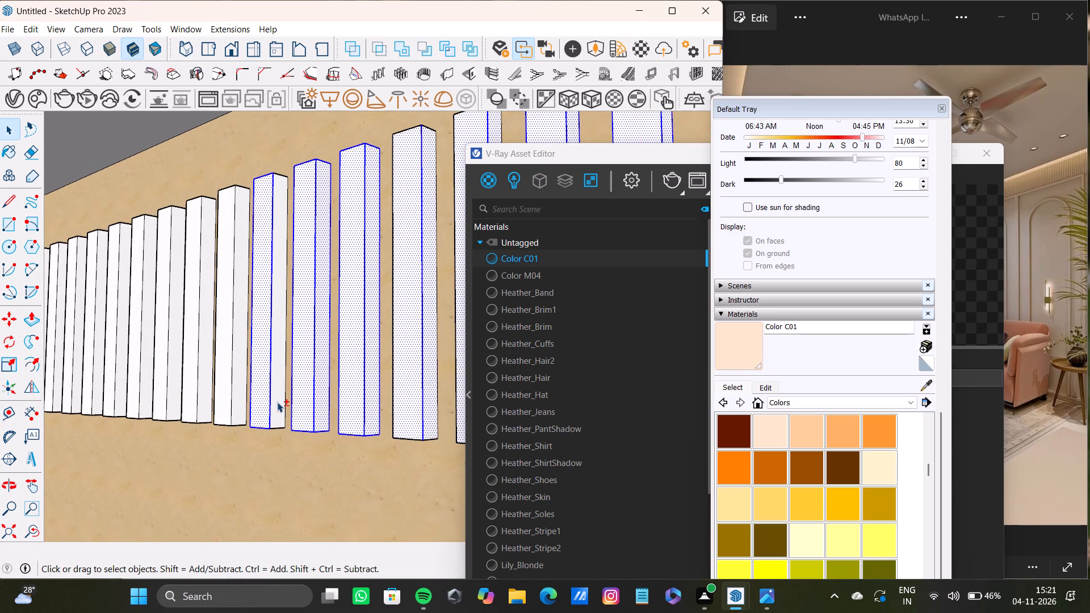
double_click(277, 402, "shift")
double_click(223, 397, "shift")
double_click(240, 402, "shift")
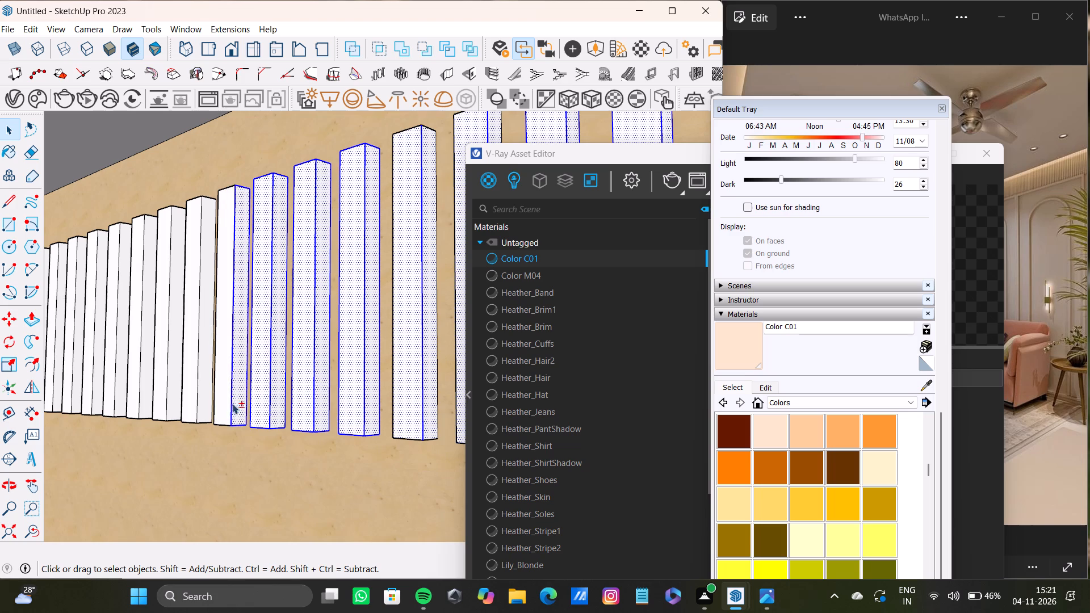
double_click(226, 405, "shift")
Add four more consecutive slats to the run, including their front and visible side faces.
scroll(275, 356, "down", 9, "shift")
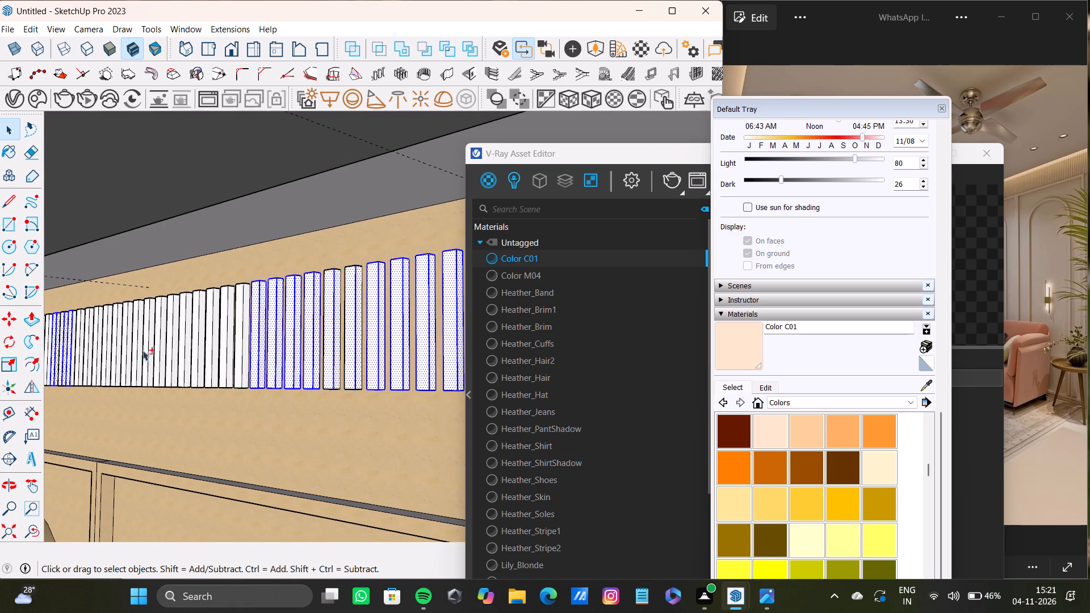
middle_click_drag(41, 321, 242, 349, "shift")
scroll(228, 347, "down", 3, "shift")
middle_click_drag(228, 354, 321, 368, "shift")
scroll(294, 381, "up", 14, "shift")
double_click(317, 392, "shift")
double_click(332, 400, "shift")
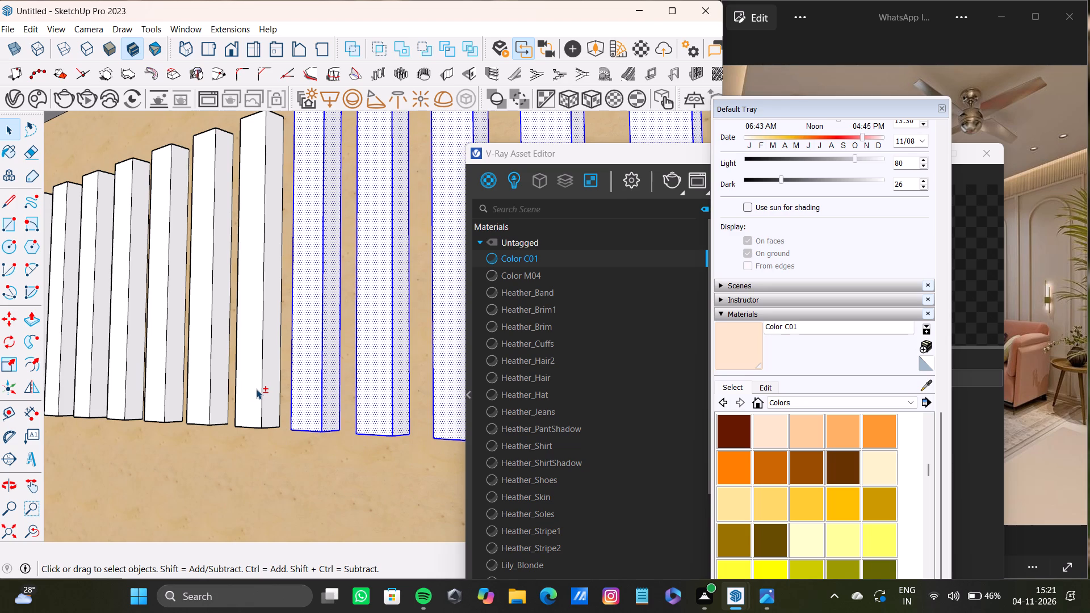
double_click(255, 389, "shift")
double_click(267, 393, "shift")
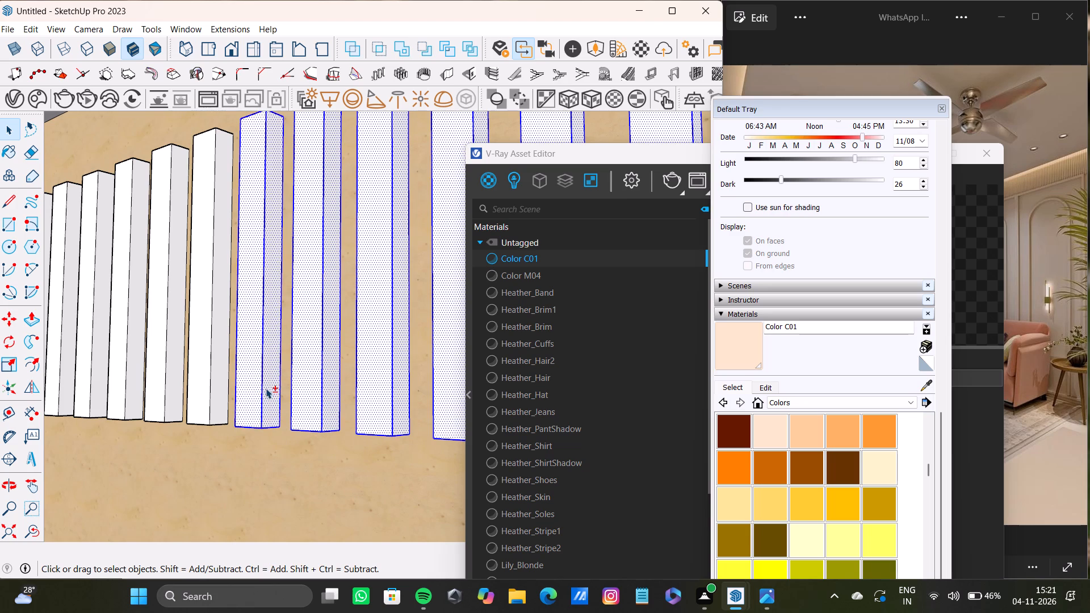
double_click(194, 402, "shift")
double_click(221, 412, "shift")
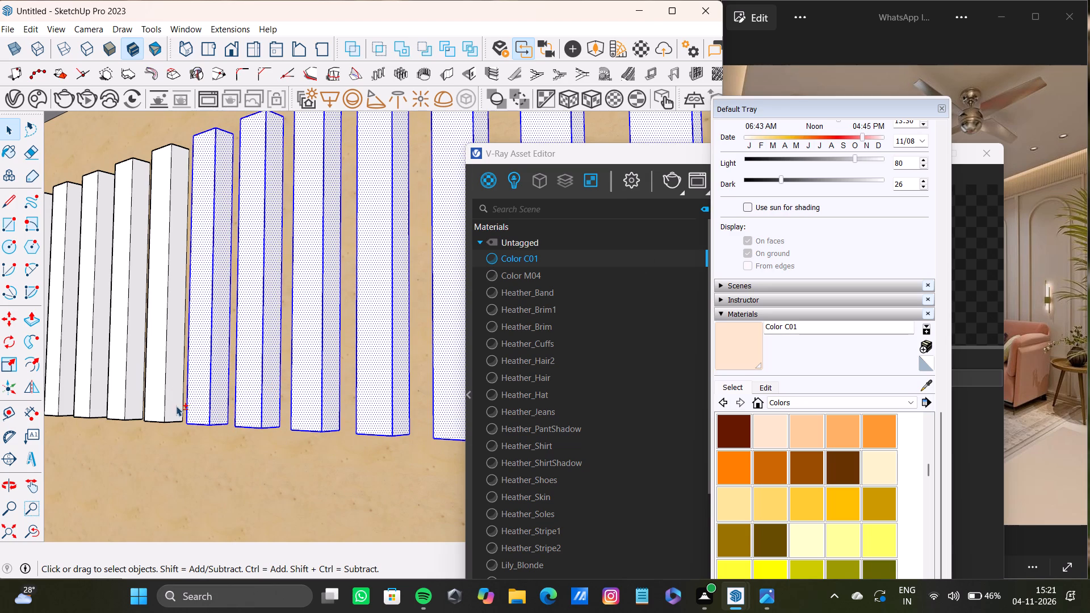
double_click(162, 408, "shift")
double_click(169, 413, "shift")
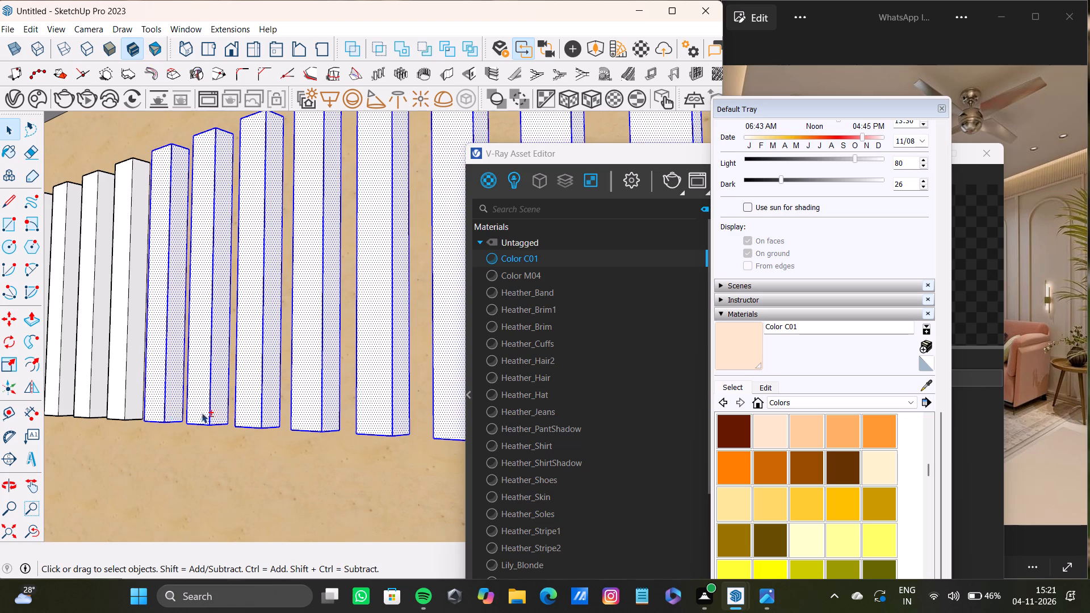
Add the front and visible side faces of the next three slats to the selection.
middle_click_drag(202, 413, 375, 414, "shift")
double_click(269, 398, "shift")
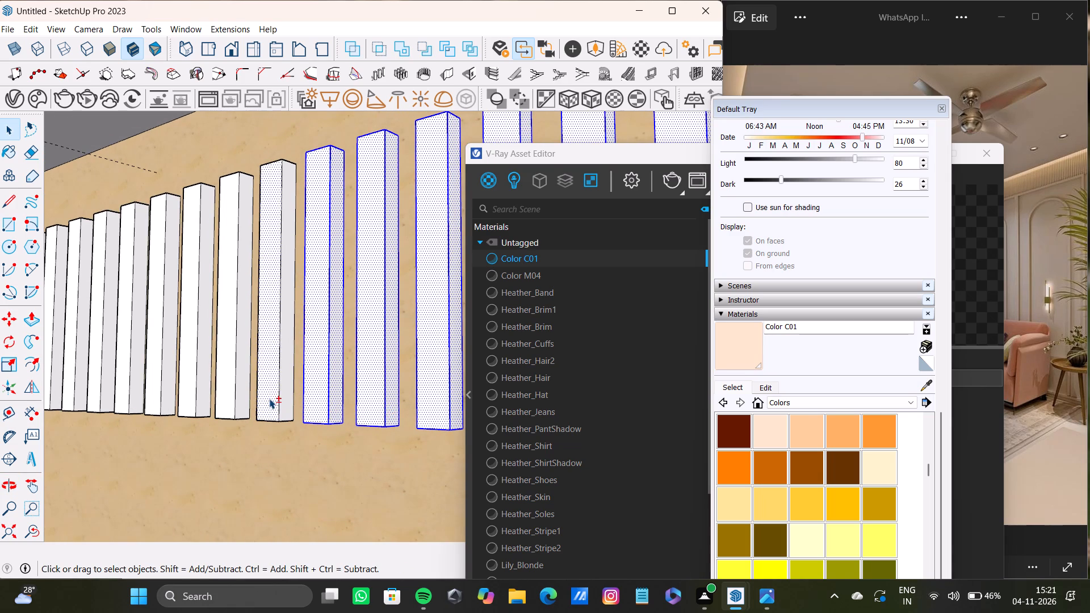
double_click(279, 398, "shift")
double_click(282, 400, "shift")
double_click(270, 397, "shift")
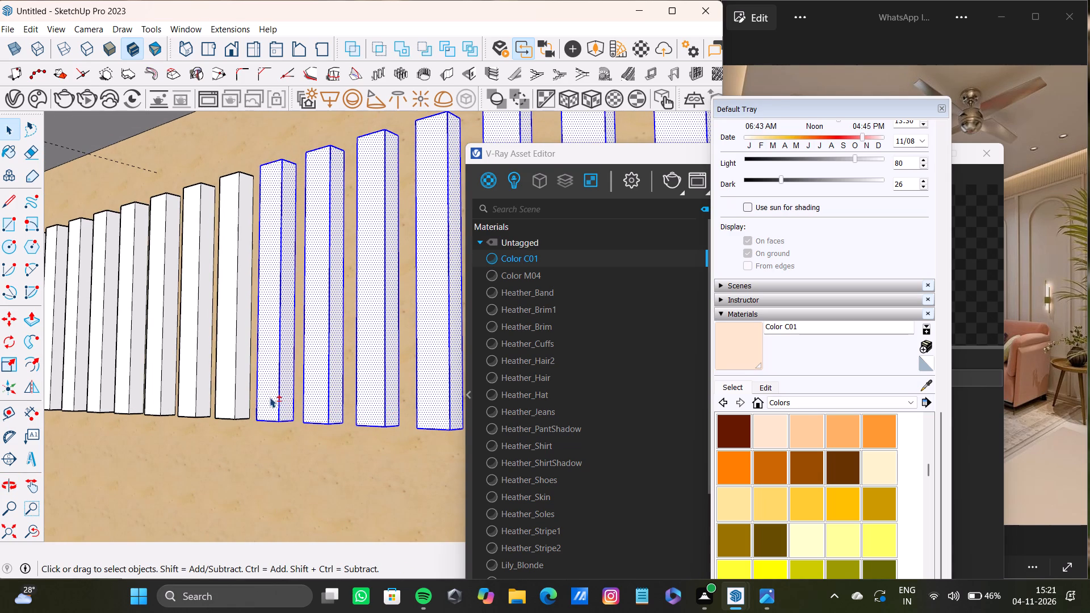
double_click(230, 400, "shift")
double_click(243, 401, "shift")
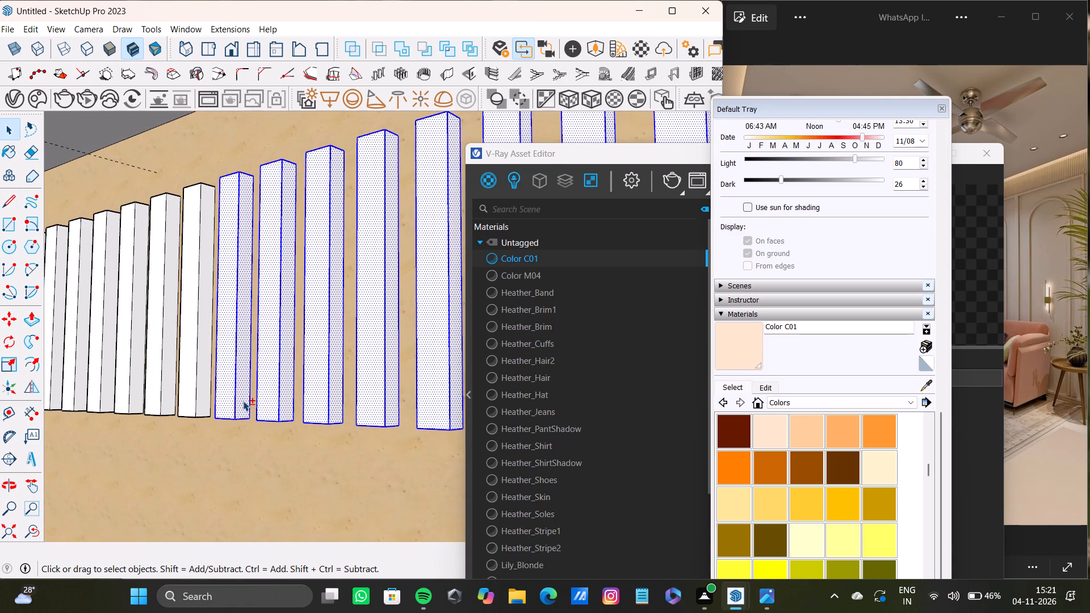
double_click(188, 401, "shift")
double_click(203, 400, "shift")
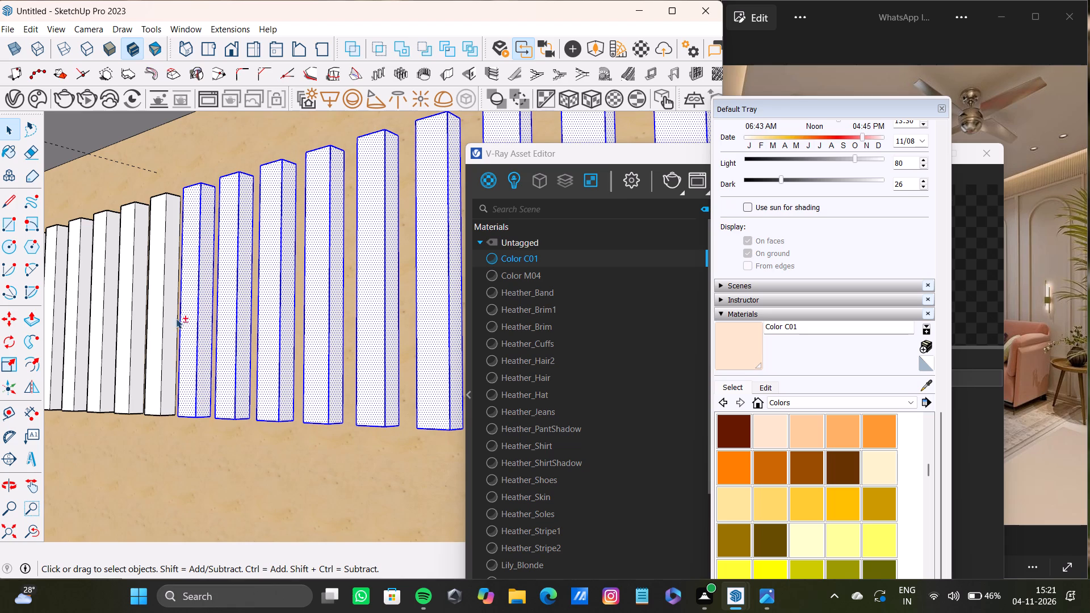
Continue the selection with three further slats along the band, taking their front and visible side faces.
scroll(181, 381, "down", 3, "shift")
middle_click_drag(181, 383, 354, 419, "shift")
scroll(308, 421, "up", 6, "shift")
double_click(334, 438, "shift")
double_click(353, 440, "shift")
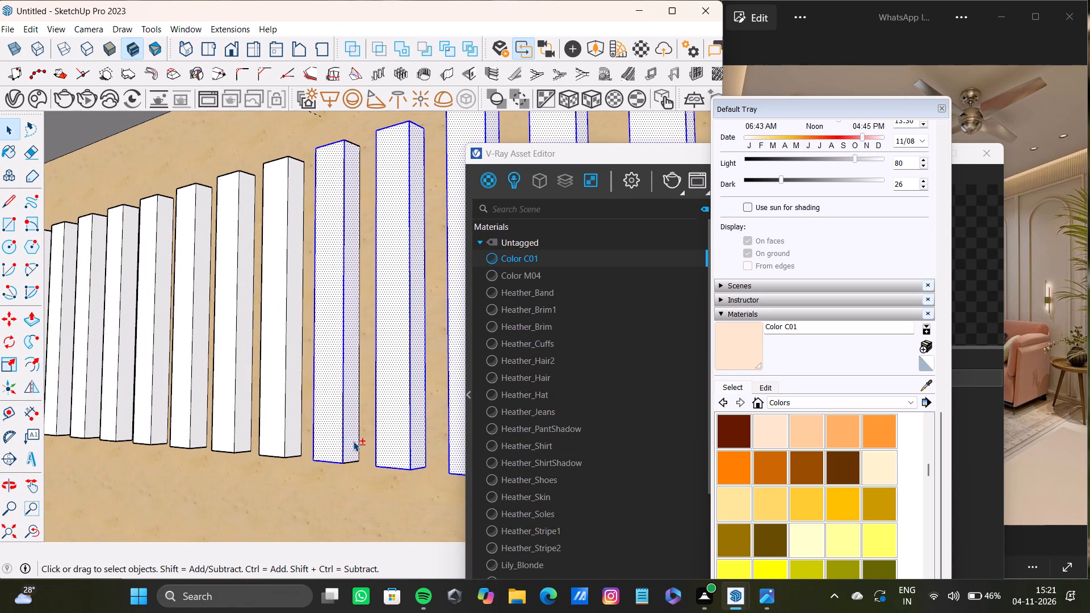
double_click(277, 421, "shift")
double_click(294, 428, "shift")
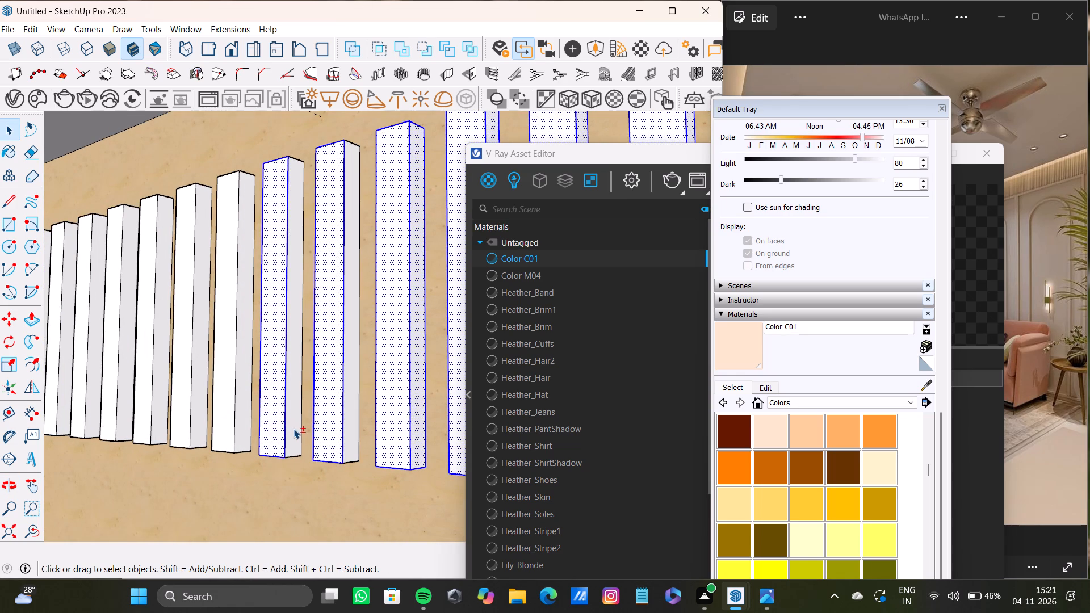
double_click(228, 423, "shift")
double_click(244, 429, "shift")
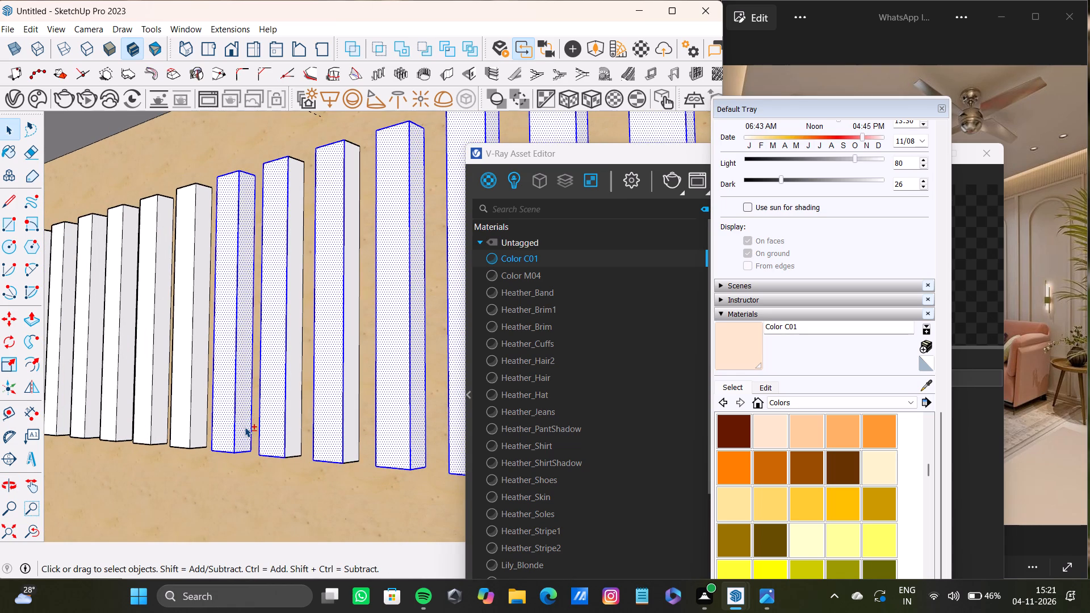
Add four of the five unselected slats before the isolated selected group, including their front and side faces.
middle_click_drag(225, 404, 311, 411, "shift")
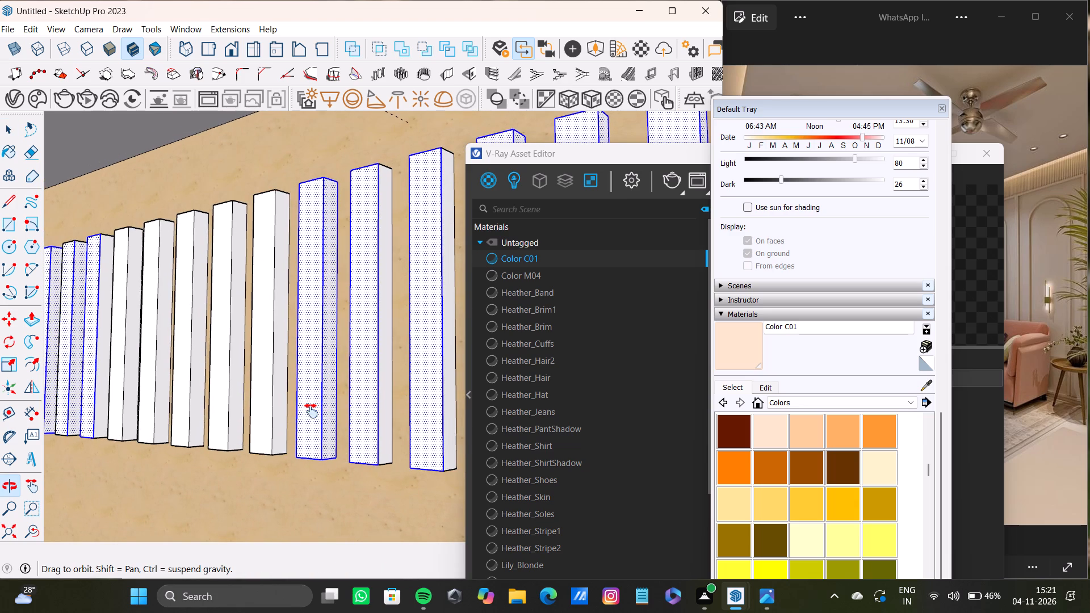
middle_click_drag(311, 411, 311, 402, "shift")
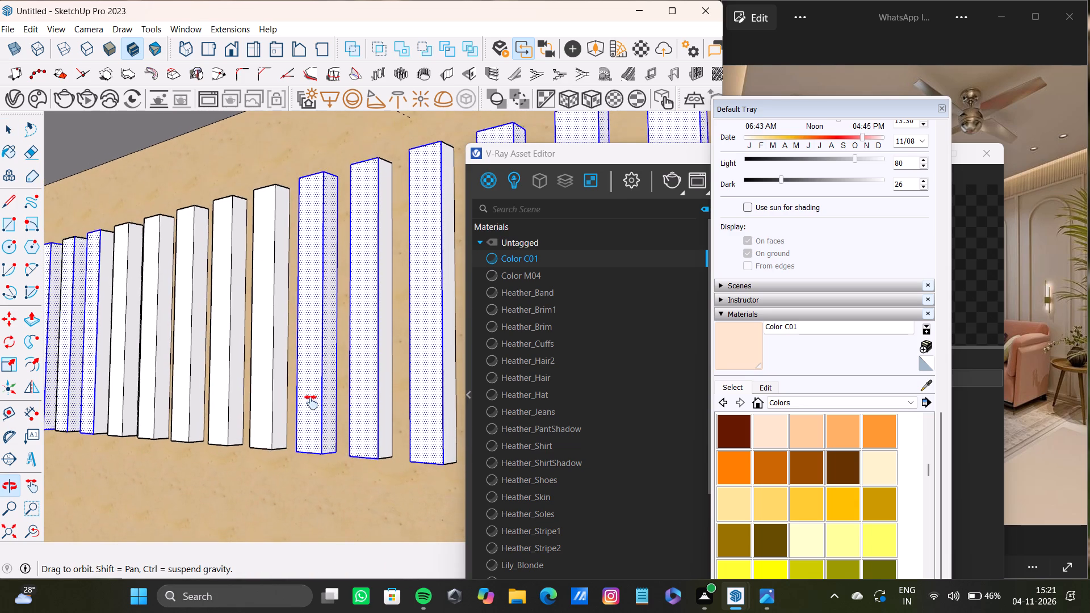
middle_click_drag(311, 402, 313, 398, "shift")
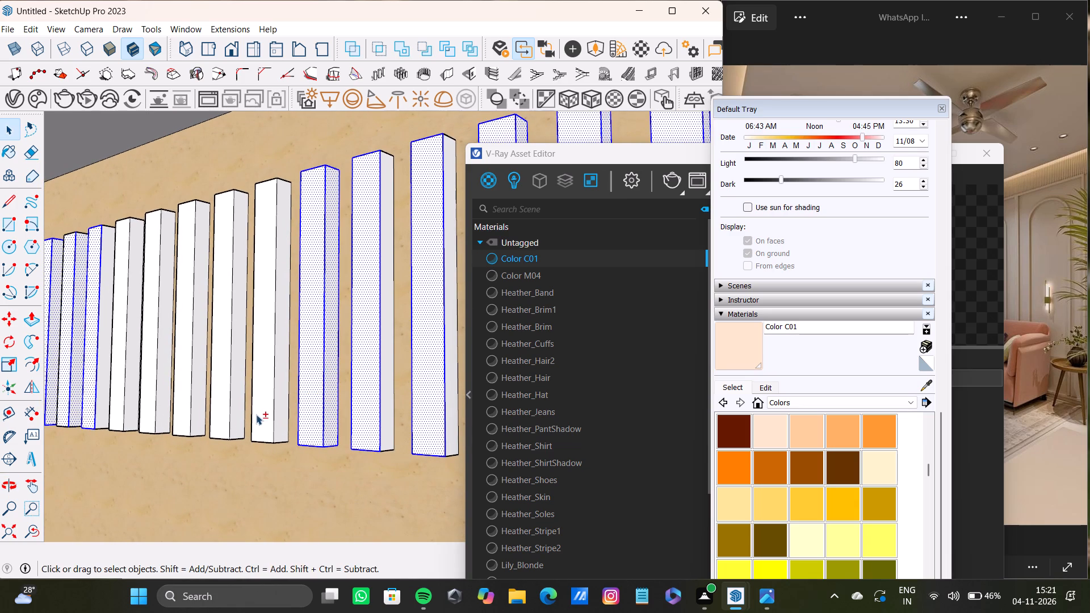
scroll(256, 414, "up", 5, "shift")
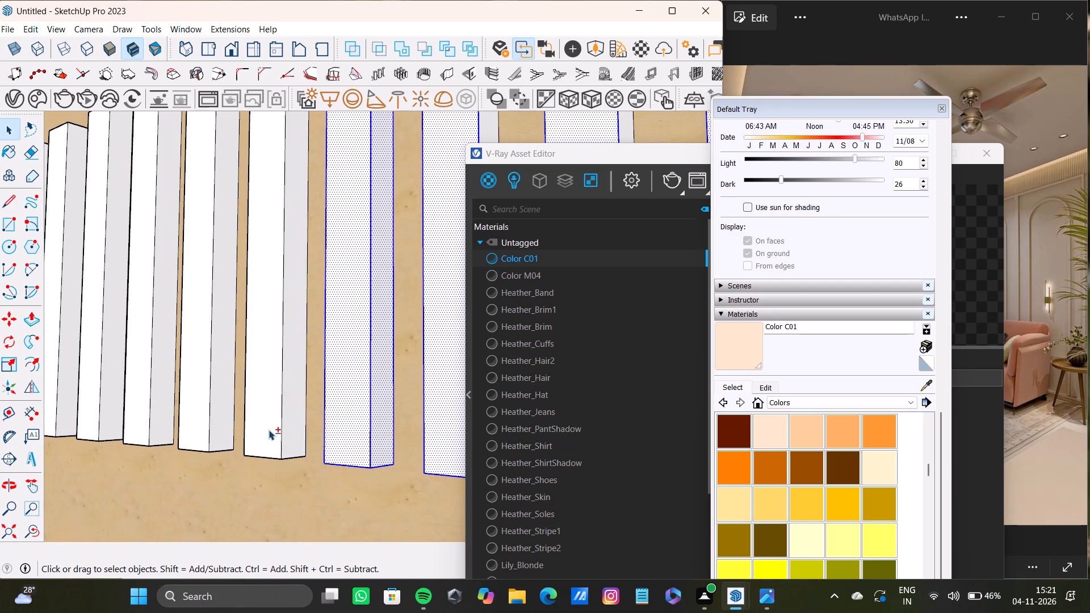
double_click(269, 430, "shift")
double_click(295, 431, "shift")
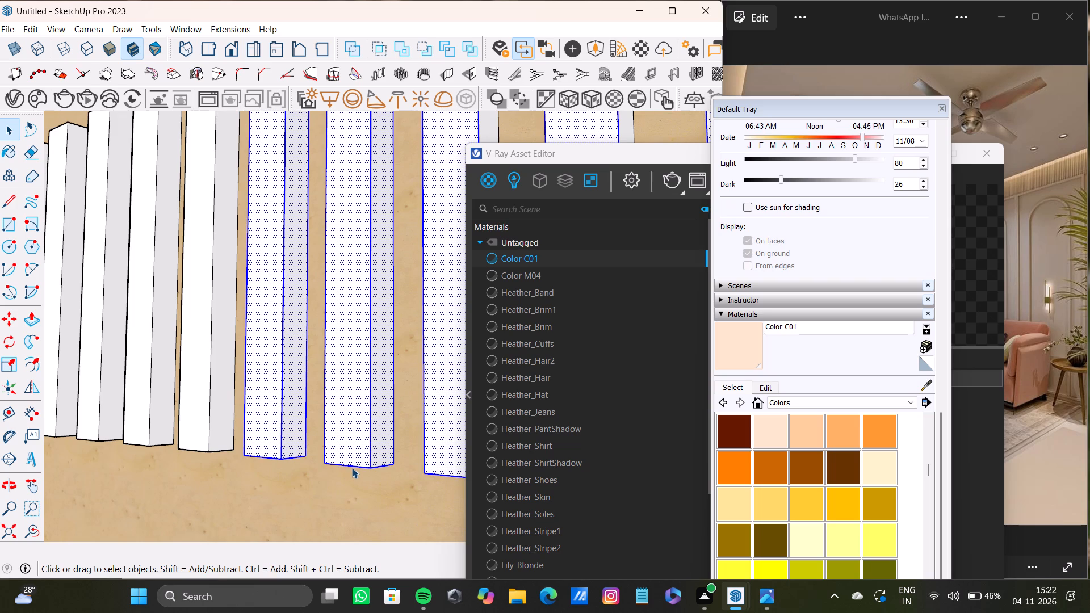
scroll(328, 455, "down", 20)
scroll(328, 455, "down", 8)
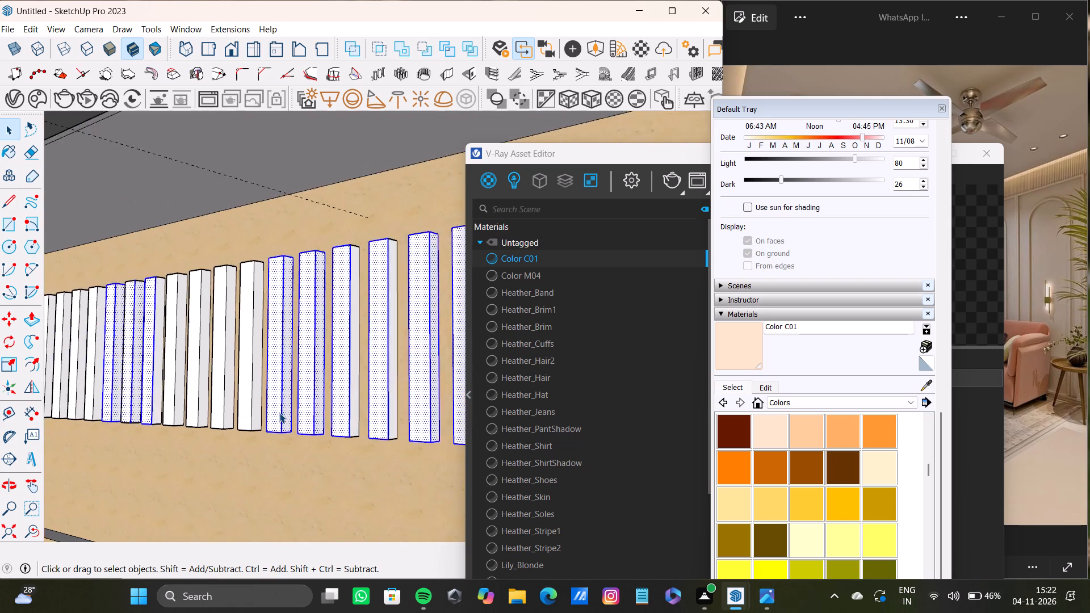
middle_click_drag(279, 413, 303, 436)
scroll(258, 415, "up", 11, "shift")
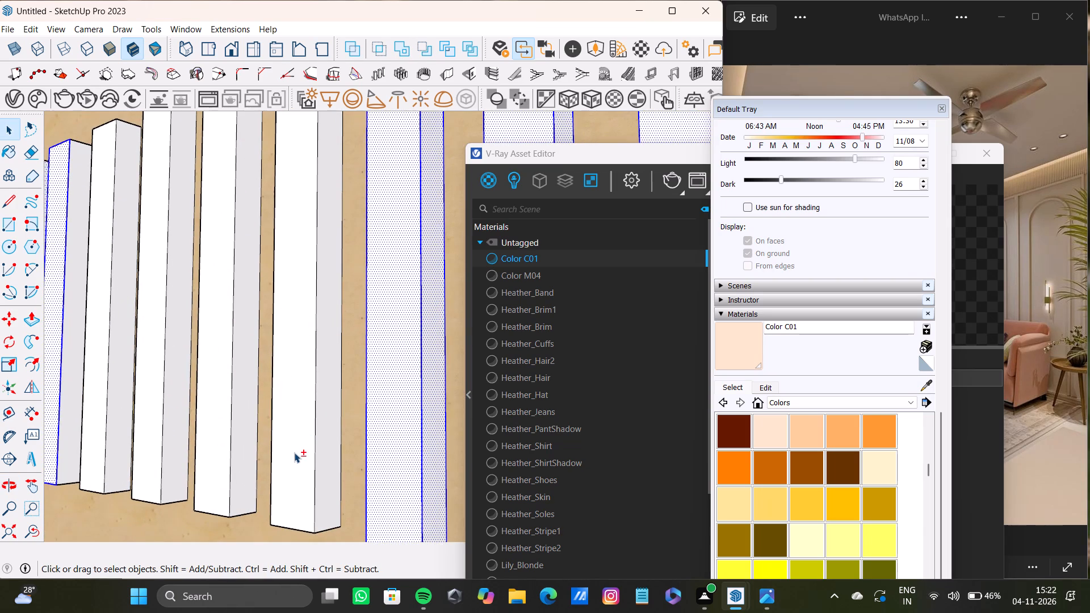
double_click(294, 452, "shift")
double_click(329, 465, "shift")
double_click(220, 451, "shift")
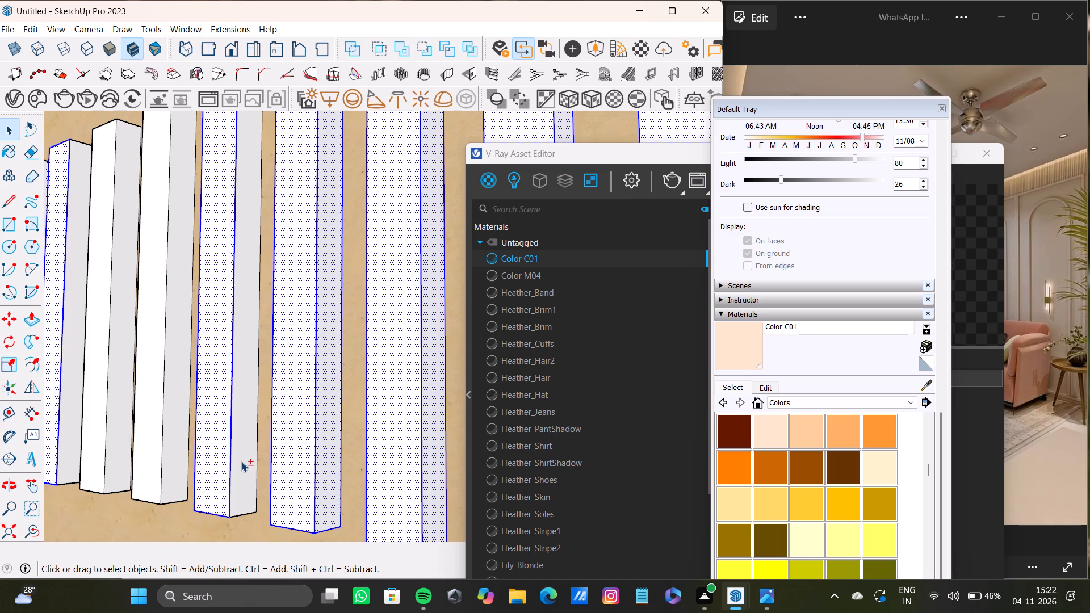
double_click(241, 461, "shift")
double_click(157, 444, "shift")
double_click(171, 454, "shift")
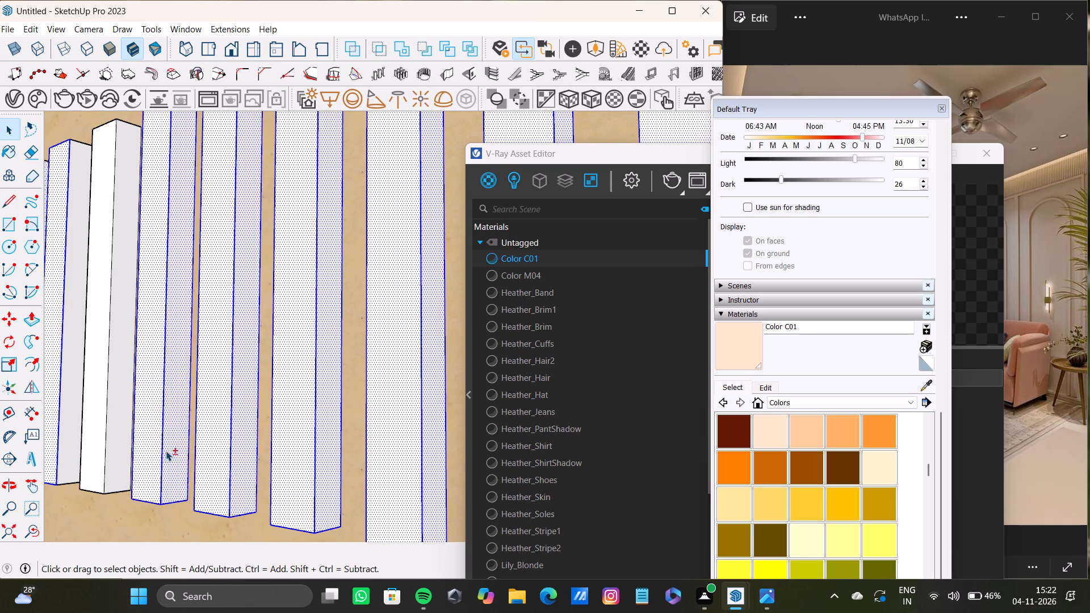
Add the last unselected slat in the gap and the side face of the selected slat bordering it.
middle_click_drag(166, 451, 358, 482, "shift")
double_click(267, 477, "shift")
double_click(292, 480, "shift")
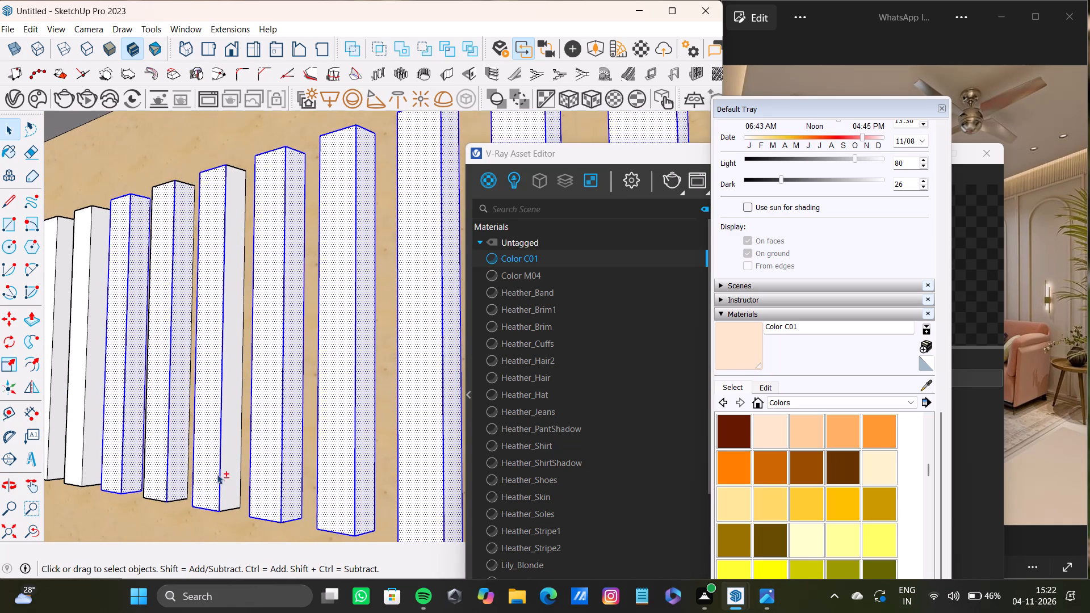
double_click(227, 483, "shift")
scroll(268, 482, "down", 4, "shift")
middle_click_drag(268, 481, 402, 514, "shift")
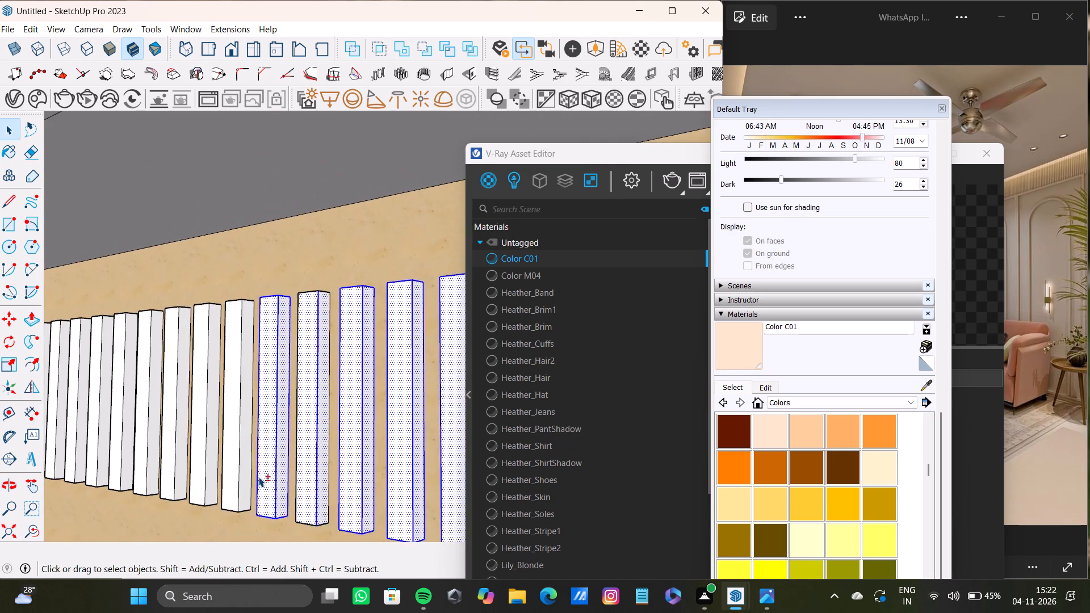
Add the front and visible side faces of the next three slats to the selection, including a missed side face.
scroll(258, 477, "up", 4, "shift")
double_click(223, 488, "shift")
double_click(235, 491, "shift")
double_click(178, 476, "shift")
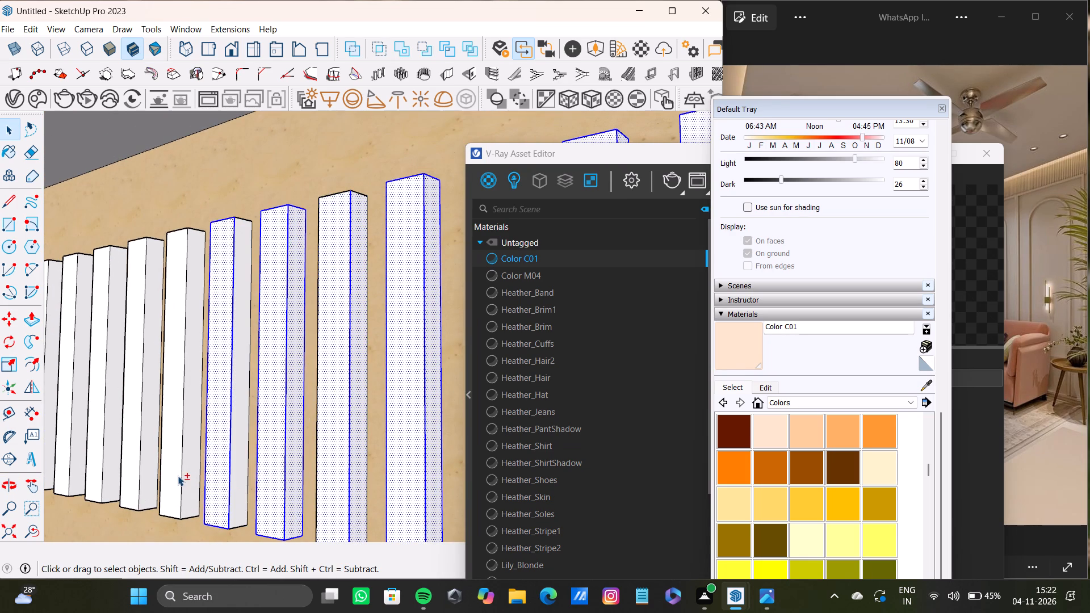
double_click(191, 481, "shift")
middle_click_drag(200, 482, 243, 470, "shift")
scroll(296, 481, "up", 2, "shift")
double_click(287, 484, "shift")
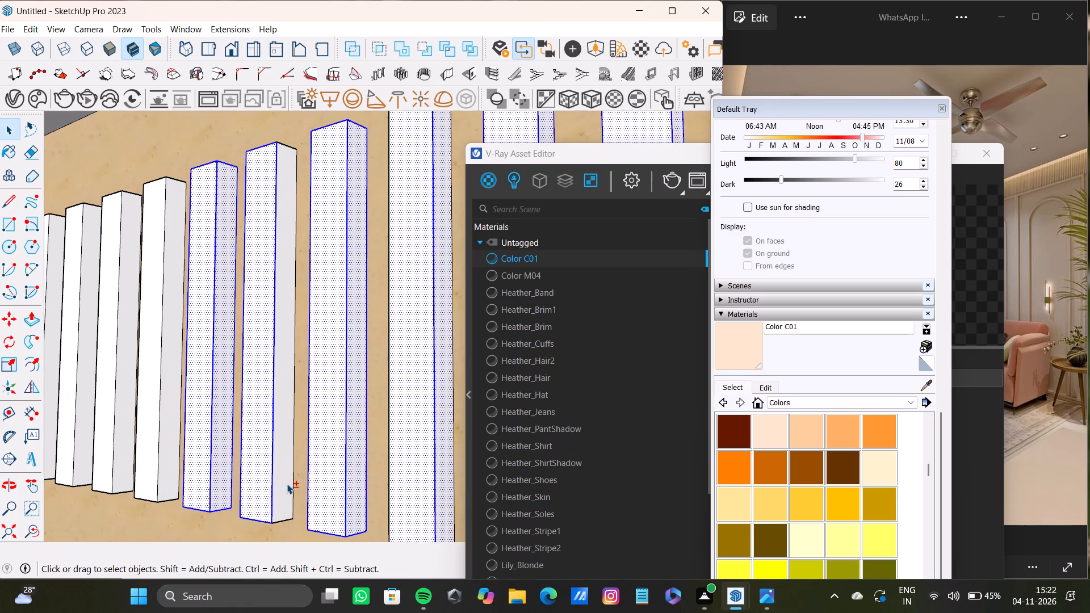
middle_click_drag(287, 484, 455, 526, "shift")
double_click(291, 505, "shift")
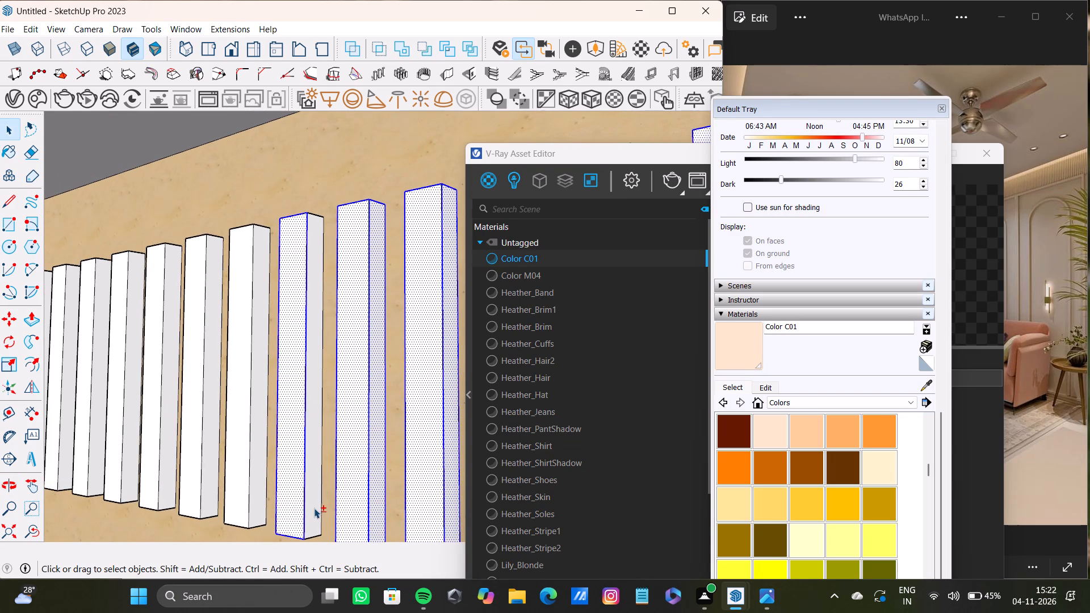
double_click(314, 508, "shift")
Extend the selection with the front and side faces of three further unselected slats along the band.
double_click(232, 477, "shift")
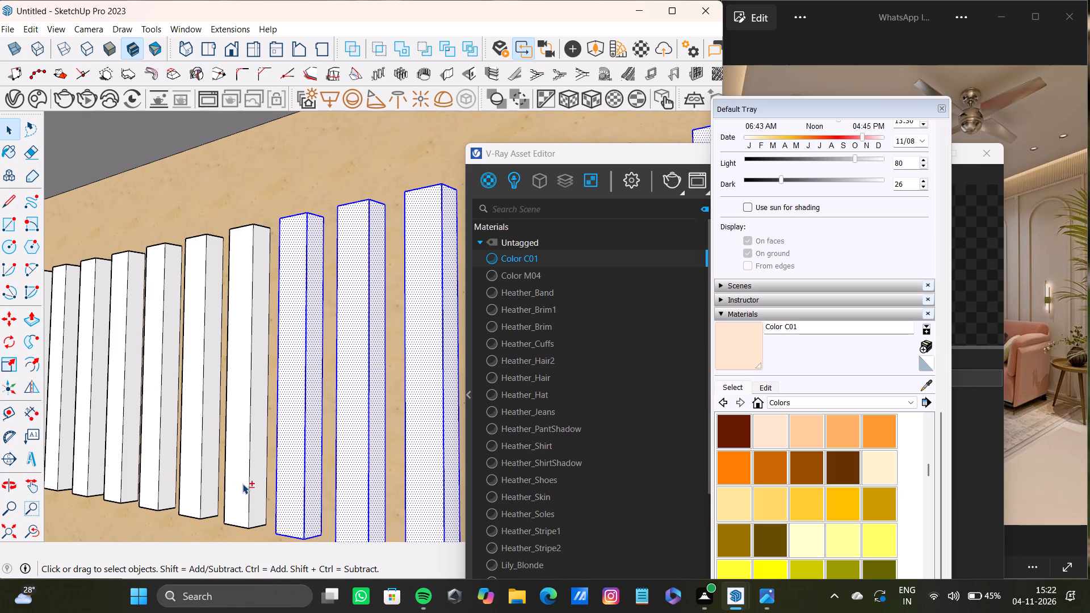
double_click(242, 484, "shift")
double_click(259, 492, "shift")
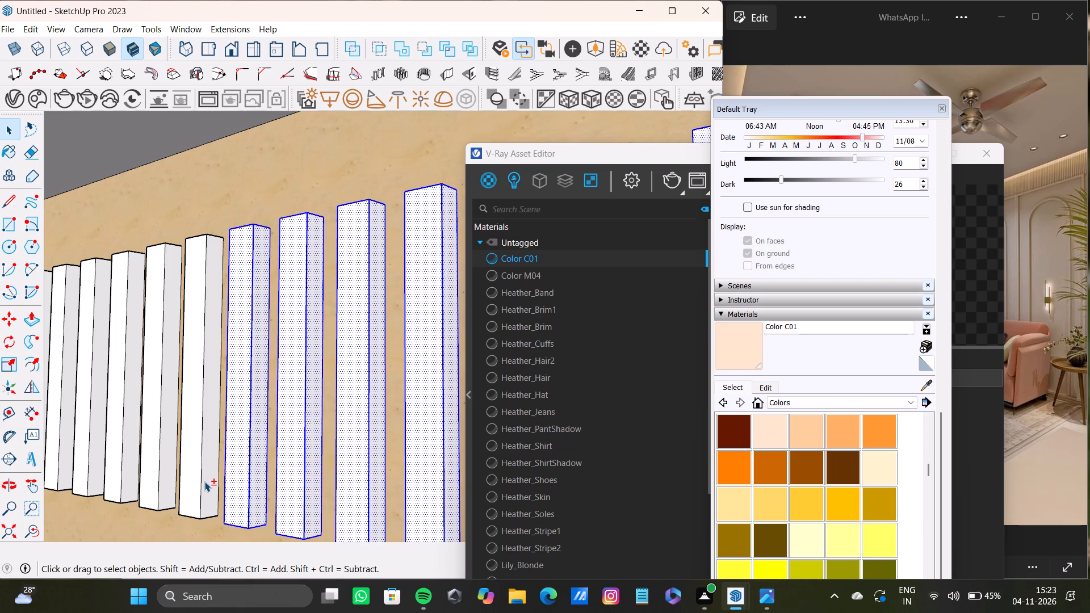
left_click(204, 481, "shift")
double_click(204, 483, "shift")
double_click(191, 488, "shift")
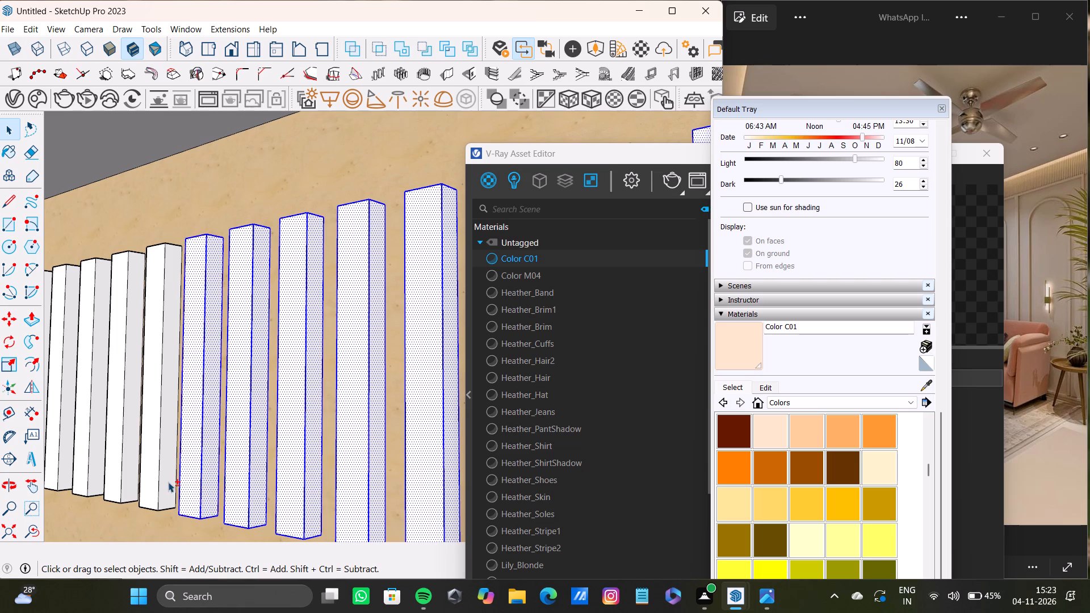
double_click(167, 481, "shift")
double_click(153, 482, "shift")
Add the next two unselected slats along the band, taking their front and side faces.
middle_click_drag(153, 476, 228, 425, "shift")
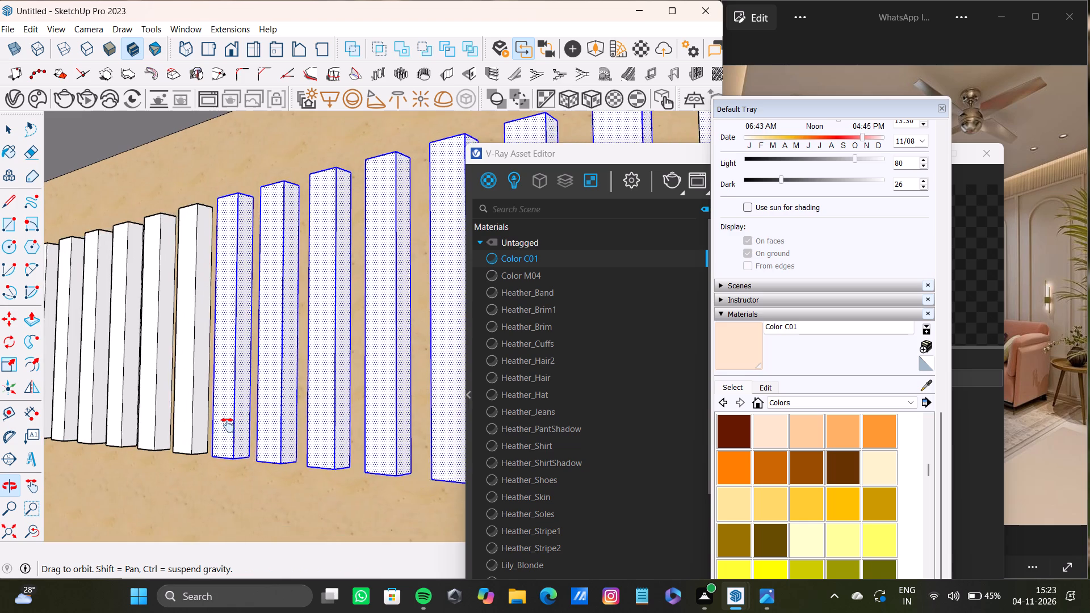
middle_click_drag(228, 425, 239, 440, "shift")
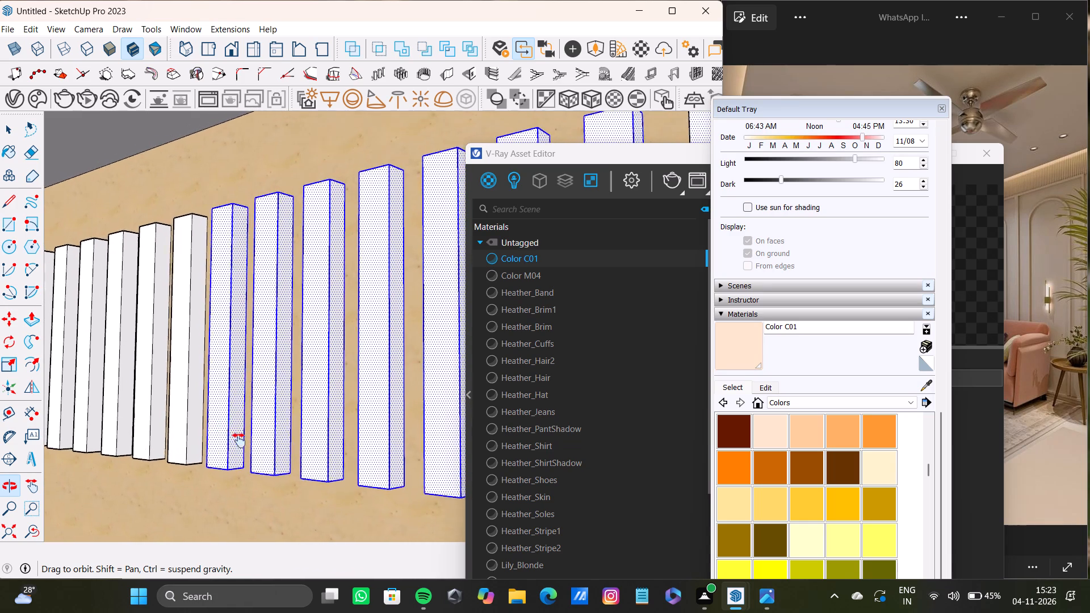
middle_click_drag(239, 440, 247, 411, "shift")
scroll(174, 414, "up", 4, "shift")
double_click(166, 417, "shift")
double_click(181, 419, "shift")
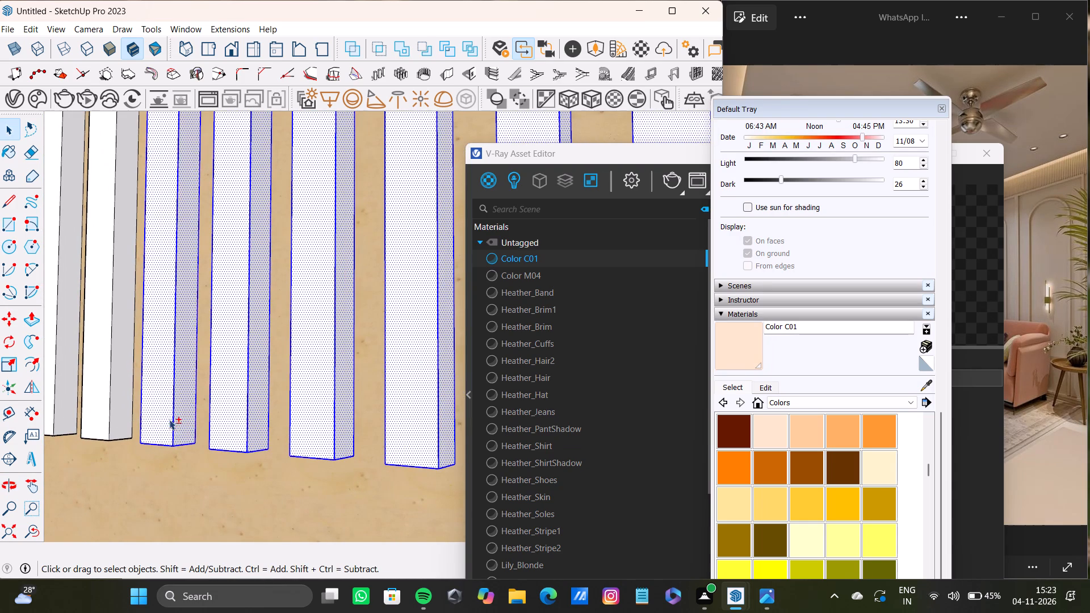
middle_click_drag(163, 411, 254, 410, "shift")
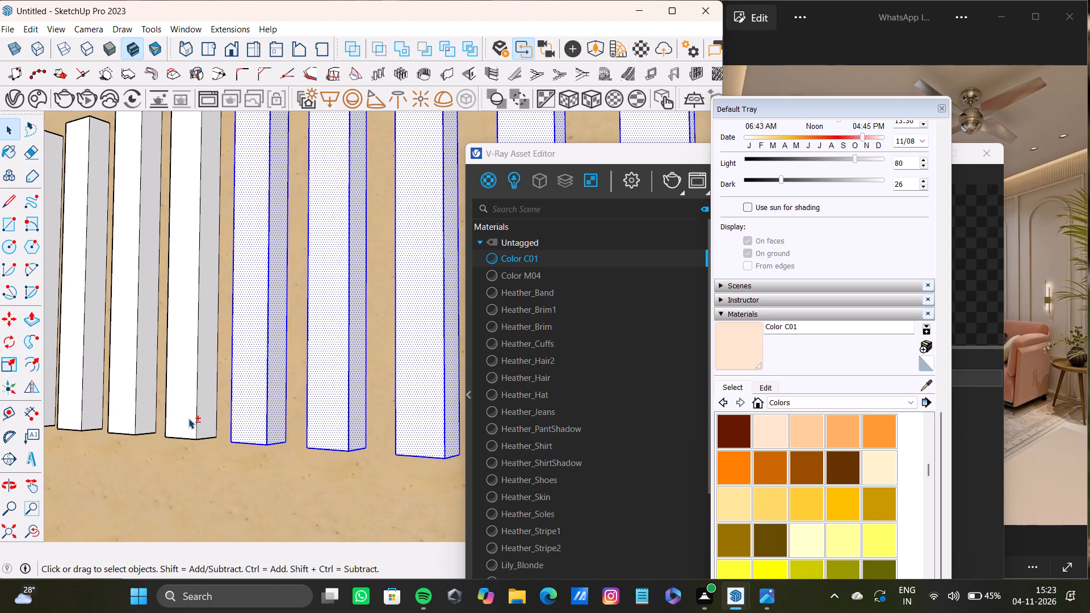
double_click(188, 421, "shift")
double_click(205, 425, "shift")
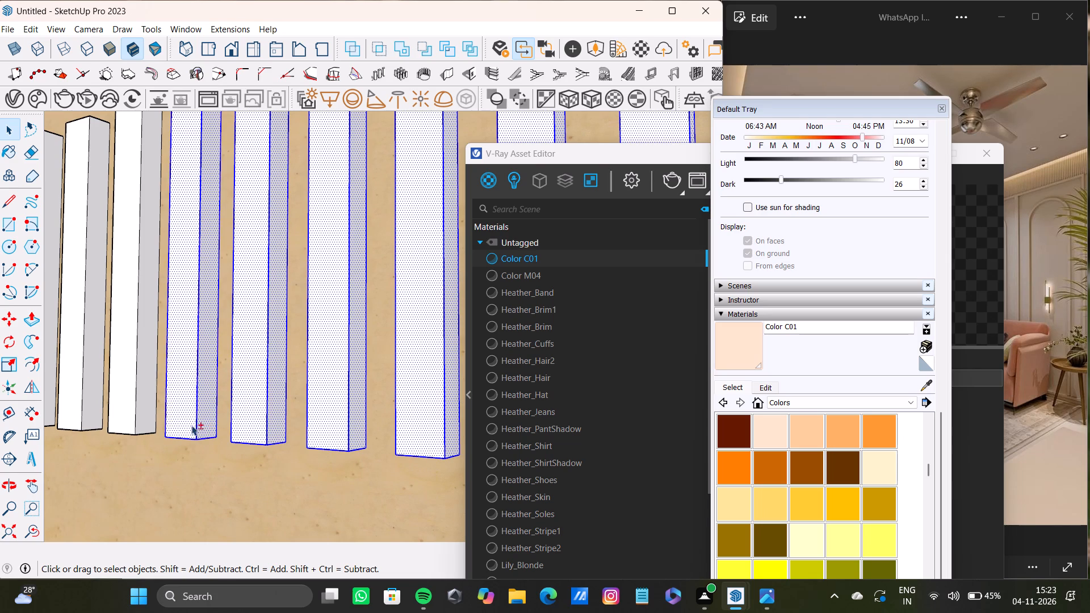
Add the front and side faces of the following two slats to the selection.
middle_click_drag(157, 414, 262, 419, "shift")
double_click(223, 418, "shift")
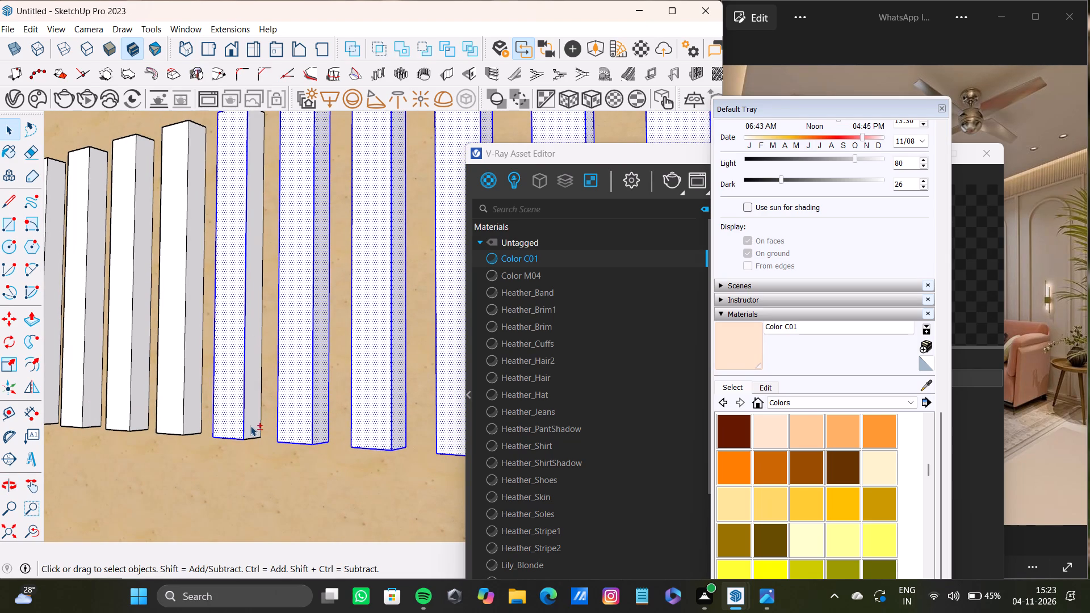
double_click(252, 426, "shift")
double_click(179, 418, "shift")
double_click(192, 423, "shift")
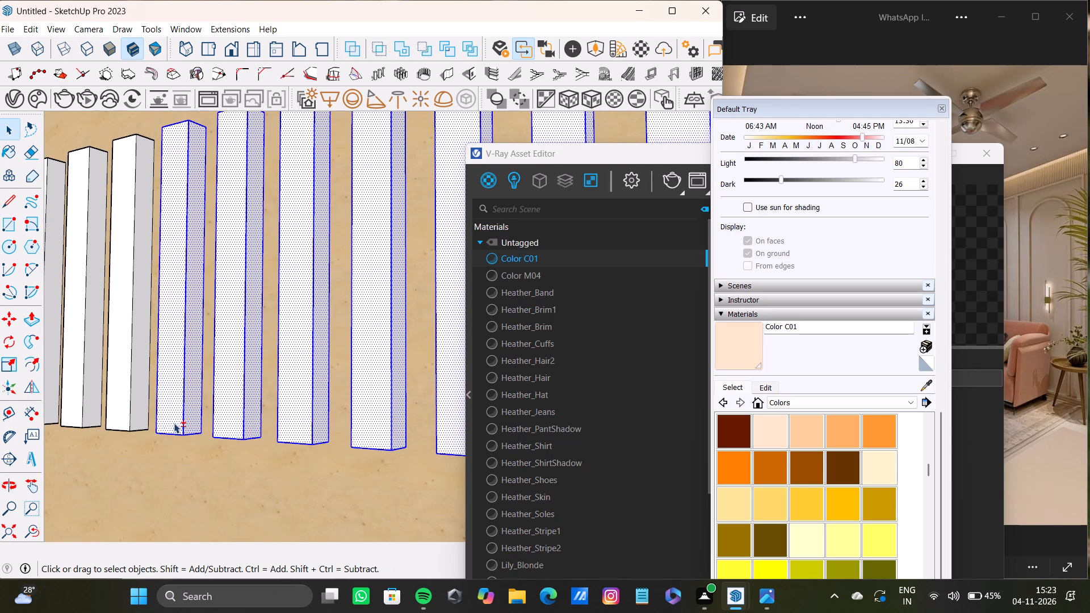
Select the front and side faces of three of the five remaining slats, keeping the existing selection.
middle_click_drag(157, 415, 334, 468, "shift")
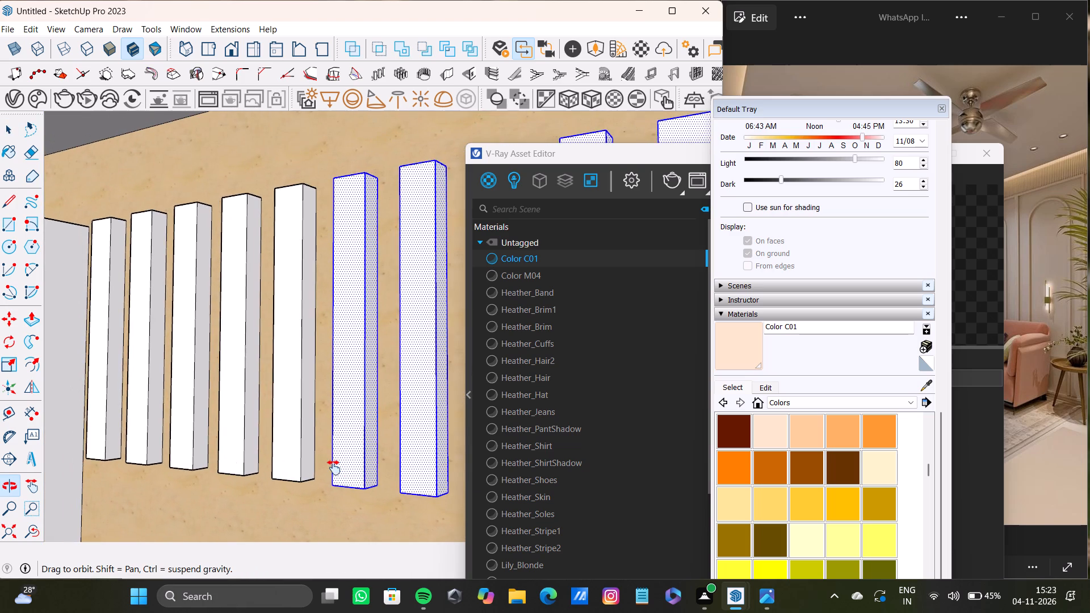
middle_click_drag(334, 468, 334, 468, "shift")
double_click(292, 455, "shift")
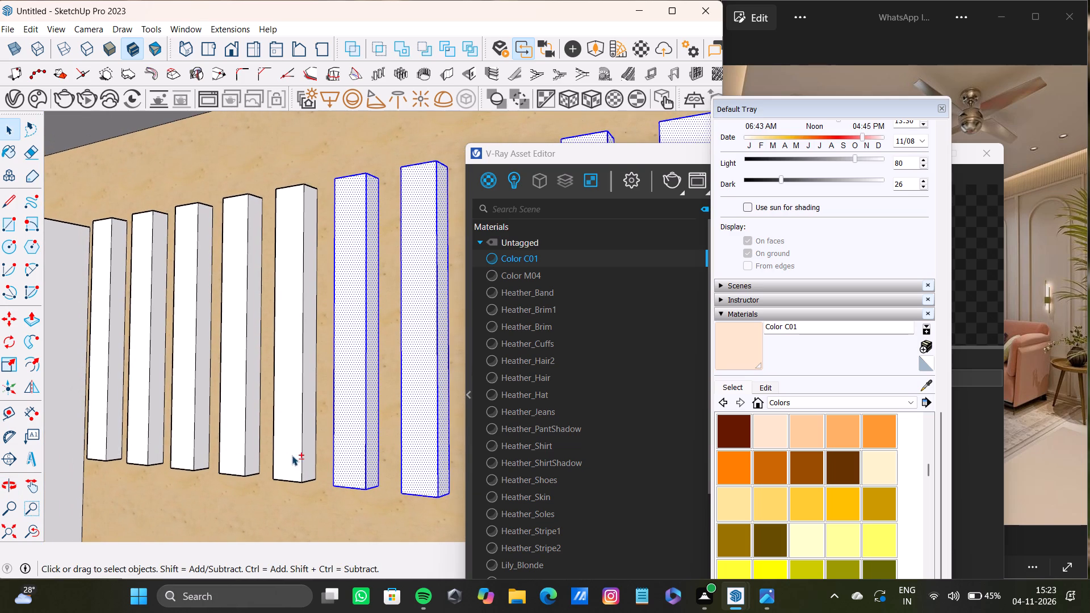
double_click(309, 465, "shift")
double_click(232, 457, "shift")
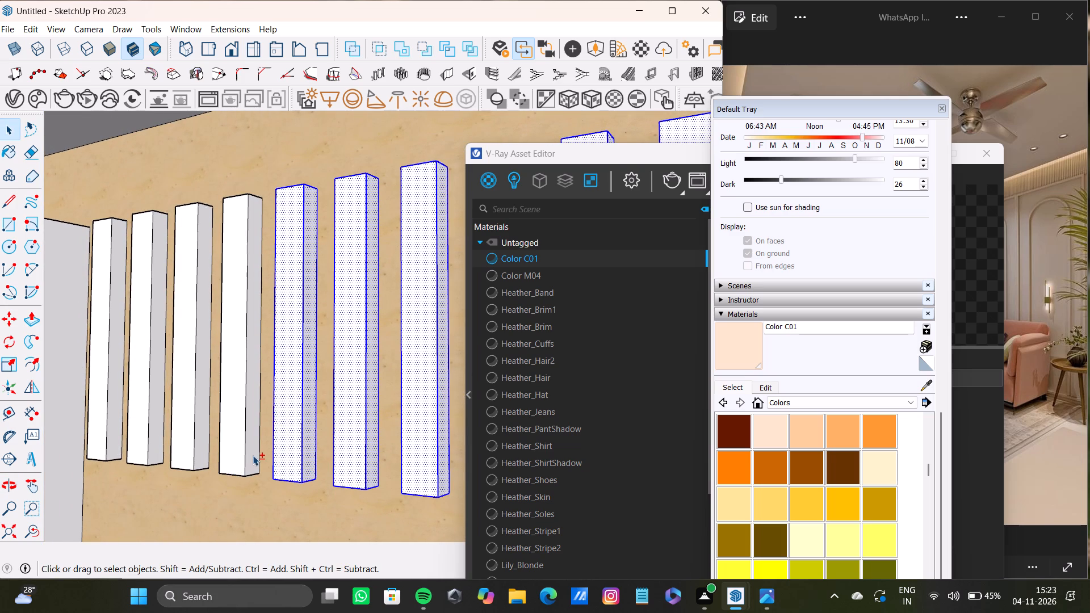
double_click(253, 456, "shift")
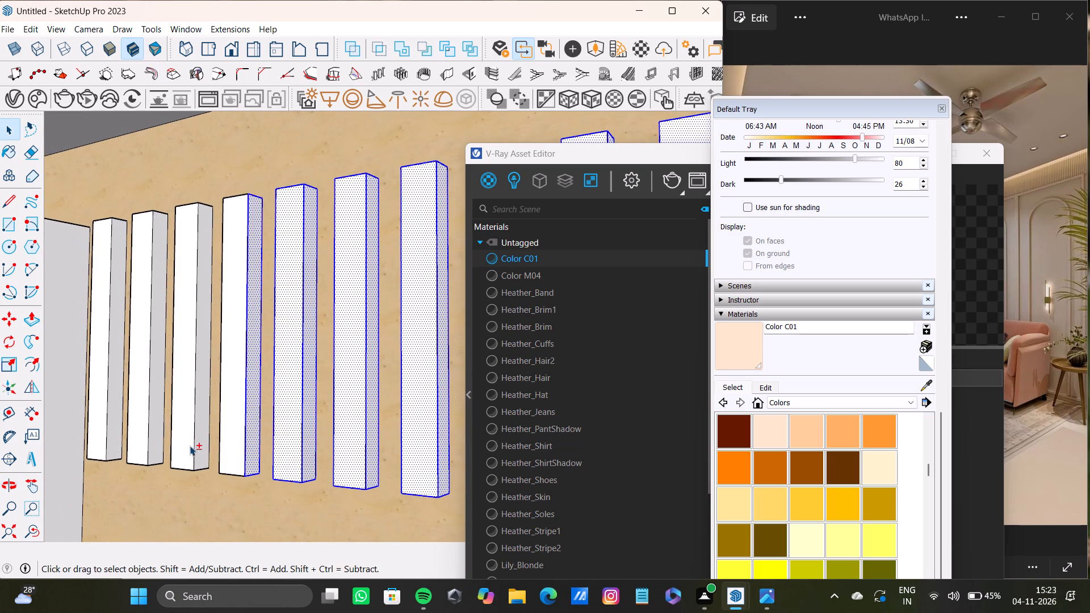
double_click(187, 446, "shift")
left_click(201, 455, "shift")
left_click(236, 460, "shift")
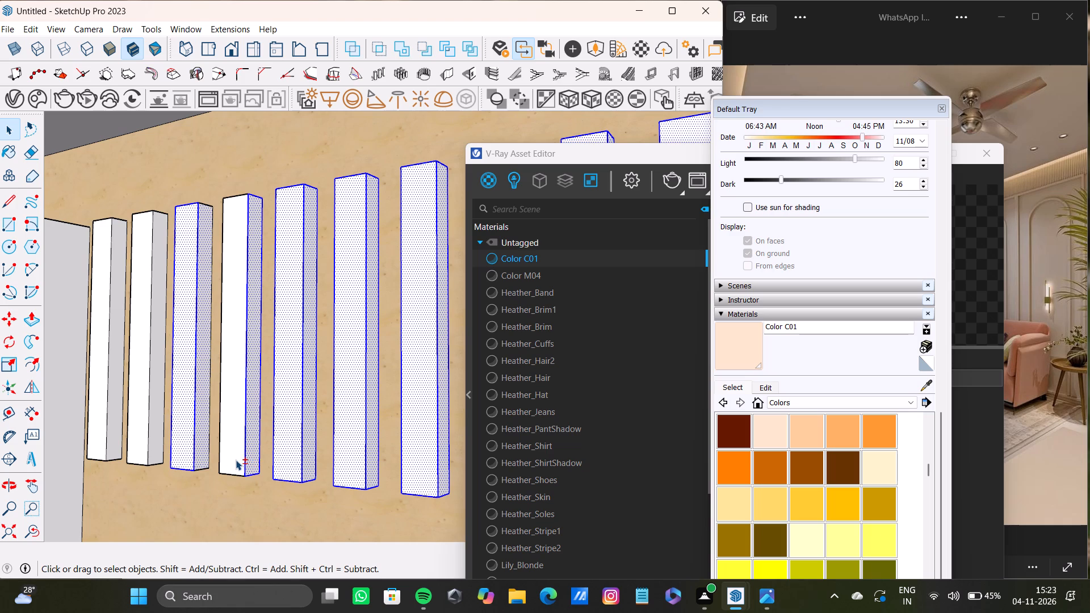
Add the final two unselected slats beside the projecting grey block, including their front and side faces.
middle_click_drag(184, 445, 274, 454, "shift")
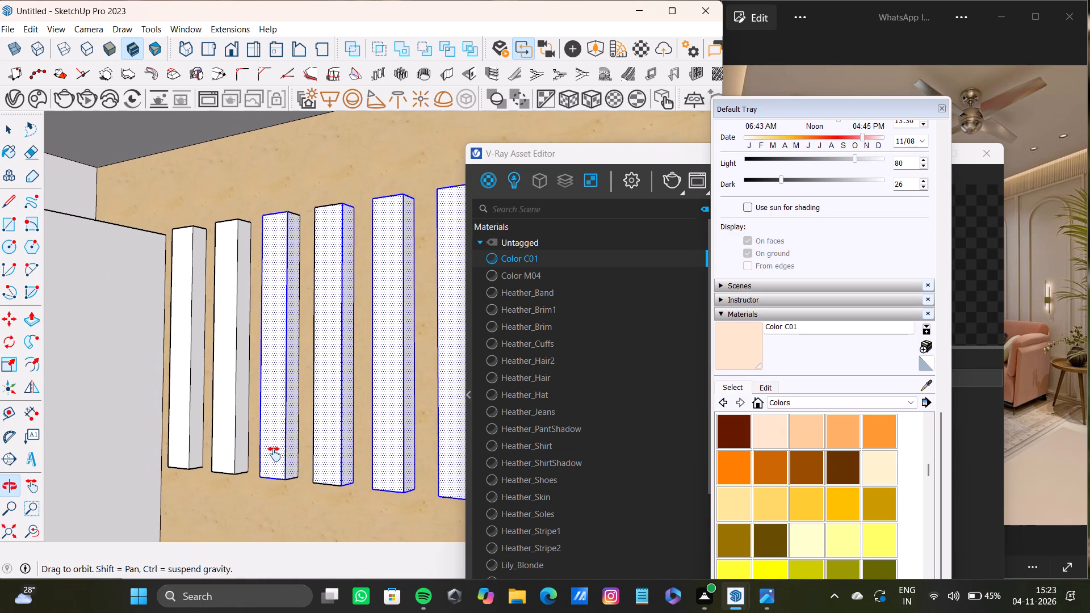
middle_click_drag(274, 454, 276, 454, "shift")
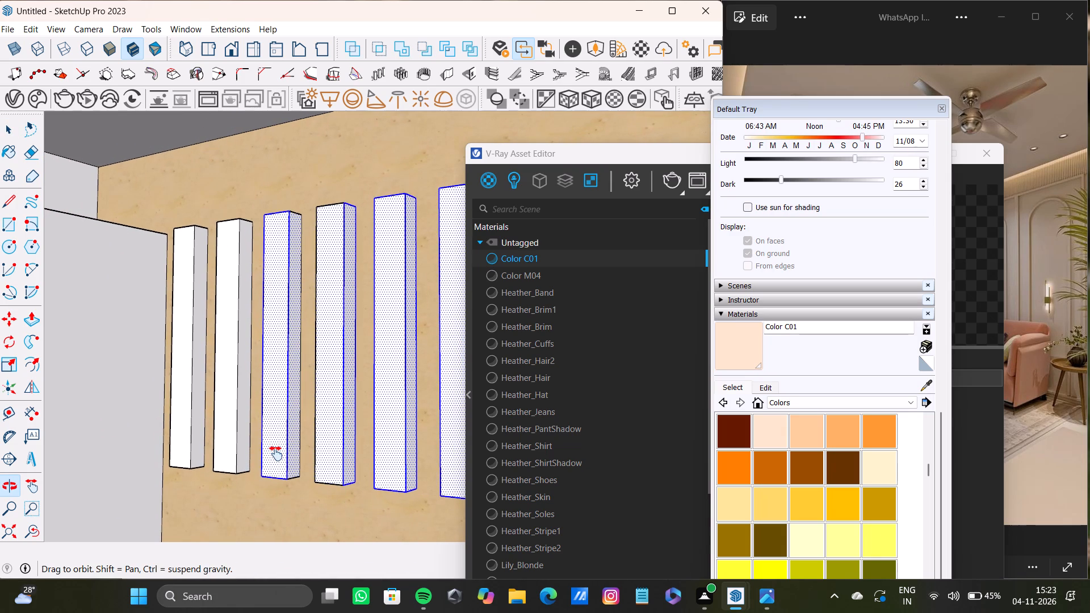
middle_click_drag(276, 454, 293, 456, "shift")
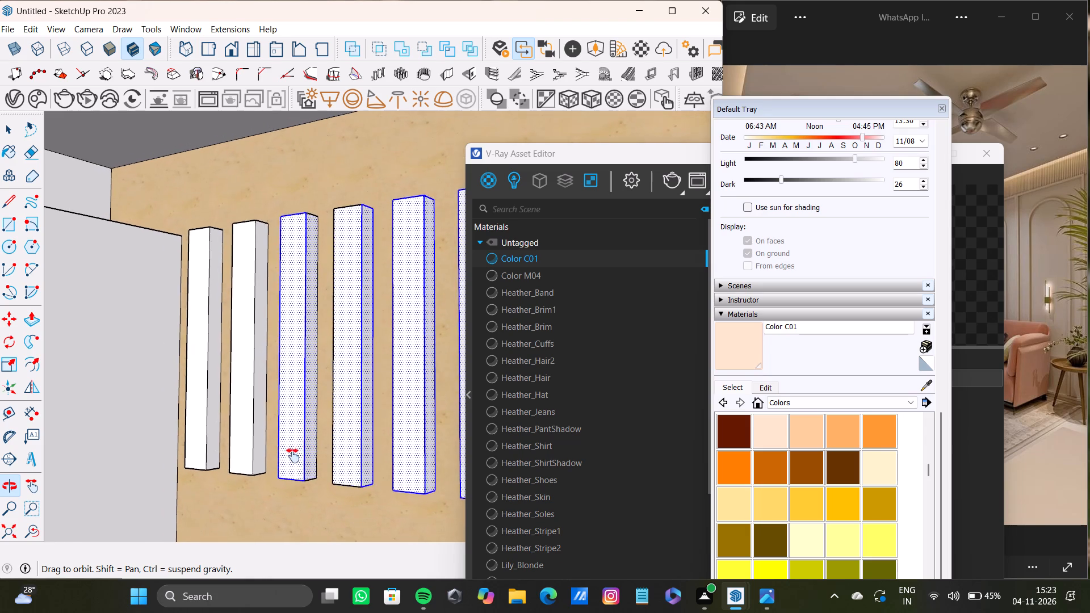
middle_click_drag(293, 456, 305, 461, "shift")
double_click(257, 457, "shift")
double_click(270, 457, "shift")
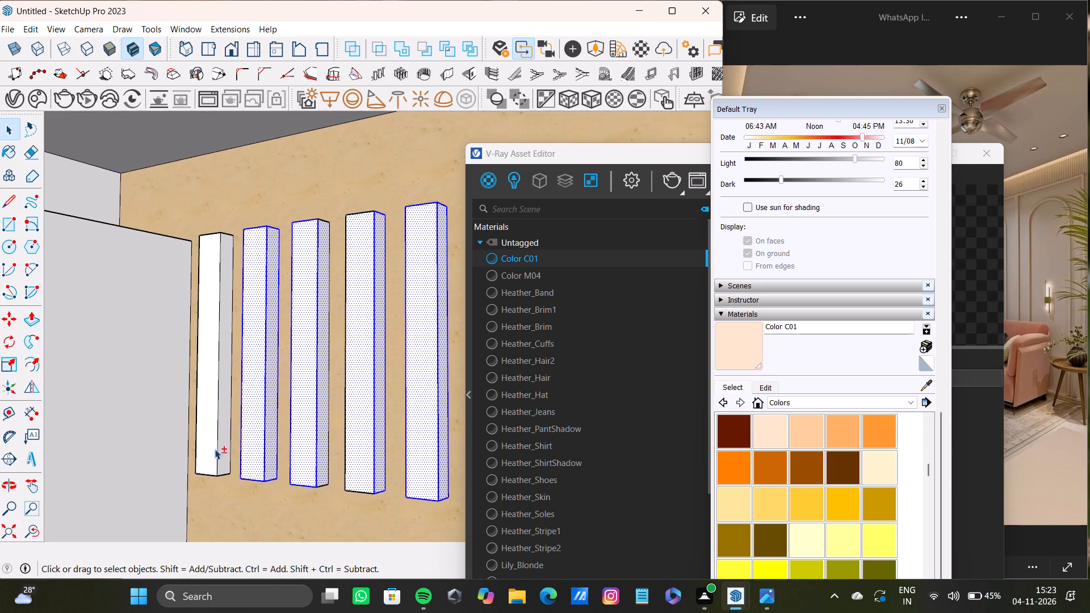
double_click(214, 449, "shift")
left_click(224, 450, "shift")
From the opposite side of the band, add one slat's top face and its unselected side face to the selection.
middle_click_drag(200, 433, 385, 440, "shift")
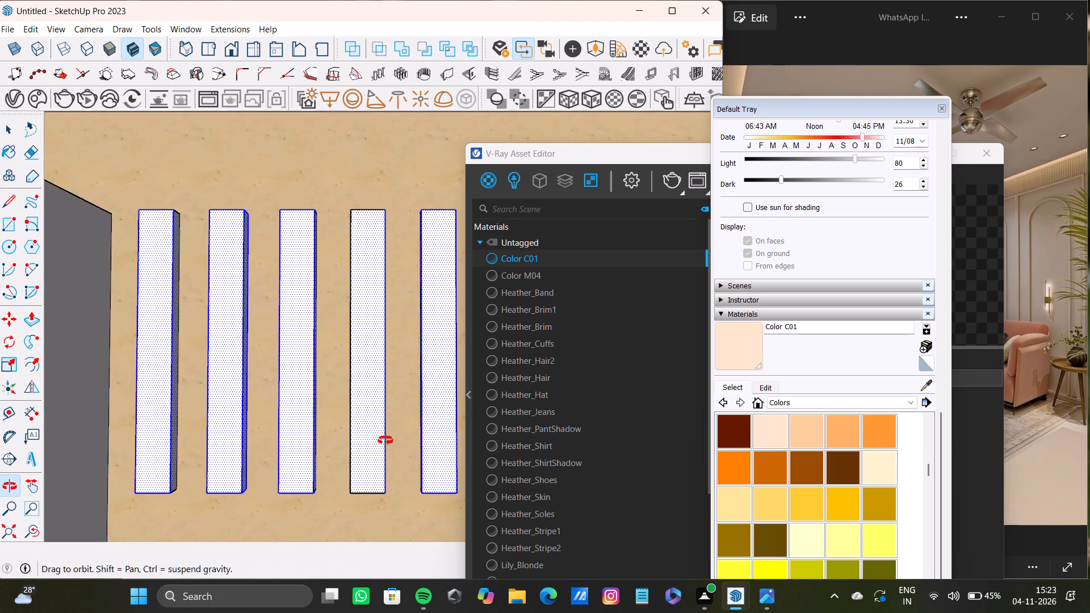
middle_click_drag(385, 440, 531, 533, "shift")
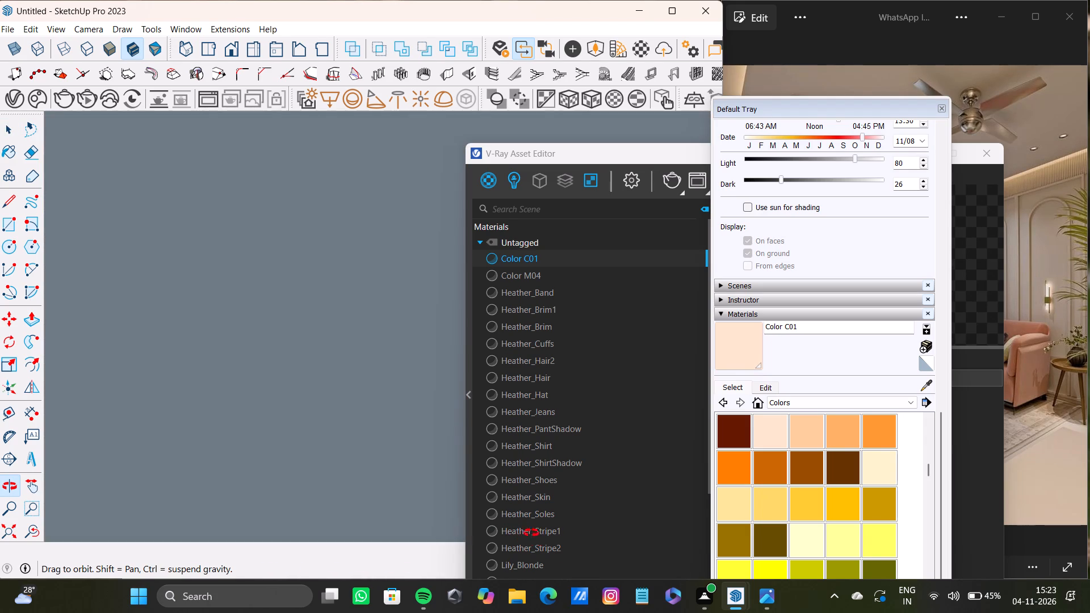
middle_click_drag(531, 533, 497, 514, "shift")
scroll(73, 241, "up", 11)
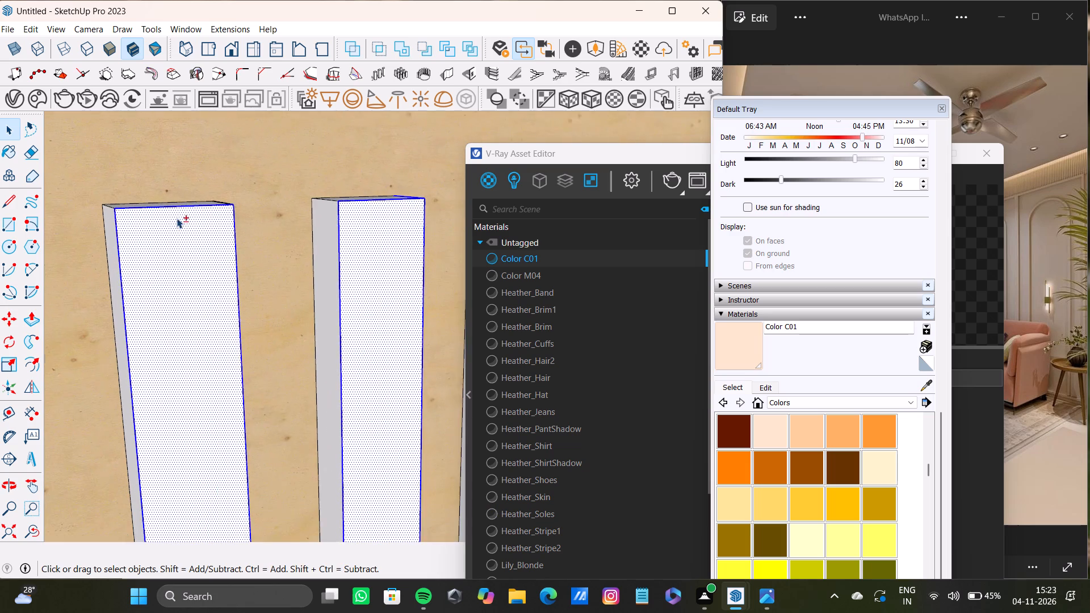
middle_click_drag(172, 217, 152, 264, "shift")
scroll(152, 250, "up", 4, "shift")
double_click(152, 247, "shift")
middle_click_drag(65, 287, 117, 289, "shift")
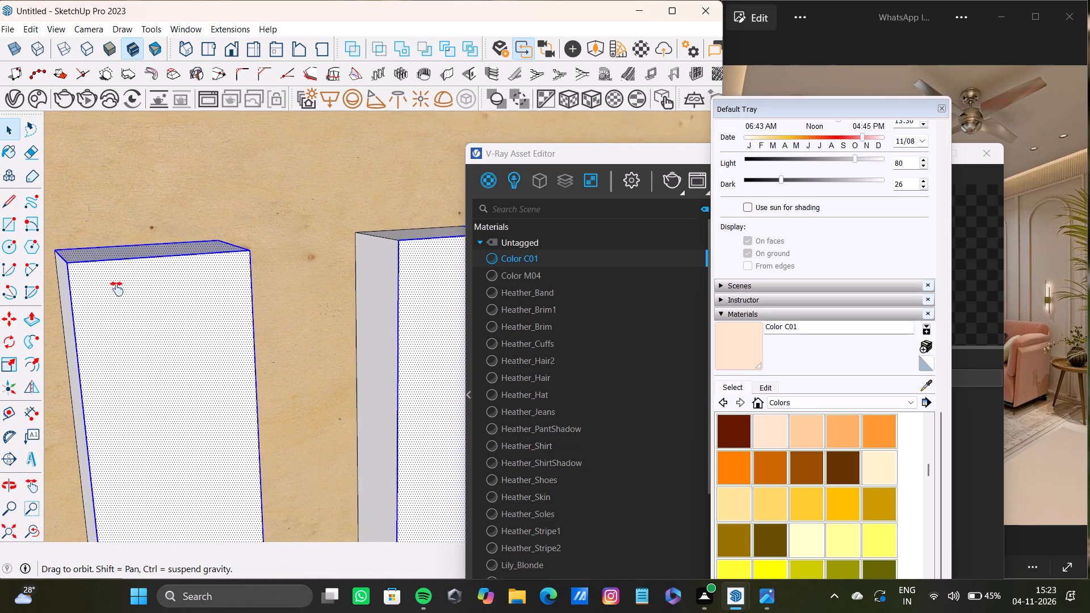
middle_click_drag(117, 289, 170, 300, "shift")
double_click(146, 301, "shift")
left_click(109, 276, "shift")
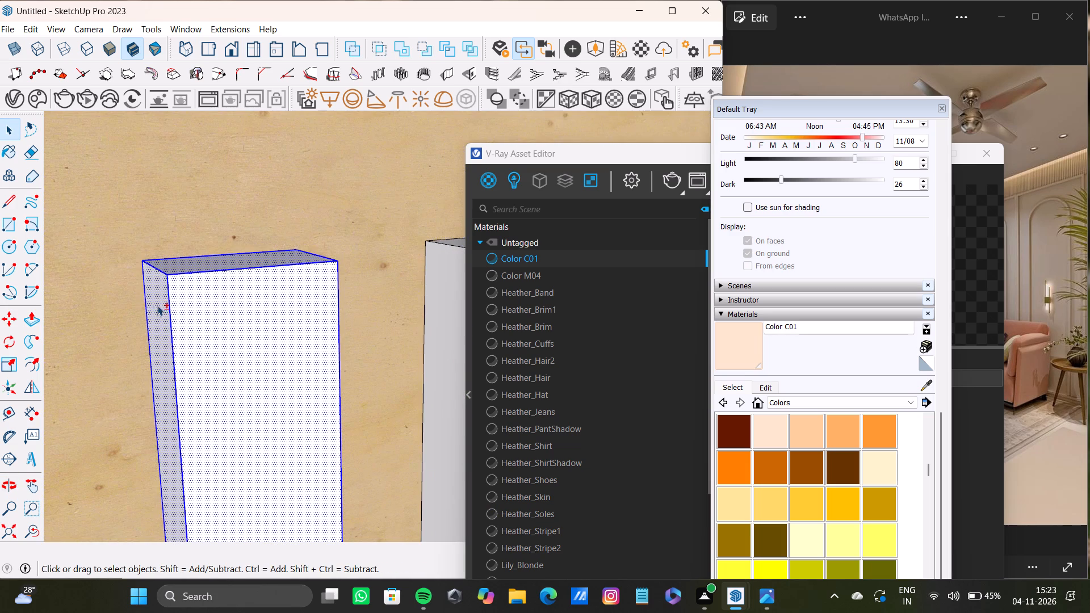
Add the top faces and unselected opposite side faces of the next three slats to the selection.
scroll(254, 307, "down", 3, "shift")
middle_click_drag(240, 308, 114, 378, "shift")
scroll(328, 316, "up", 2, "shift")
double_click(328, 308, "shift")
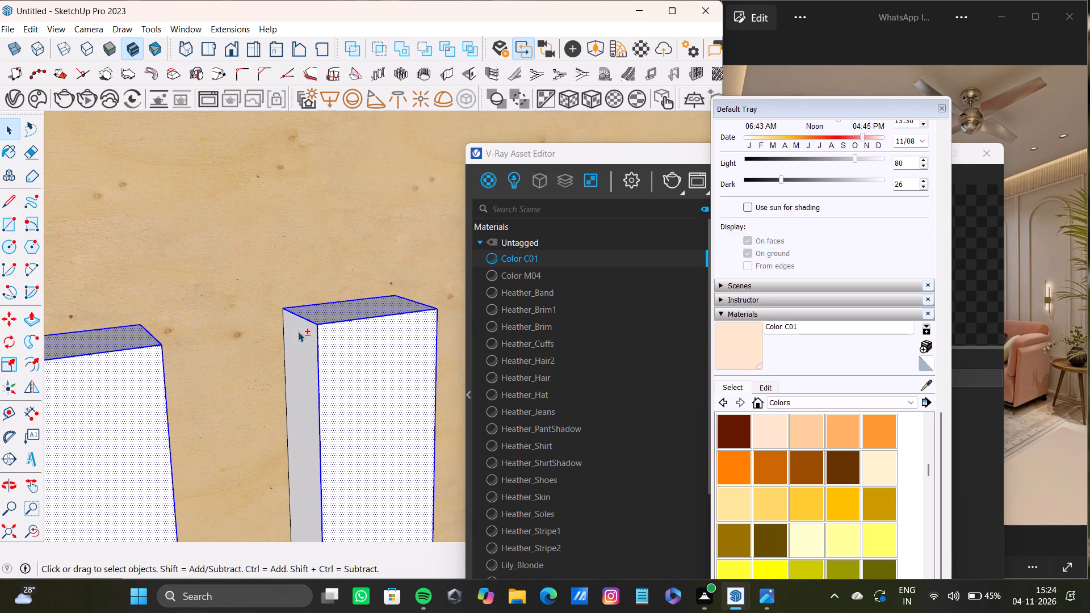
double_click(298, 331, "shift")
middle_click_drag(312, 332, 102, 397, "shift")
left_click(364, 342, "shift")
double_click(349, 364, "shift")
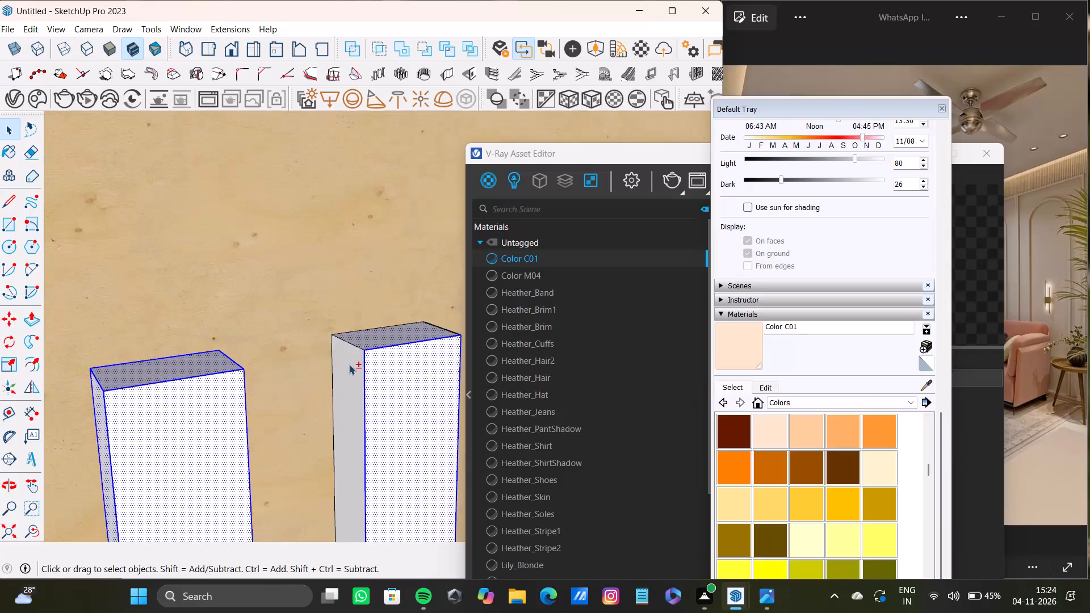
double_click(350, 362, "shift")
scroll(350, 362, "down", 4, "shift")
middle_click_drag(349, 362, 225, 418, "shift")
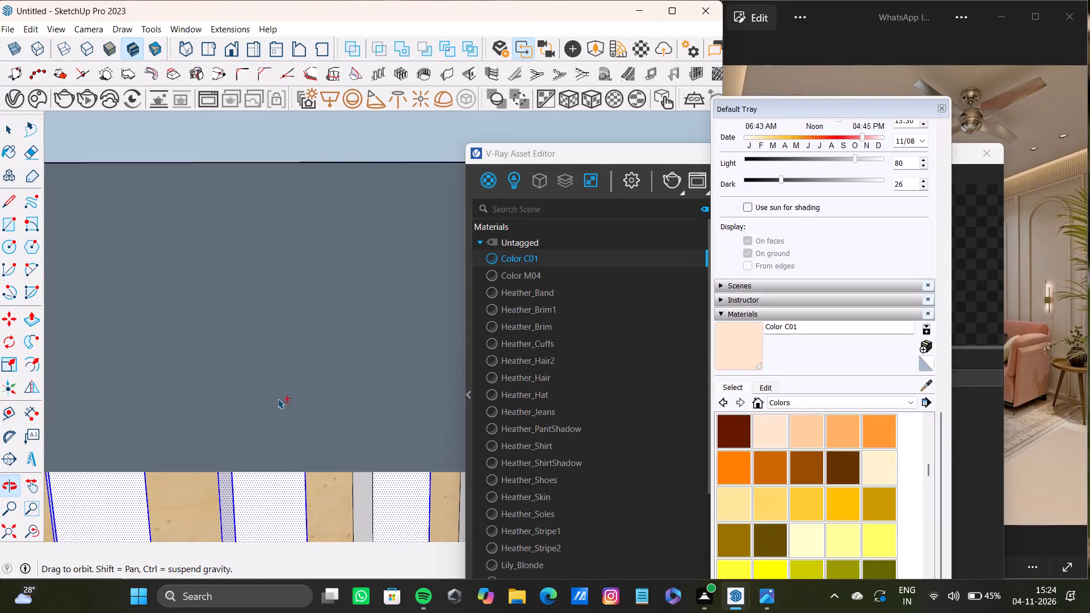
double_click(393, 378, "shift")
double_click(357, 410, "shift")
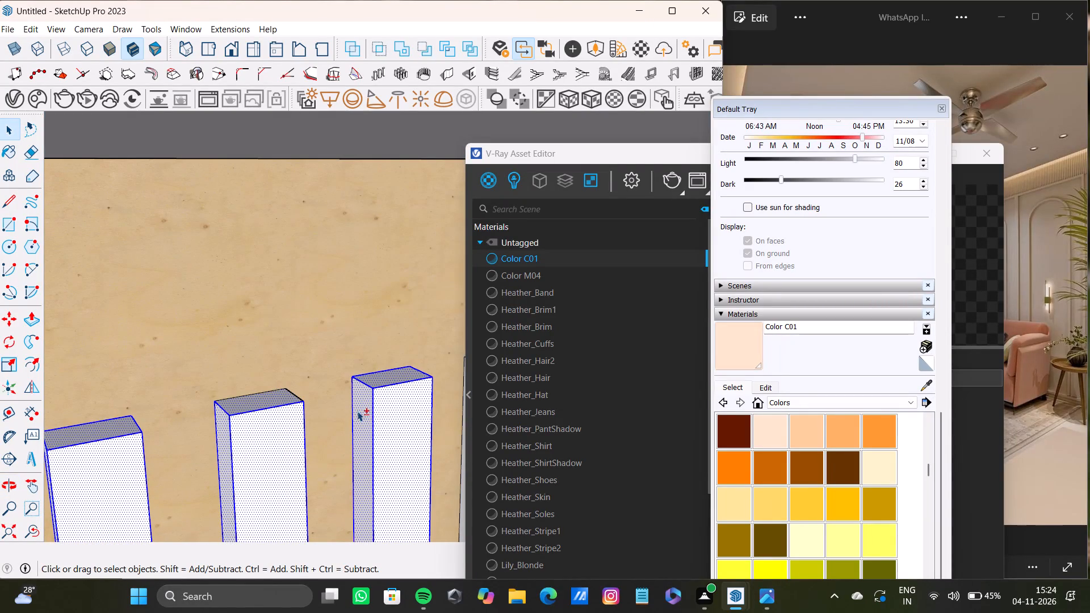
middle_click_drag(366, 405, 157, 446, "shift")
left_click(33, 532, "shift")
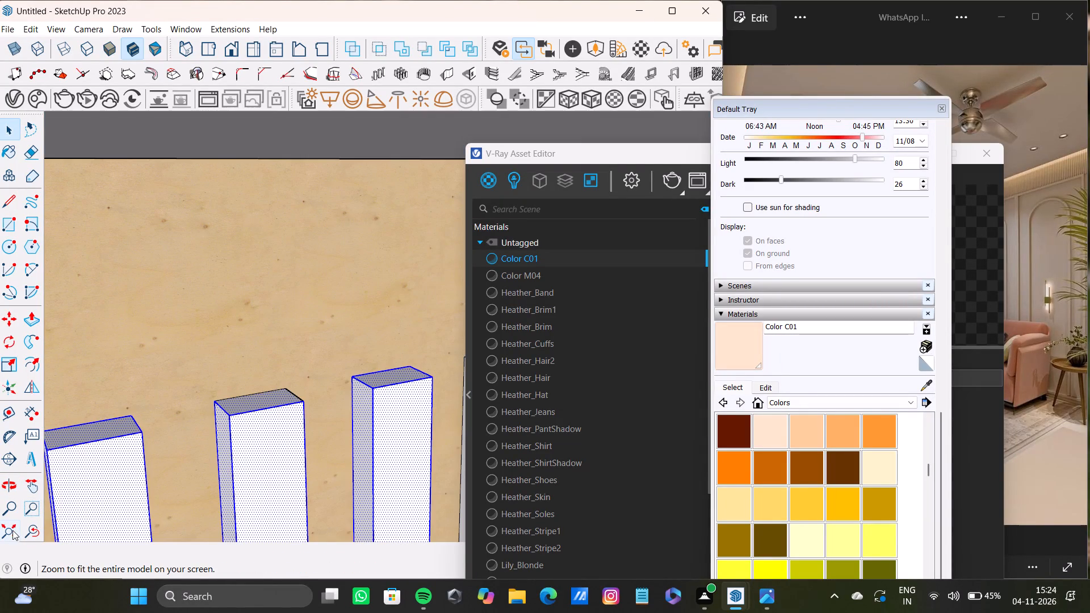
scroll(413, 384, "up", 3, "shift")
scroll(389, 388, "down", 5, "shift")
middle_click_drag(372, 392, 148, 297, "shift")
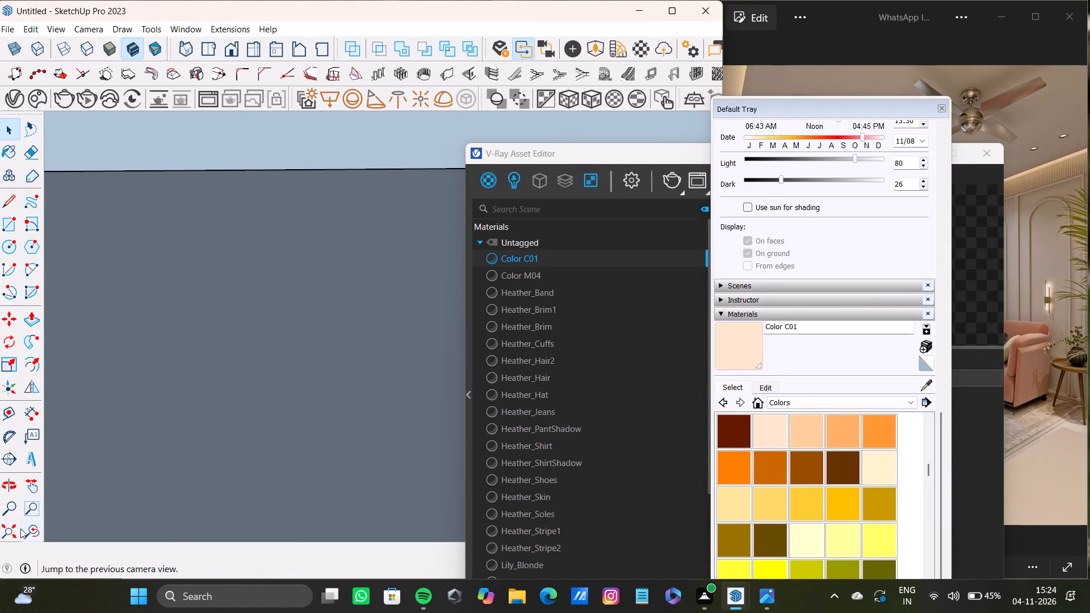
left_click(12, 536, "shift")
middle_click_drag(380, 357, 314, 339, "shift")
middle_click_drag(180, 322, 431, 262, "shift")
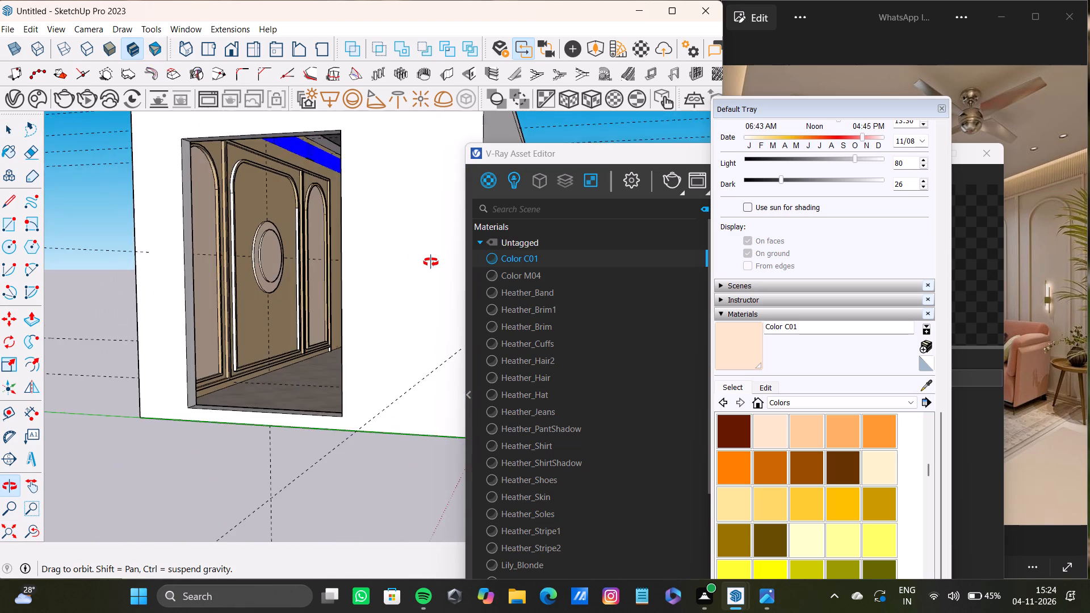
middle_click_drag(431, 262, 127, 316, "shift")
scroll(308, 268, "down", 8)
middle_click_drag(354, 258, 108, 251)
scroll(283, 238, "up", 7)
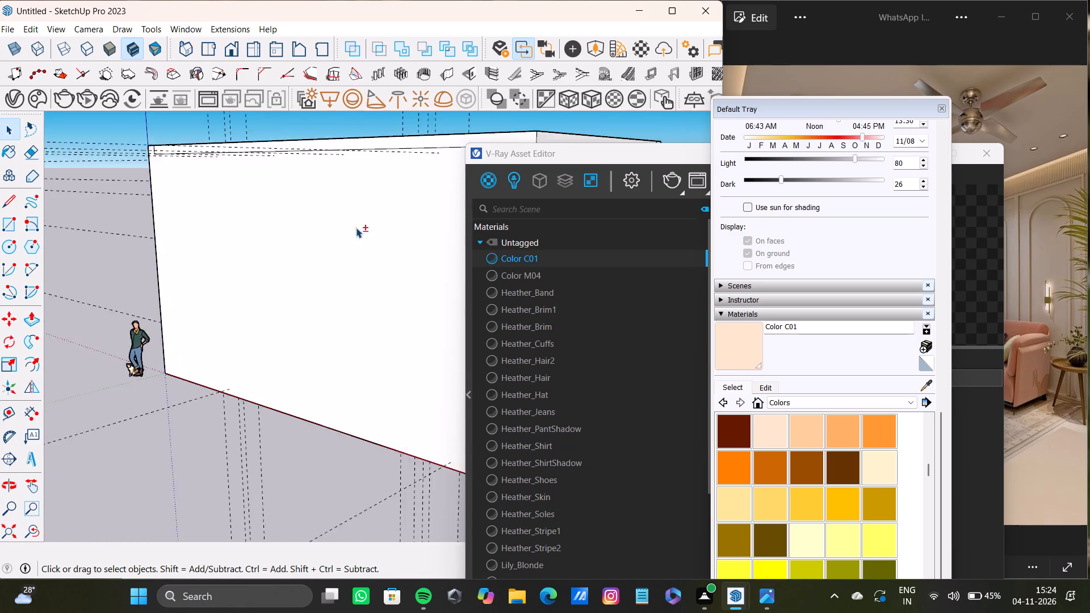
Add the top faces of two slats near the band's end above the arched wall panel to the existing selection.
middle_click_drag(357, 228, 131, 284, "shift")
scroll(257, 276, "up", 8)
middle_click_drag(349, 247, 190, 317, "shift")
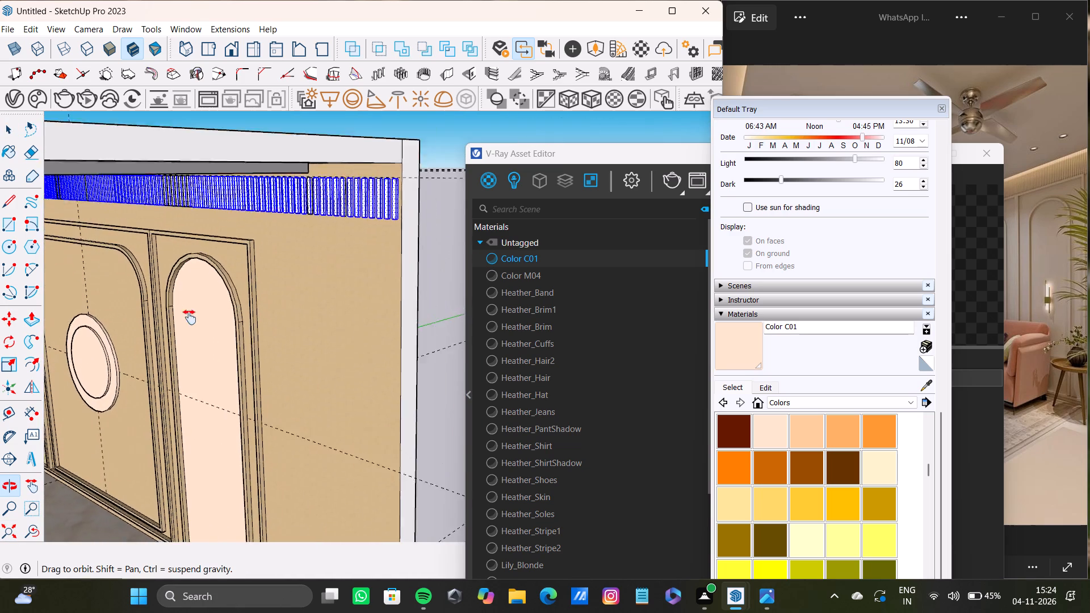
middle_click_drag(190, 317, 223, 306, "shift")
scroll(360, 267, "up", 15, "shift")
middle_click_drag(359, 179, 351, 191, "shift")
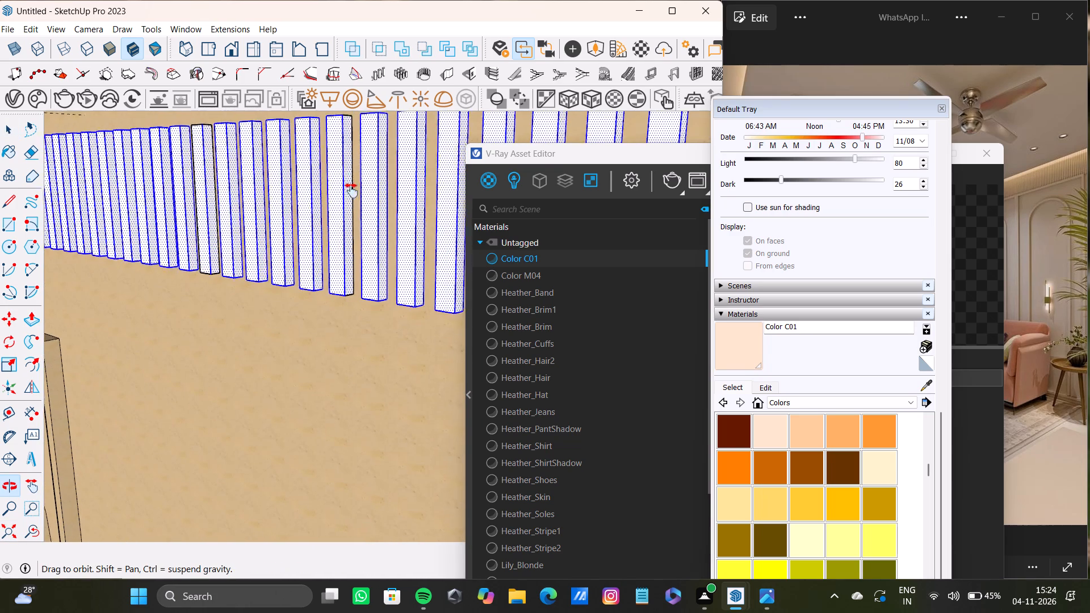
middle_click_drag(351, 191, 207, 255, "shift")
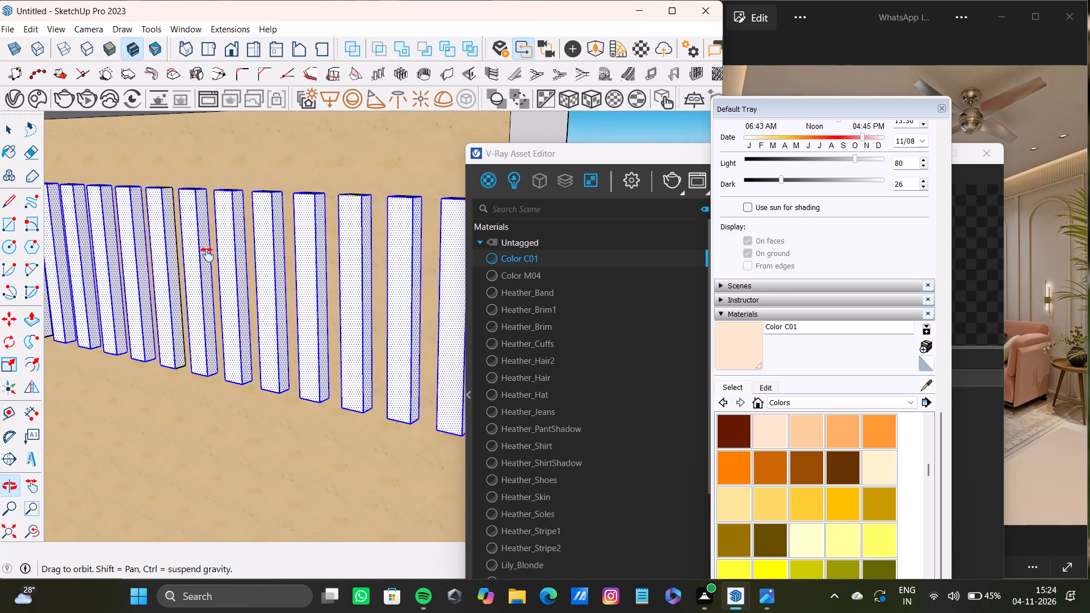
middle_click_drag(207, 255, 203, 257, "shift")
scroll(452, 200, "up", 11, "shift")
middle_click_drag(419, 191, 288, 211)
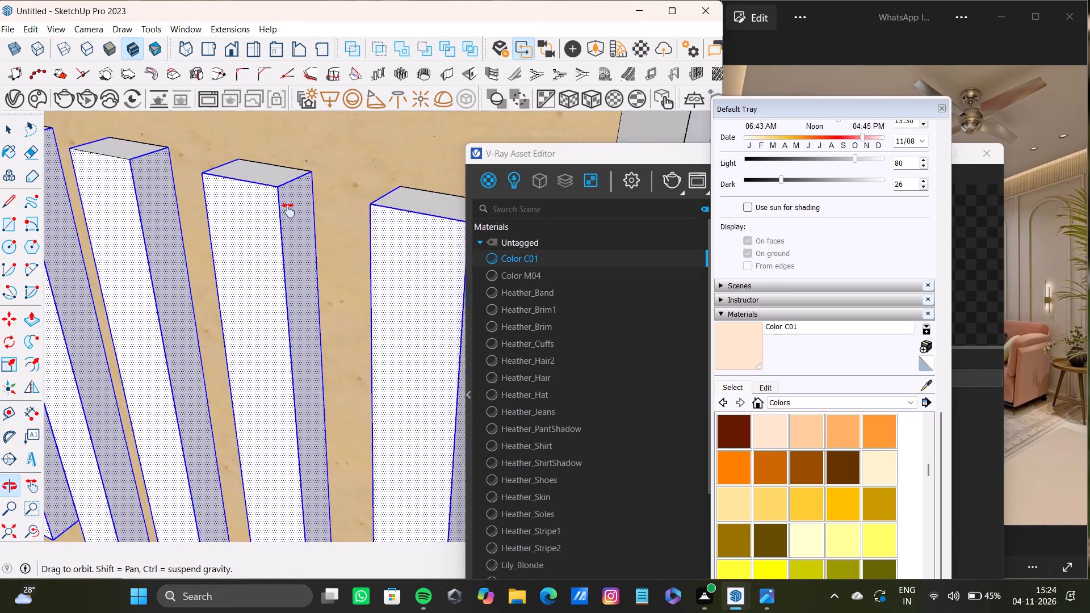
middle_click_drag(288, 211, 290, 217)
scroll(369, 195, "up", 3, "shift")
double_click(369, 196, "shift")
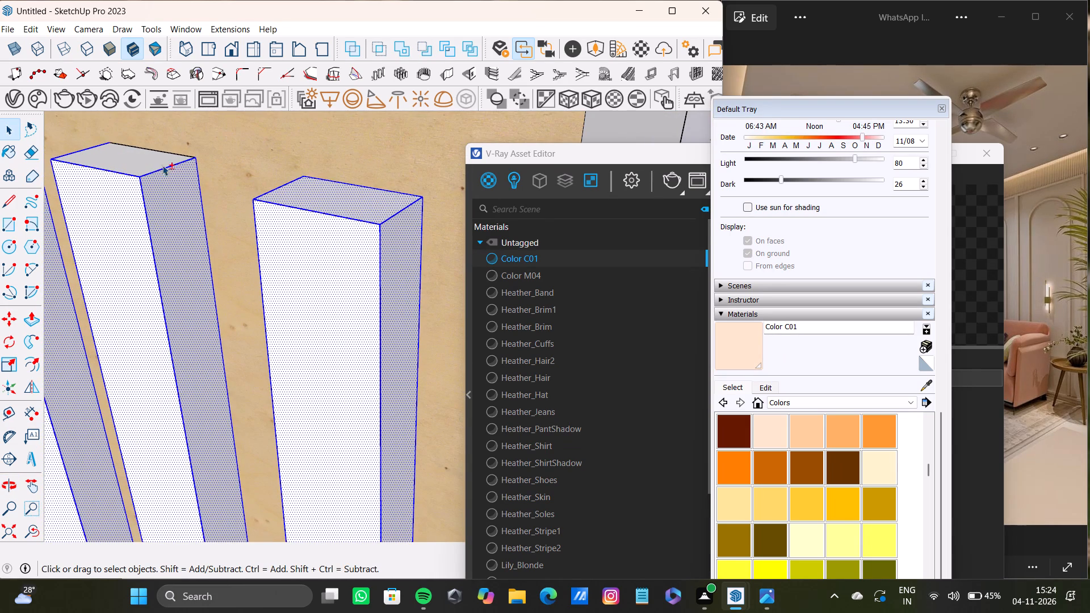
double_click(148, 159, "shift")
Add the top faces of the next four slats along the band, keeping the existing selection.
middle_click_drag(188, 167, 566, 253, "shift")
double_click(298, 207, "shift")
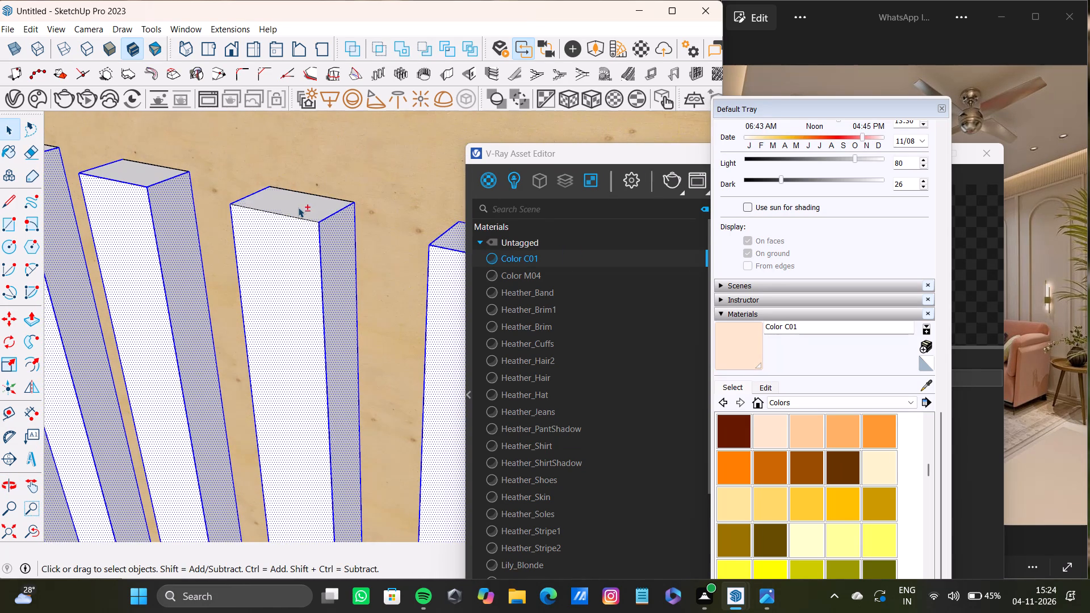
middle_click_drag(225, 187, 329, 264, "shift")
double_click(239, 250, "shift")
middle_click_drag(250, 250, 473, 316, "shift")
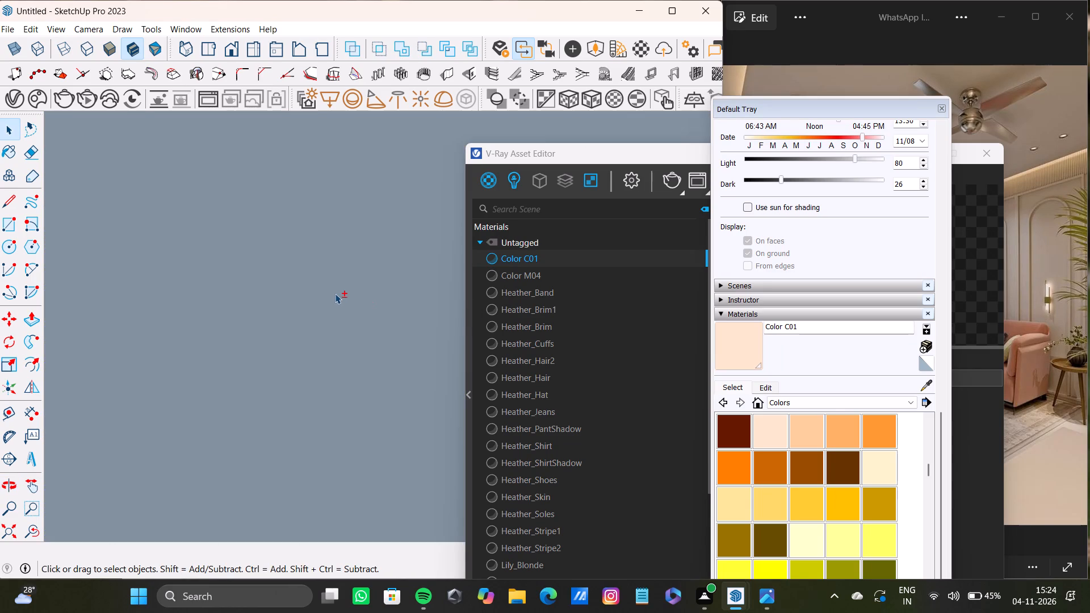
left_click(36, 532, "shift")
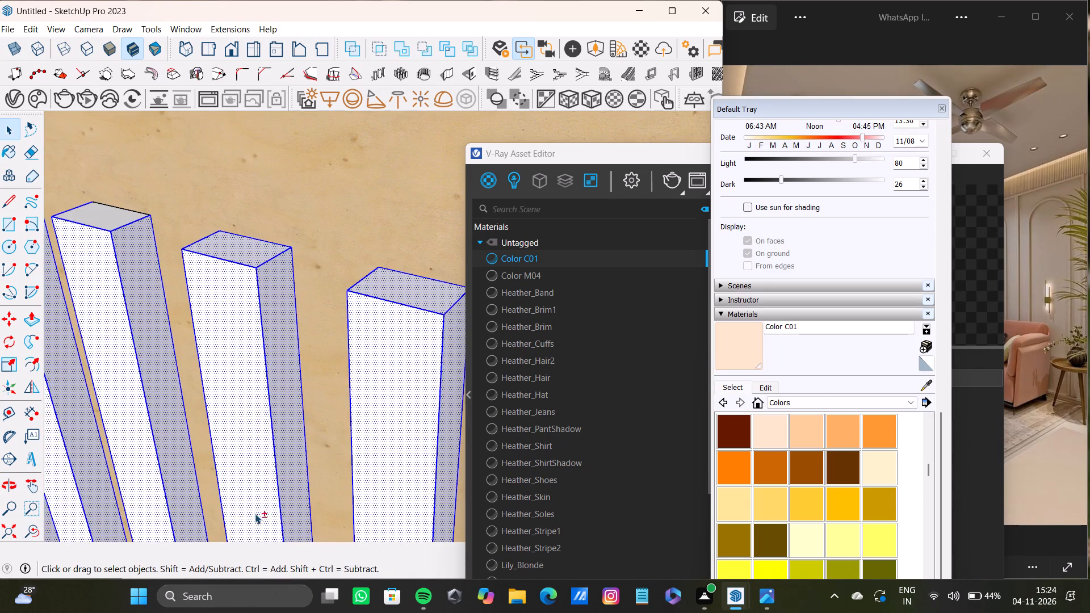
middle_click_drag(257, 513, 405, 513, "shift")
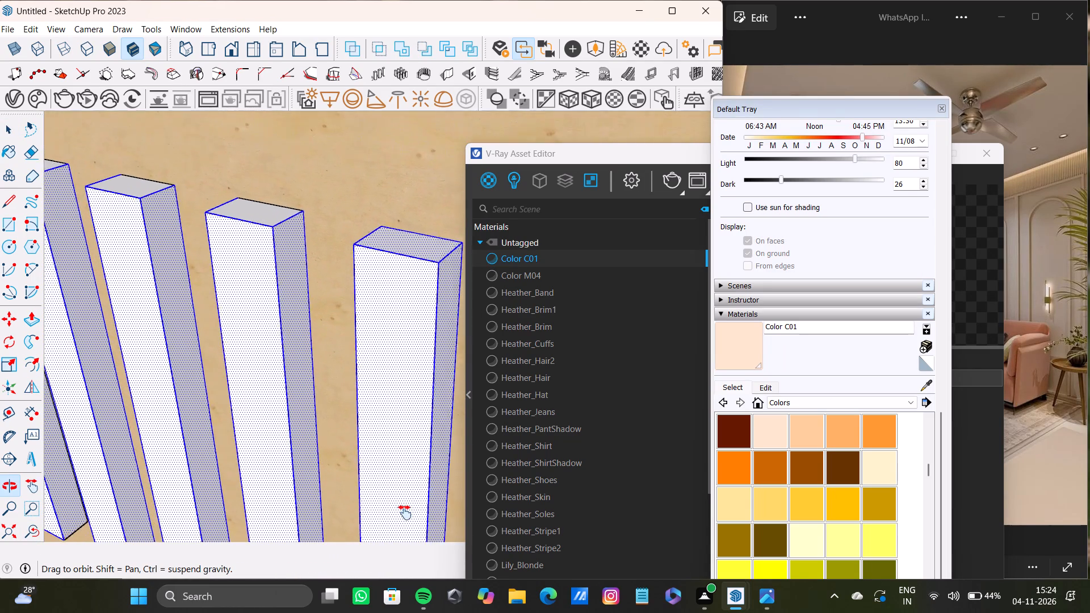
middle_click_drag(405, 513, 452, 534, "shift")
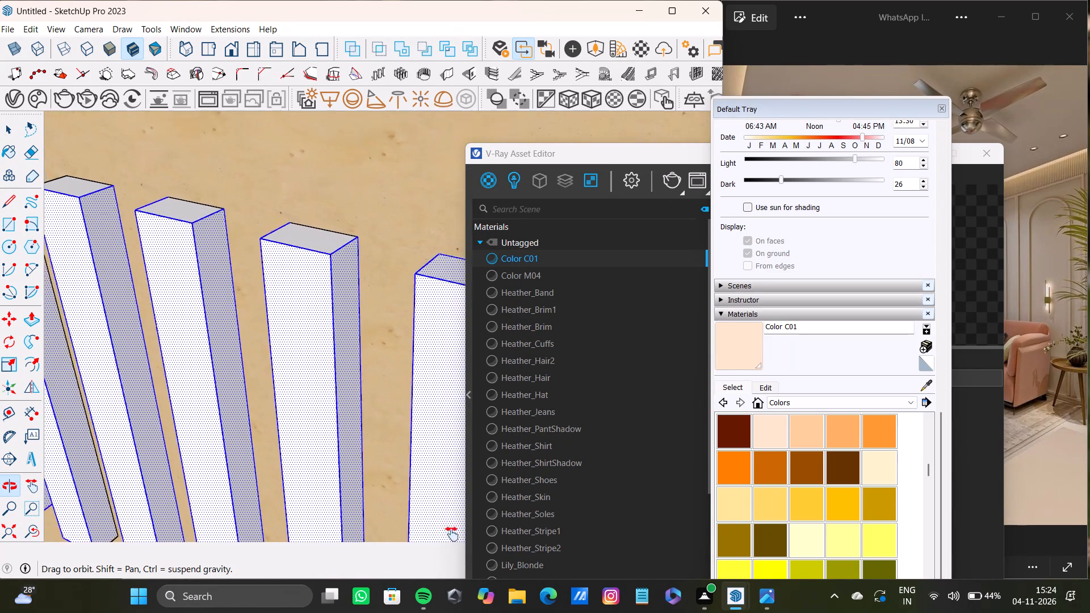
middle_click_drag(452, 534, 456, 492, "shift")
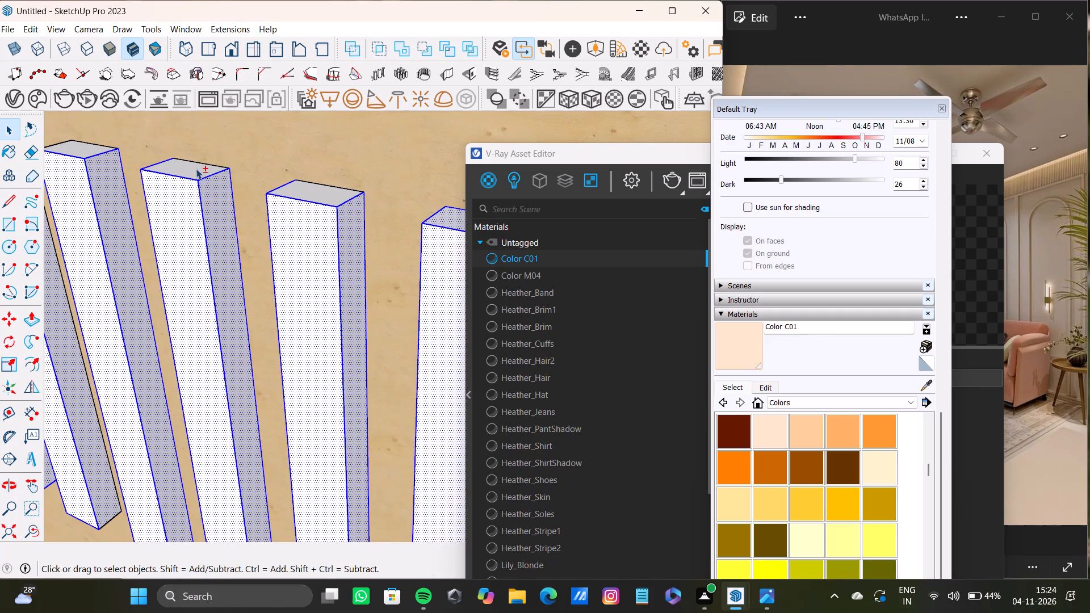
double_click(195, 173, "shift")
left_click(315, 194, "shift")
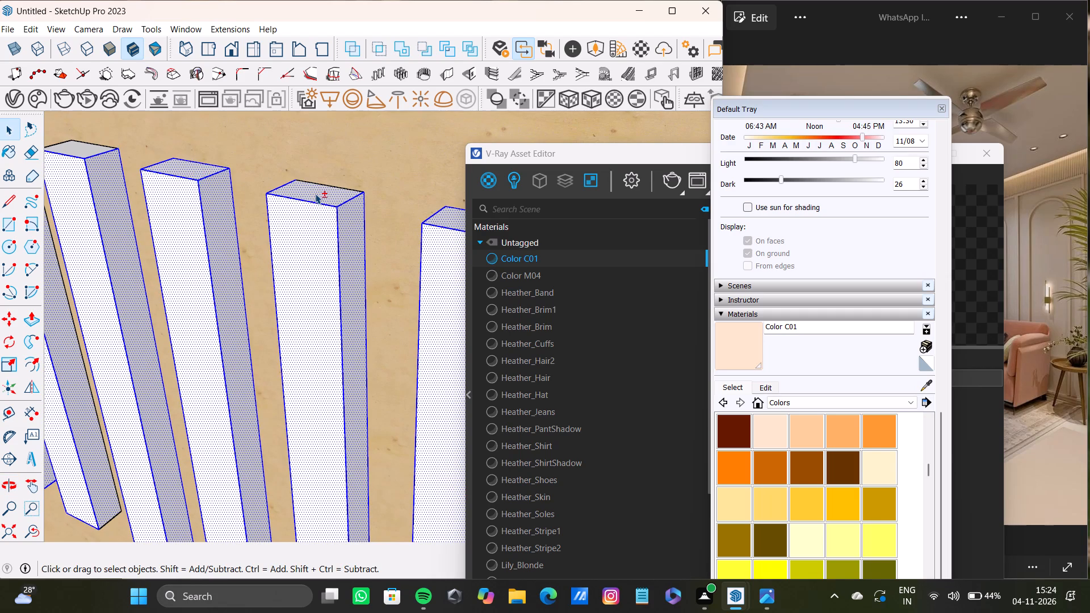
Add the top faces of the next two unselected slats along the band, with their bounding edges.
middle_click_drag(260, 276, 427, 311, "shift")
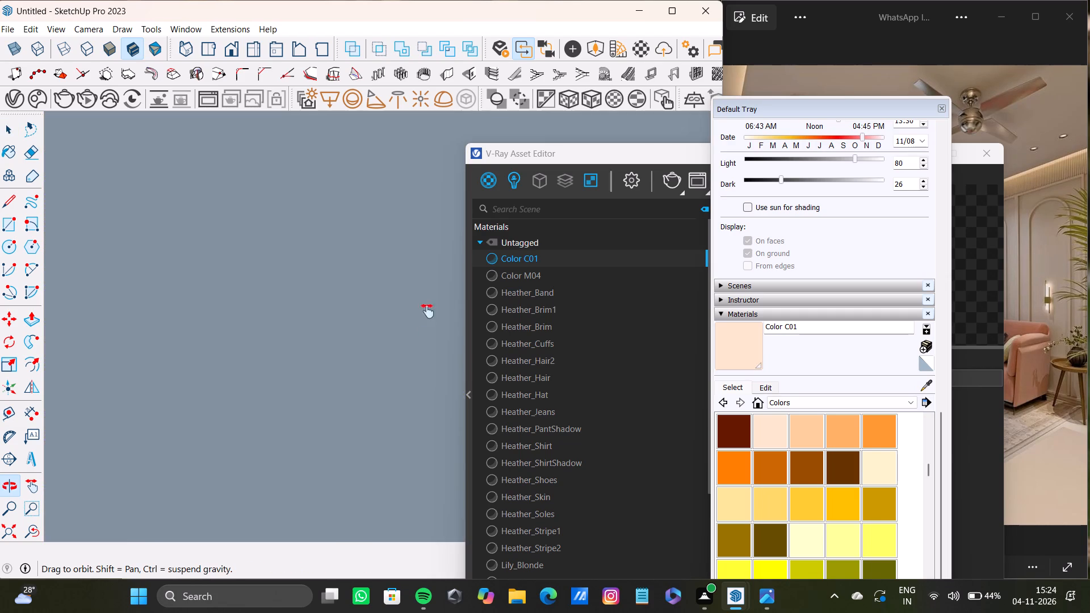
middle_click_drag(427, 311, 460, 341, "shift")
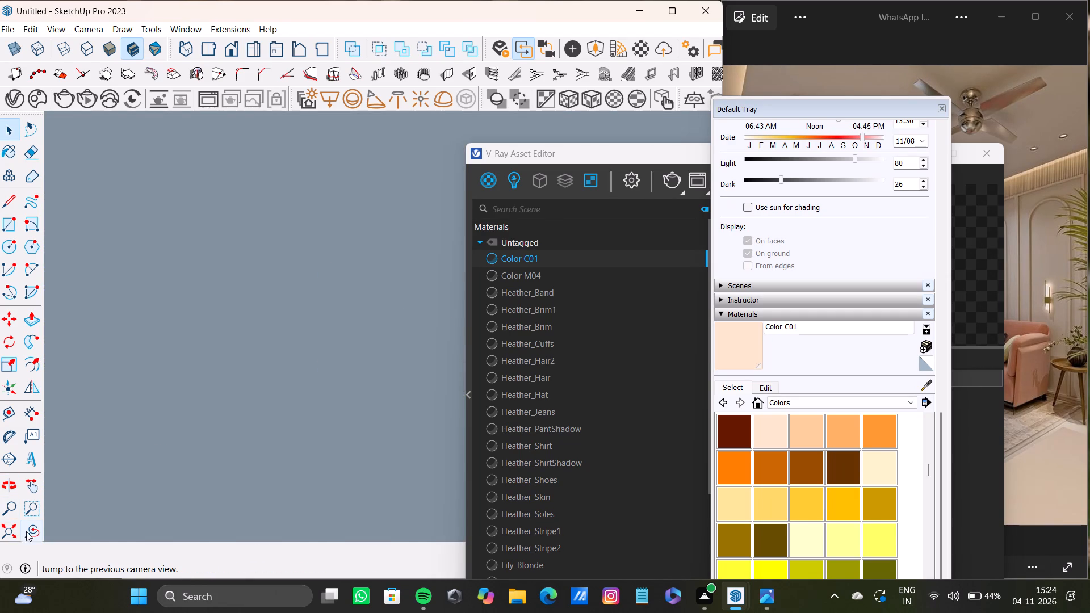
left_click(35, 532)
middle_click_drag(143, 492, 308, 498)
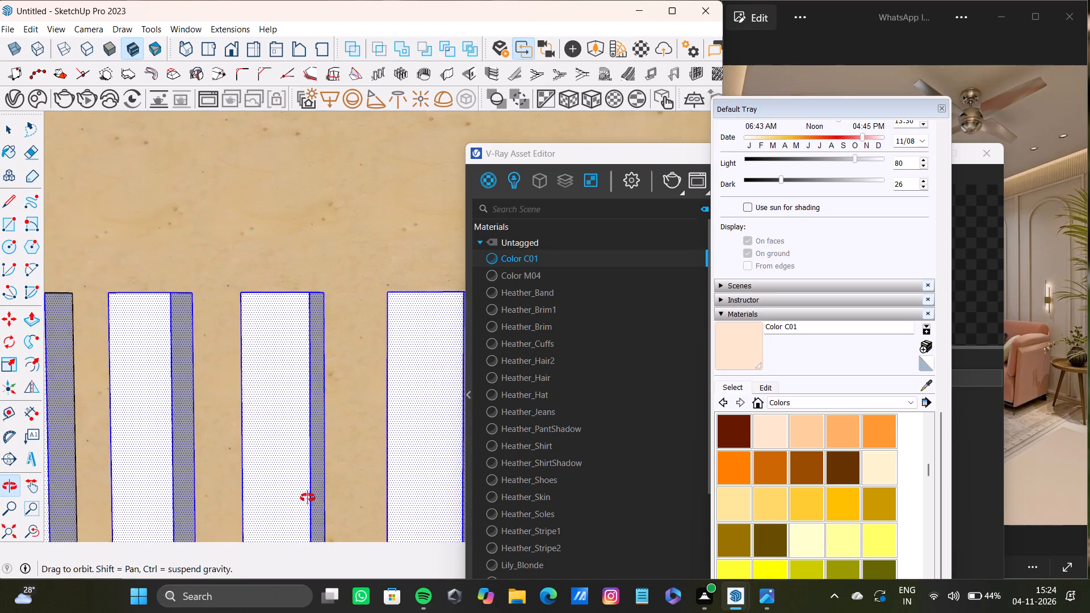
middle_click_drag(308, 498, 318, 573)
middle_click_drag(293, 287, 388, 301)
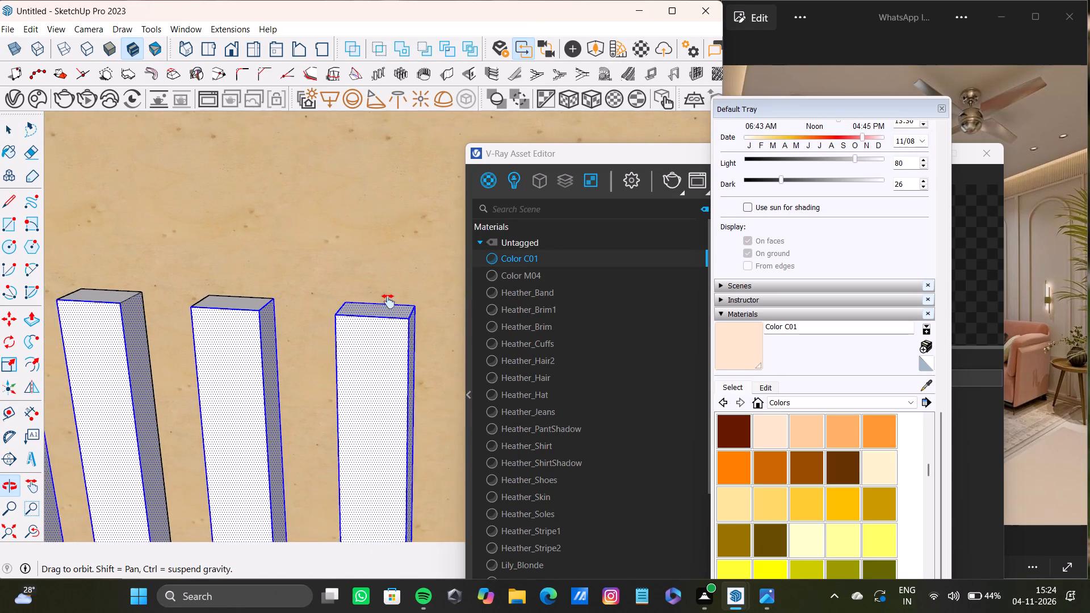
middle_click_drag(388, 301, 389, 306)
scroll(256, 305, "up", 5, "shift")
double_click(251, 314, "shift")
middle_click_drag(130, 267, 294, 307, "shift")
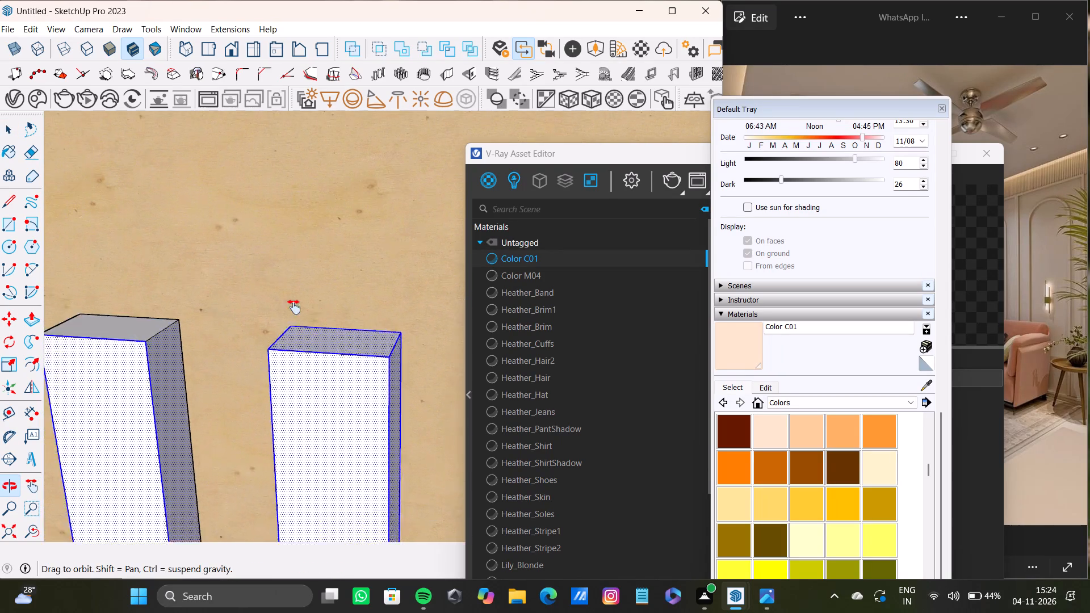
middle_click_drag(294, 307, 384, 325, "shift")
double_click(229, 357, "shift")
Add the top faces of the following four slats along the band to the selection.
middle_click_drag(87, 325, 258, 376, "shift")
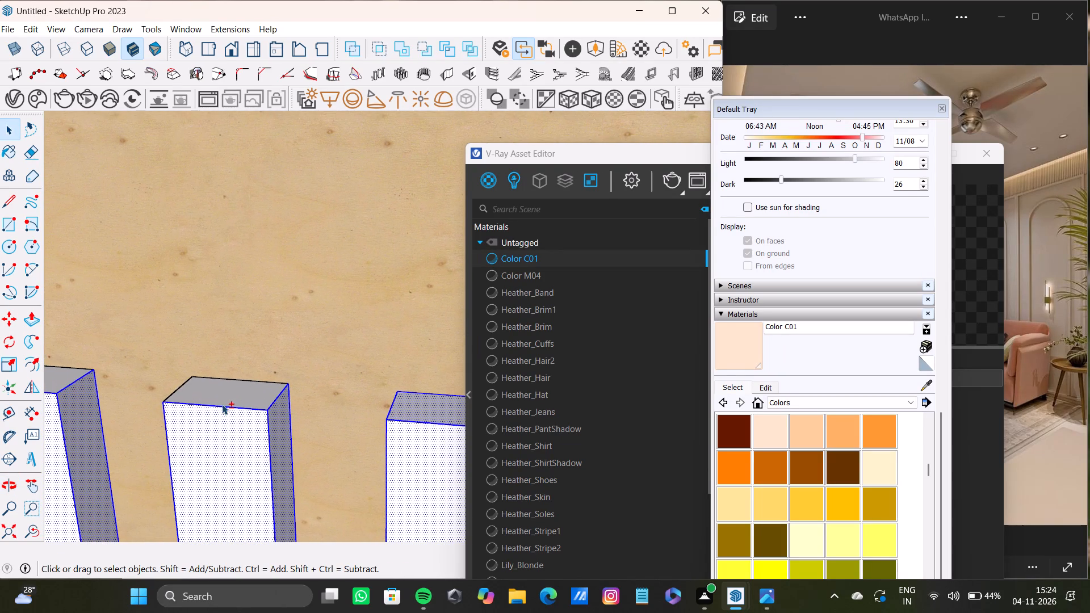
double_click(222, 404, "shift")
double_click(62, 373, "shift")
middle_click_drag(125, 372, 449, 376, "shift")
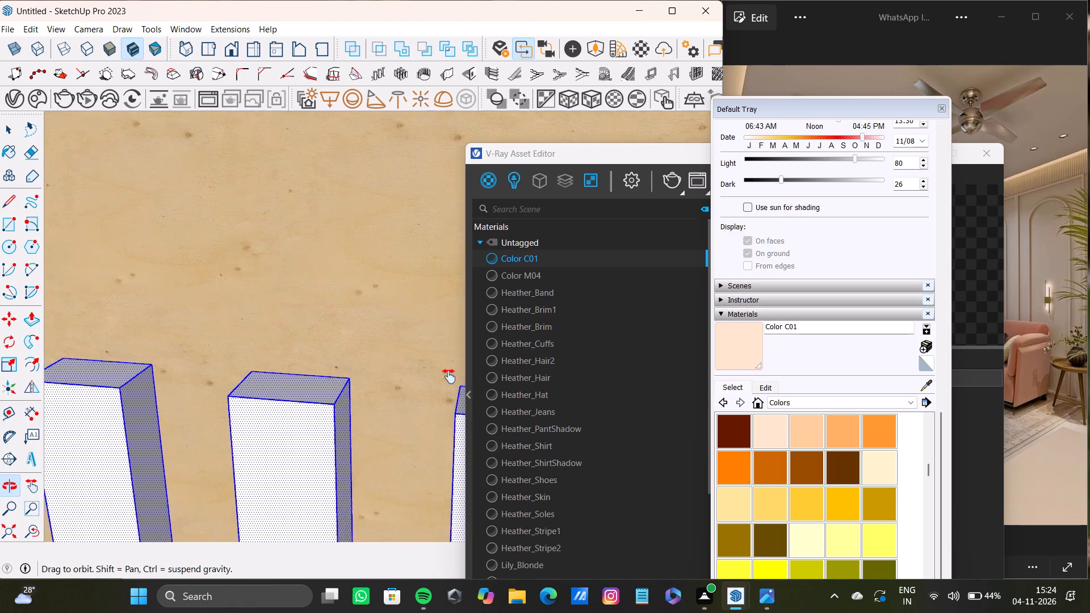
middle_click_drag(449, 376, 475, 376, "shift")
double_click(211, 373, "shift")
middle_click_drag(187, 371, 402, 376, "shift")
double_click(236, 363, "shift")
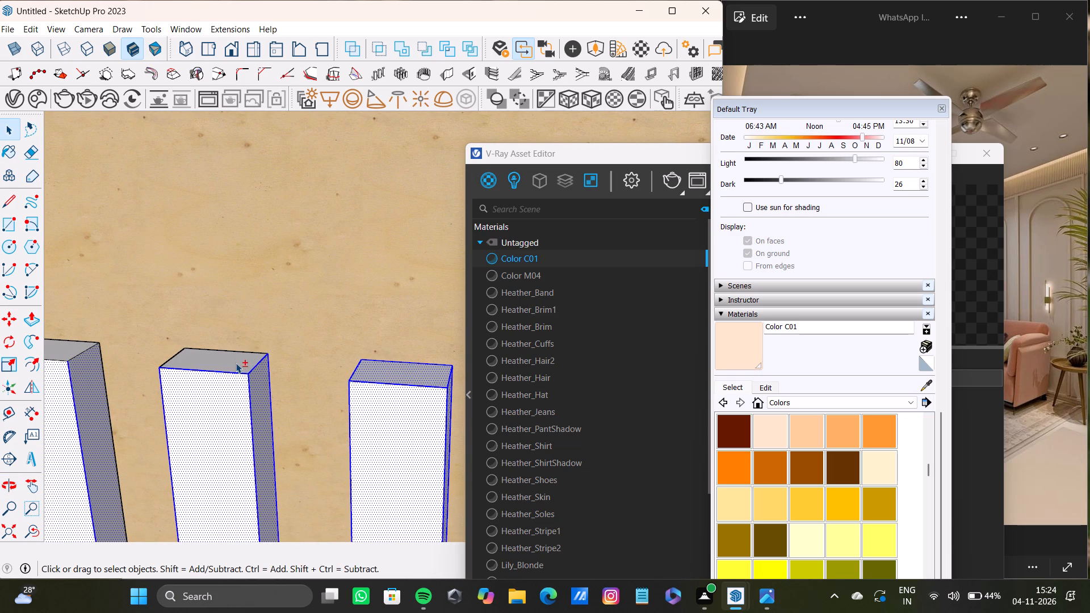
Extend the selection with the top faces of four more slats further along the band.
middle_click_drag(195, 366, 393, 387, "shift")
double_click(216, 364, "shift")
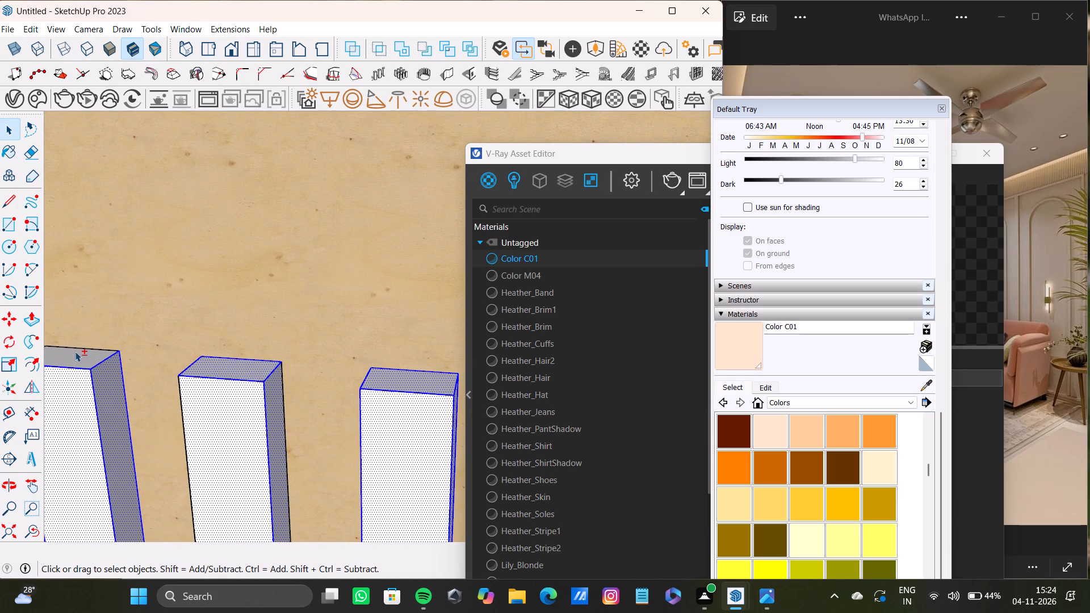
double_click(77, 354, "shift")
middle_click_drag(92, 354, 493, 360, "shift")
double_click(307, 350, "shift")
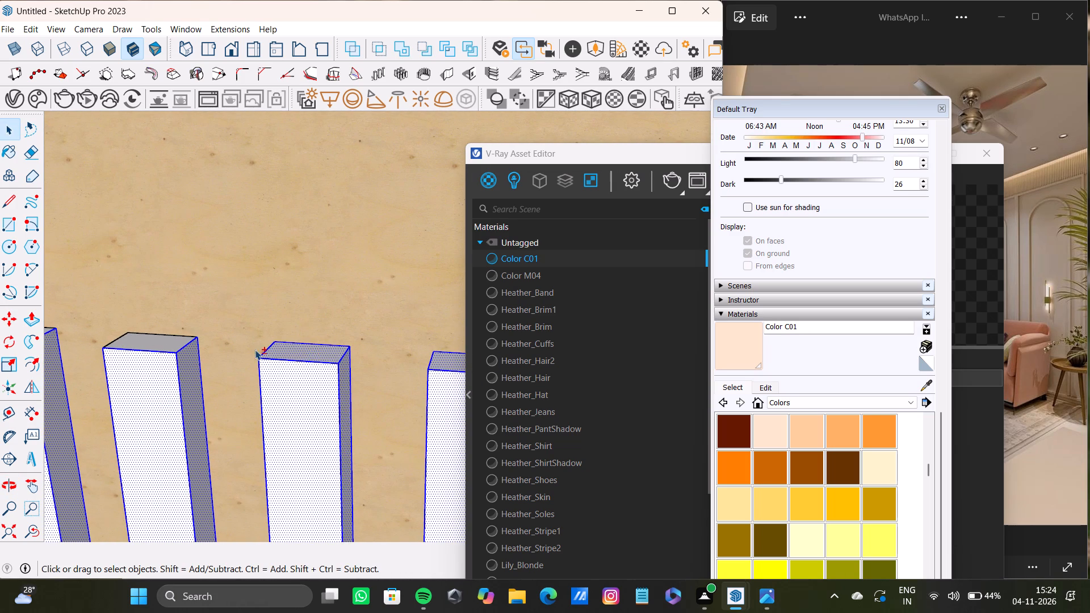
double_click(157, 339, "shift")
middle_click_drag(158, 345, 340, 380, "shift")
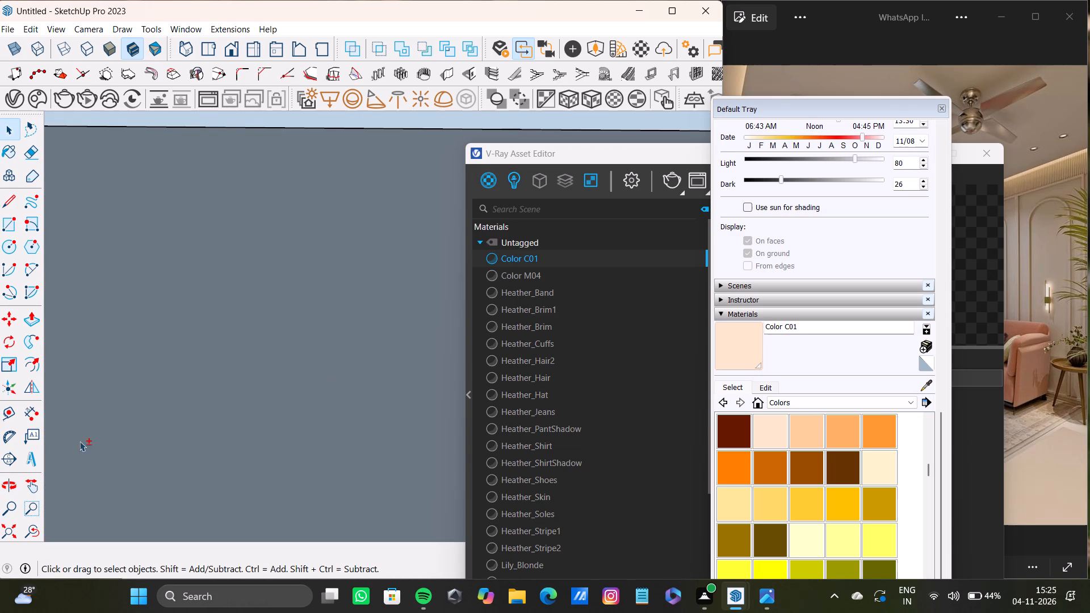
left_click(31, 529, "shift")
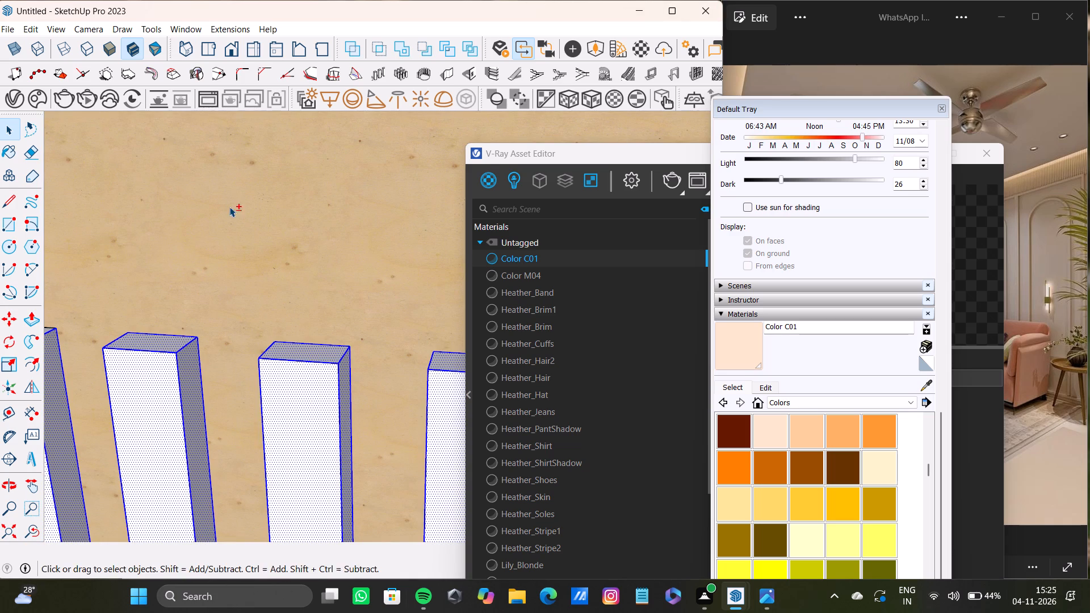
Select the top faces of the next four slats in the row, keeping everything already selected.
middle_click_drag(234, 293, 525, 291, "shift")
scroll(248, 324, "up", 2, "shift")
double_click(288, 331, "shift")
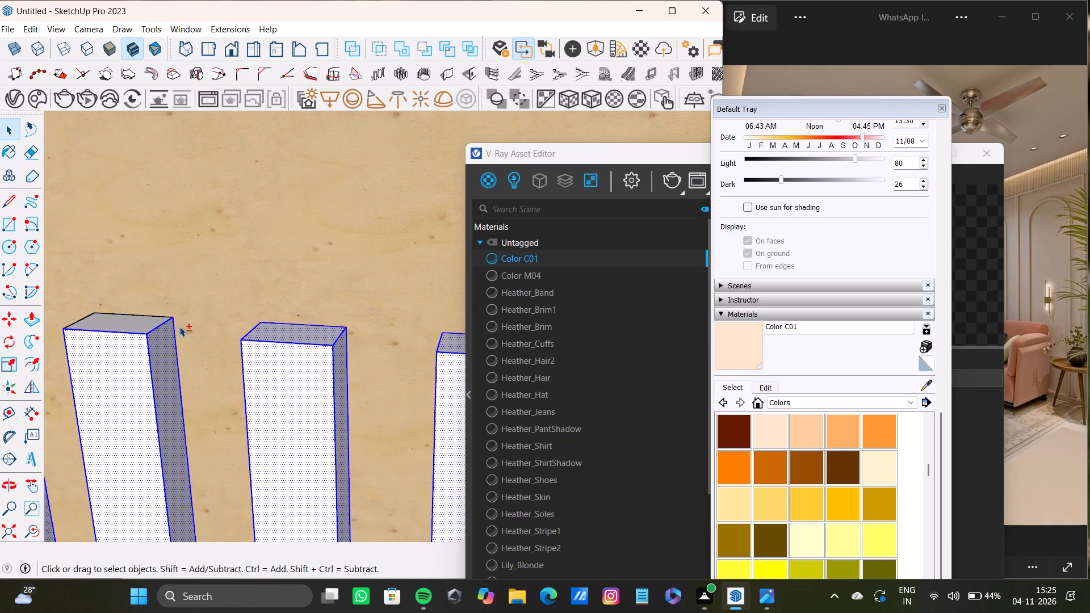
double_click(135, 317, "shift")
middle_click_drag(144, 330, 399, 339, "shift")
double_click(203, 322, "shift")
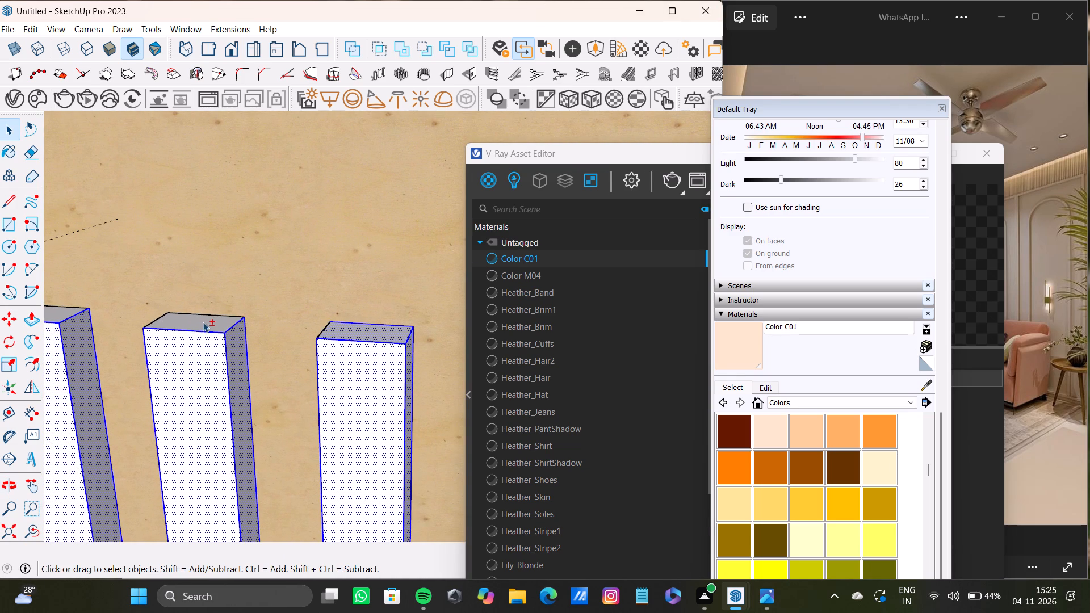
middle_click_drag(143, 319, 388, 367, "shift")
double_click(277, 360, "shift")
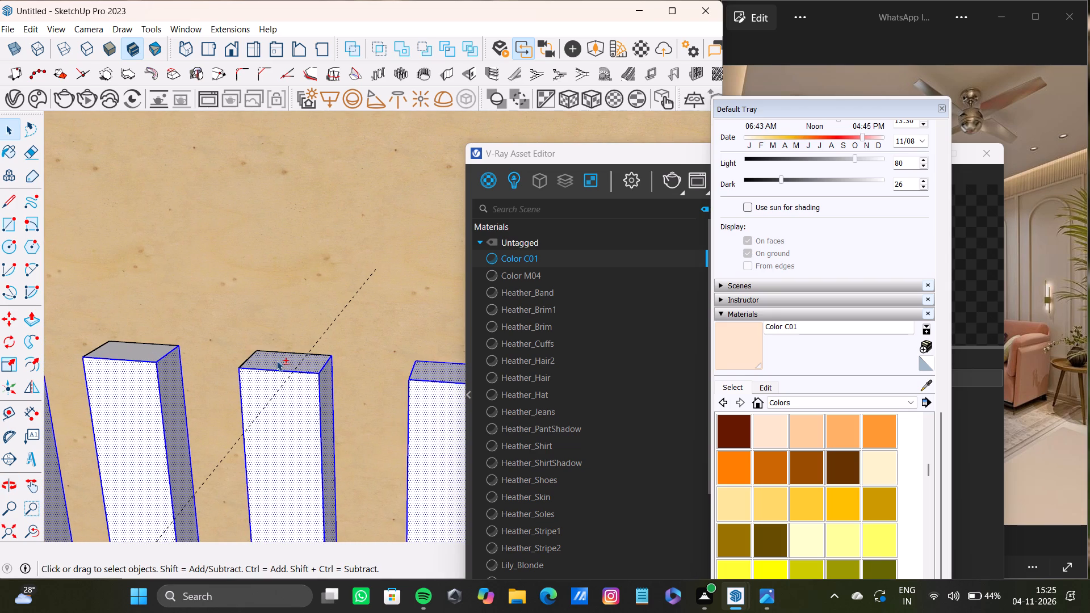
Add the top faces of the next three slats along the band to the selection.
double_click(157, 352, "shift")
scroll(157, 352, "up", 1, "shift")
middle_click_drag(157, 352, 476, 424, "shift")
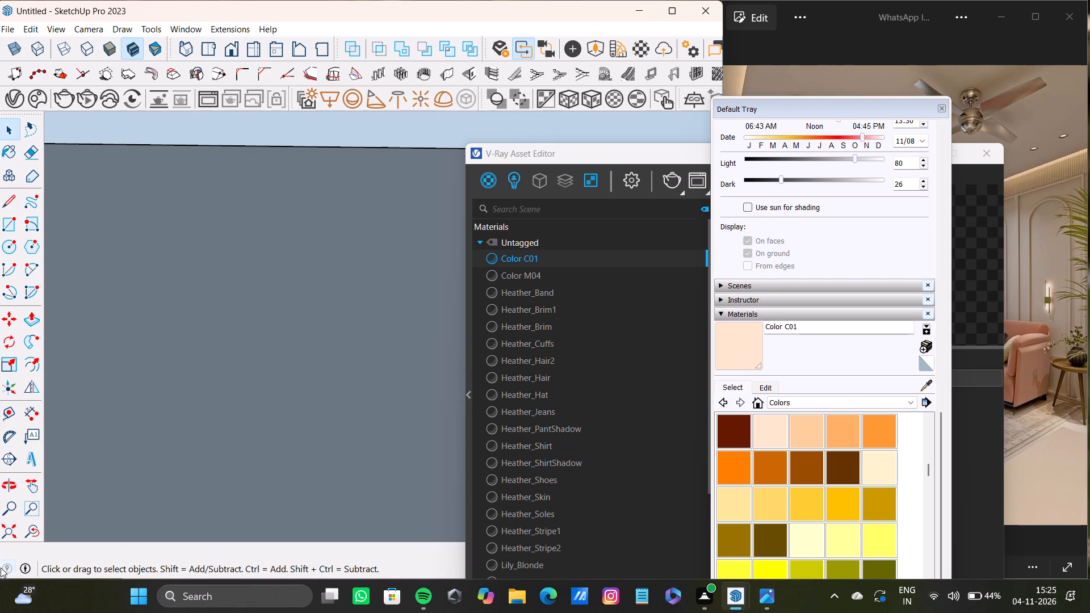
left_click(28, 528, "shift")
middle_click_drag(128, 443, 419, 460, "shift")
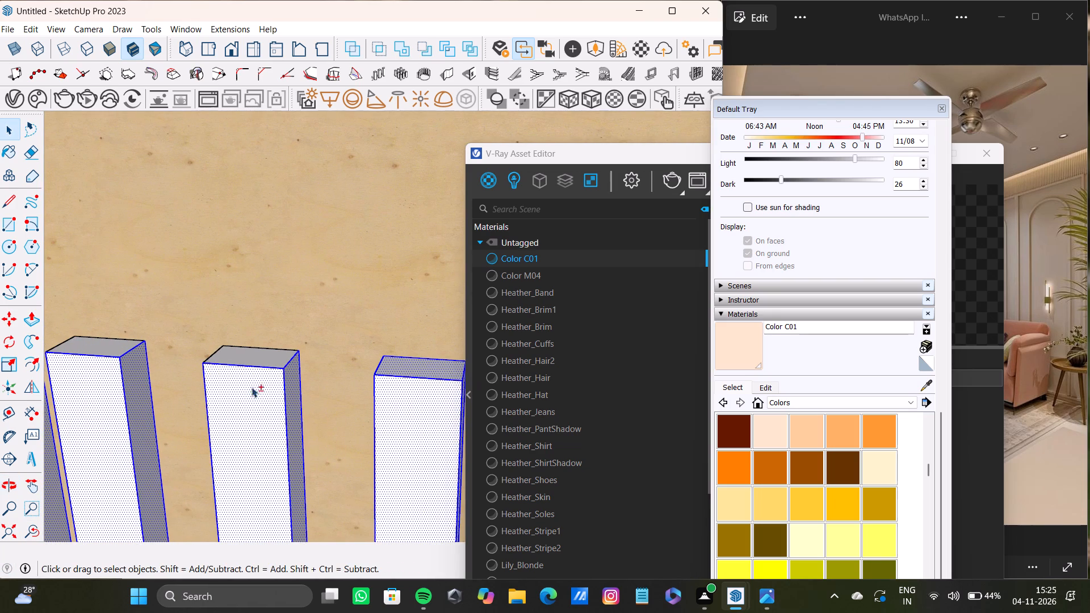
double_click(264, 363, "shift")
double_click(95, 344, "shift")
Add the top faces of four further unselected slats along the band, keeping the existing selection.
middle_click_drag(120, 351, 307, 368, "shift")
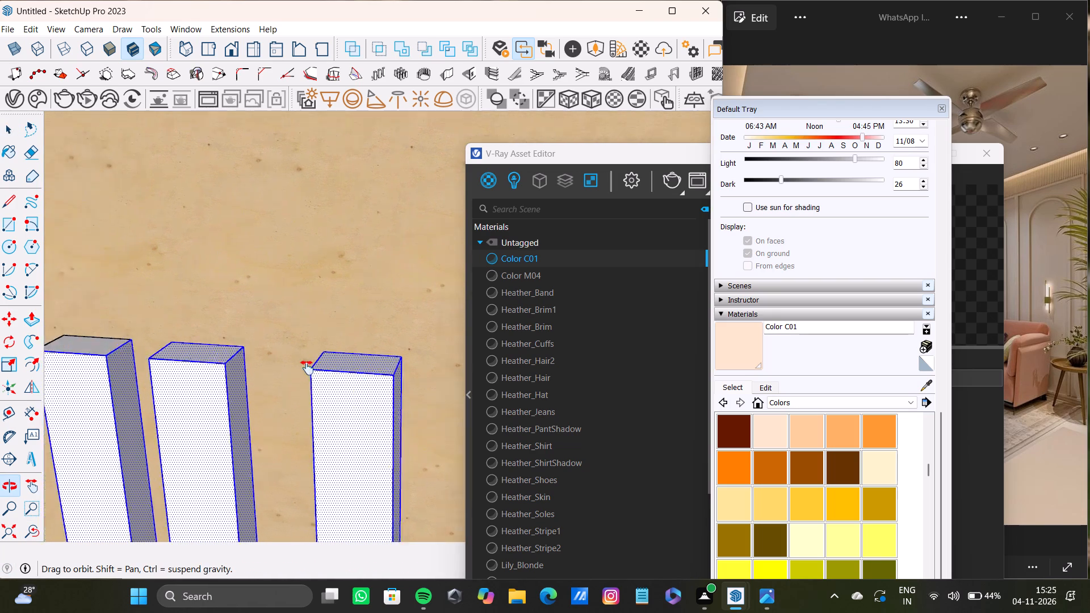
middle_click_drag(307, 368, 358, 309, "shift")
scroll(144, 288, "up", 2, "shift")
double_click(76, 295, "shift")
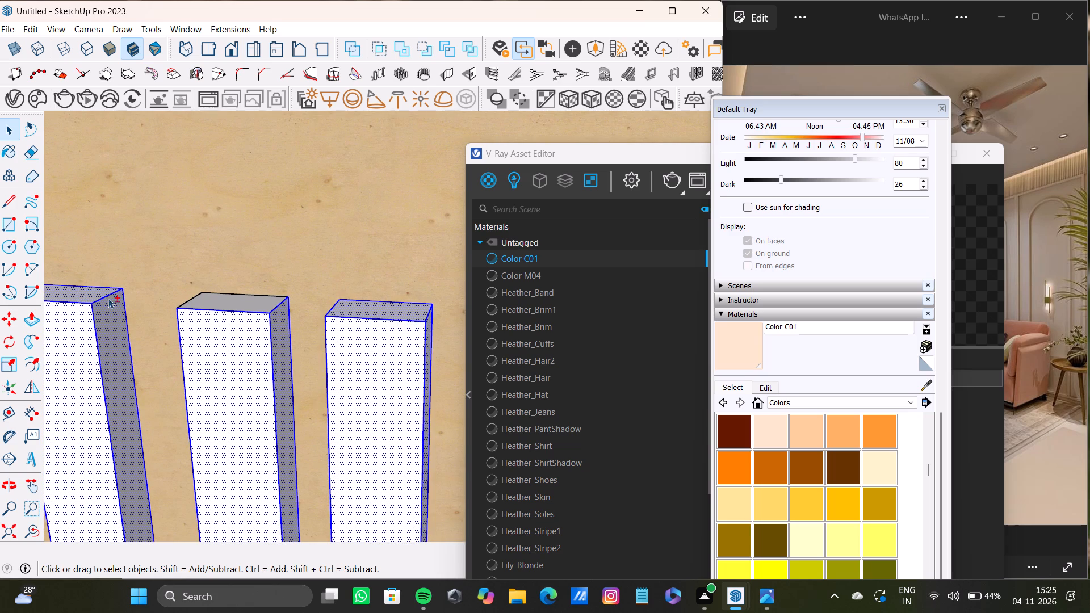
double_click(245, 303, "shift")
middle_click_drag(211, 347, 488, 356, "shift")
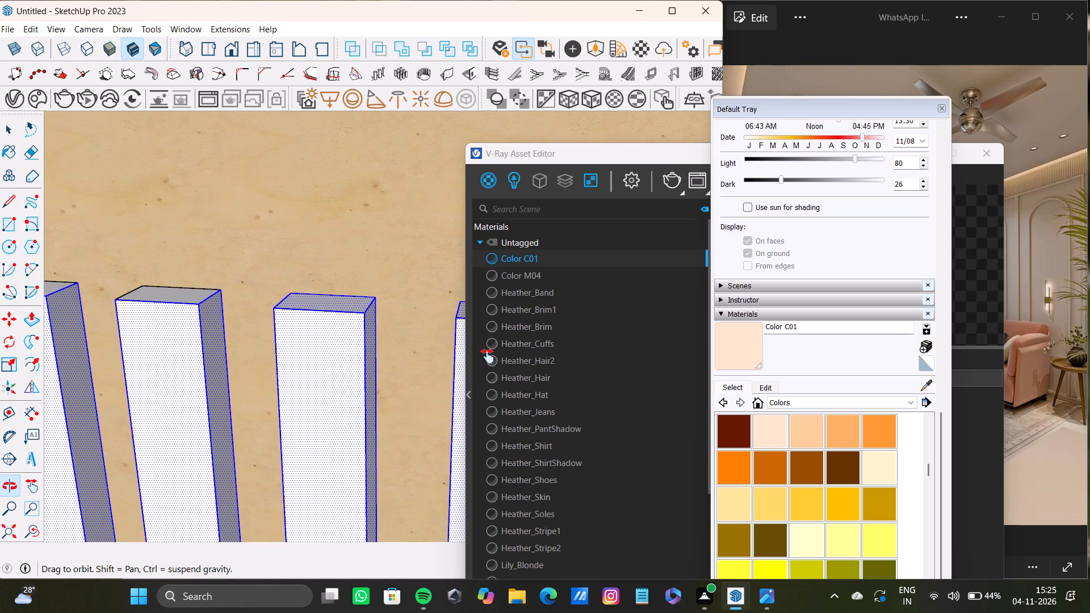
middle_click_drag(488, 356, 556, 409, "shift")
double_click(242, 341, "shift")
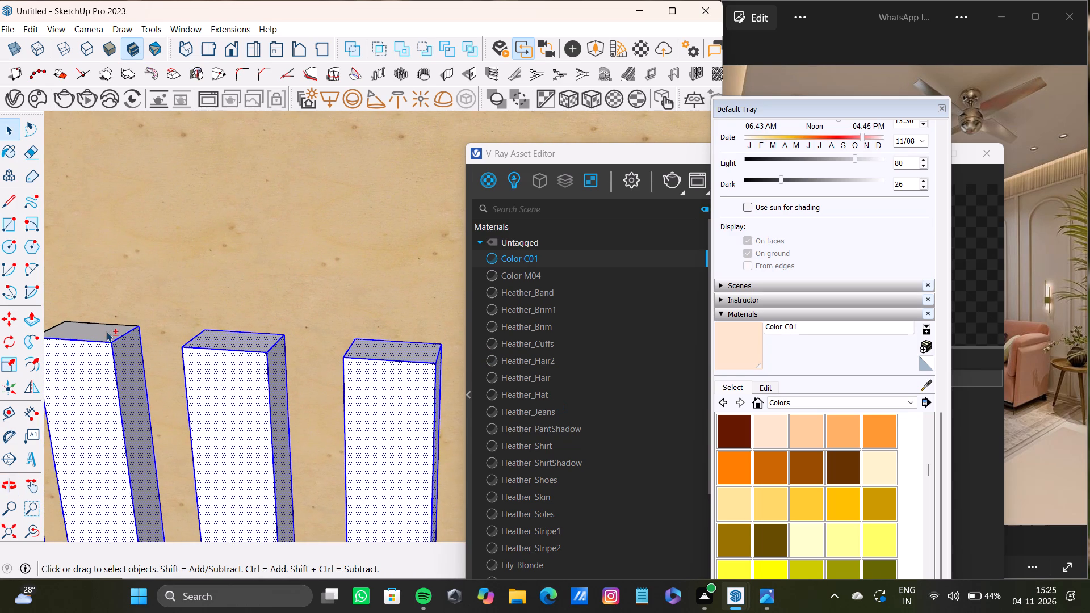
double_click(106, 331, "shift")
Add the top faces of the next five unselected slats along the band to the existing selection.
middle_click_drag(127, 335, 209, 340, "shift")
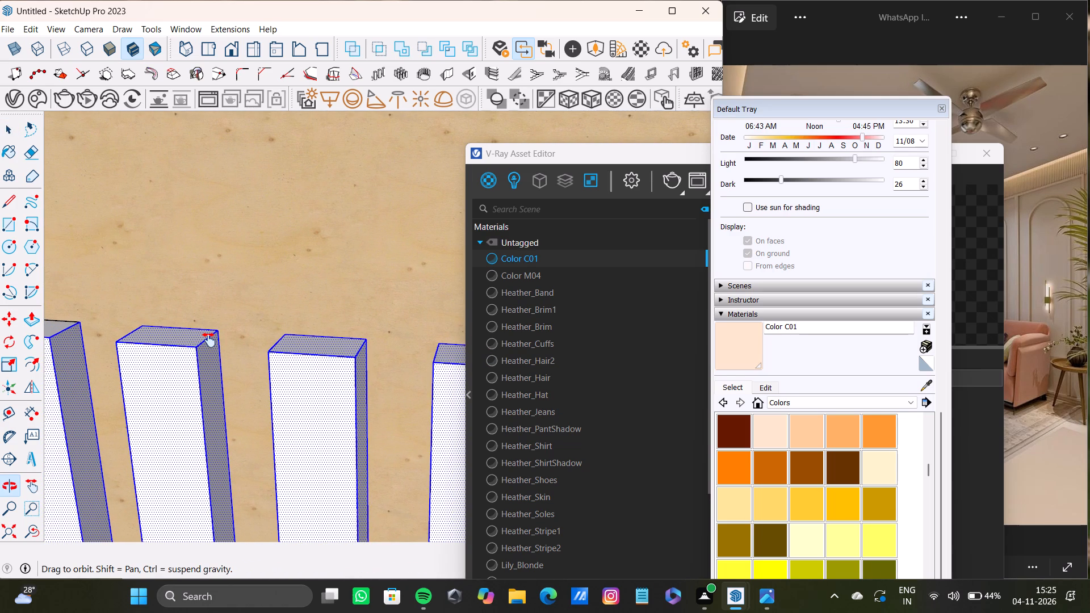
middle_click_drag(209, 340, 320, 340, "shift")
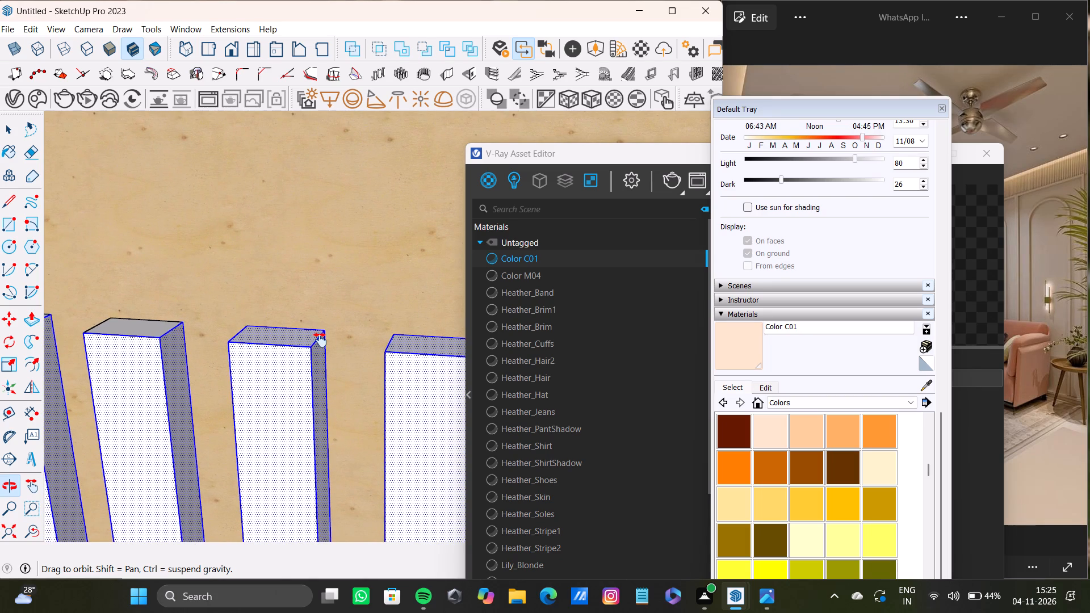
middle_click_drag(320, 340, 431, 370, "shift")
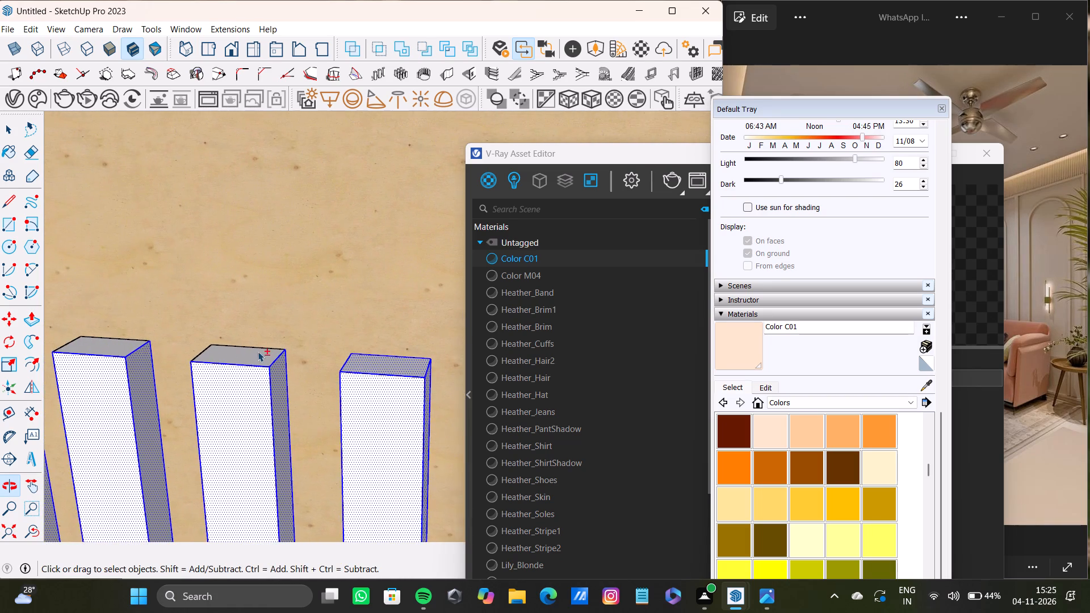
scroll(227, 347, "up", 3, "shift")
double_click(255, 368, "shift")
double_click(87, 349, "shift")
middle_click_drag(90, 345, 412, 383, "shift")
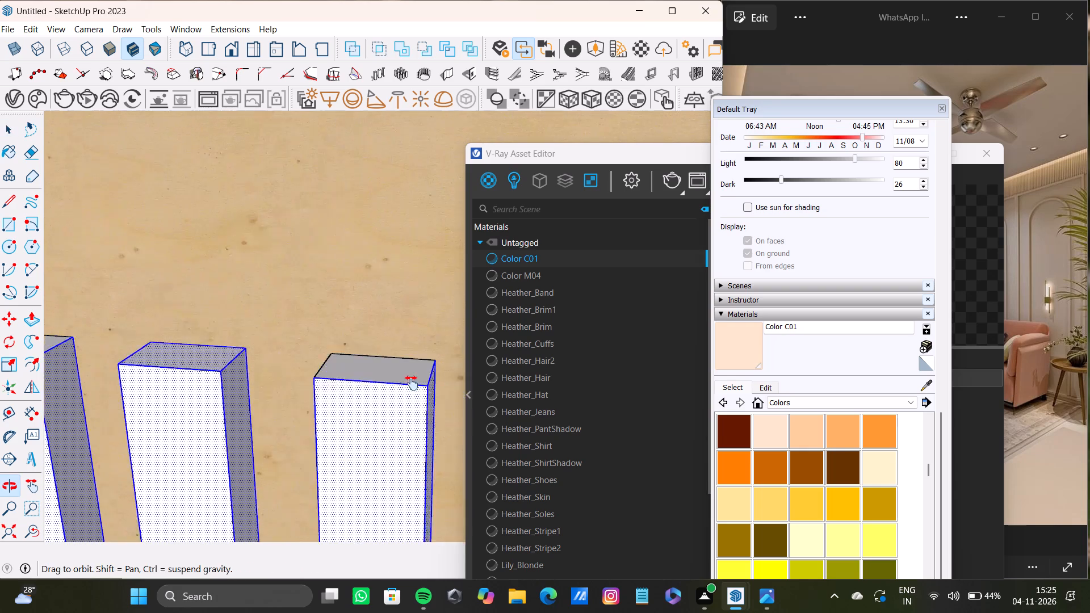
middle_click_drag(412, 383, 430, 387, "shift")
double_click(252, 376, "shift")
middle_click_drag(218, 397, 501, 429, "shift")
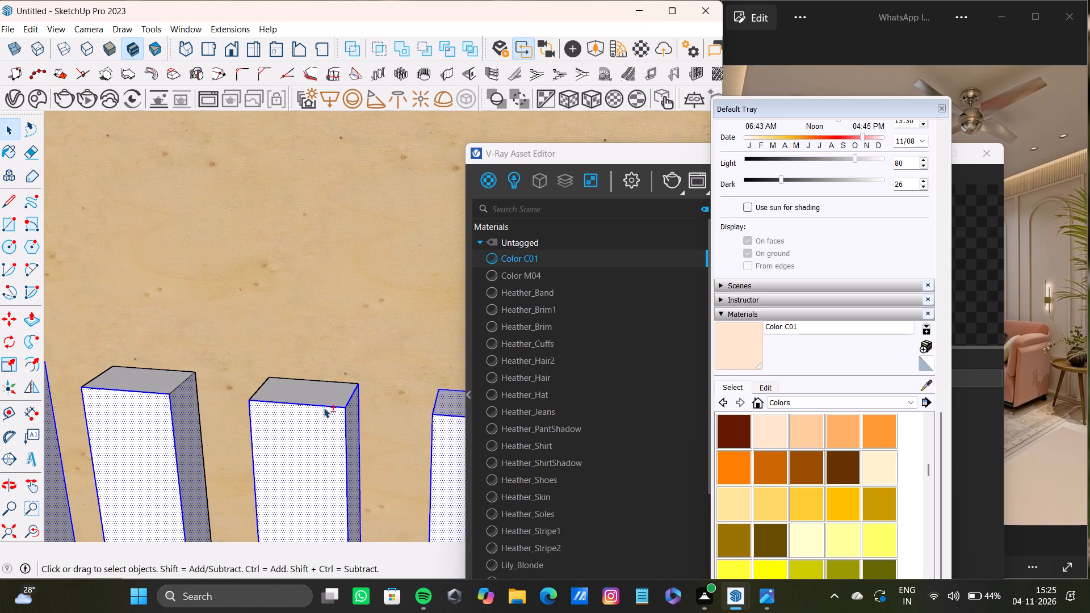
double_click(328, 391, "shift")
double_click(158, 383, "shift")
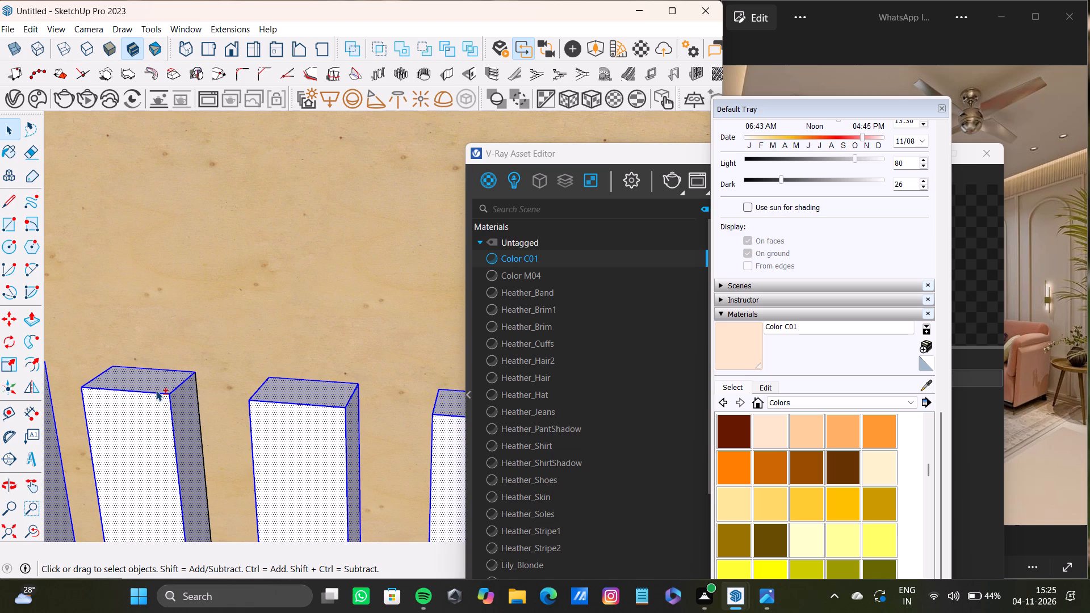
Extend the selection with the top faces of three more slats further along the band.
middle_click_drag(121, 393, 387, 426, "shift")
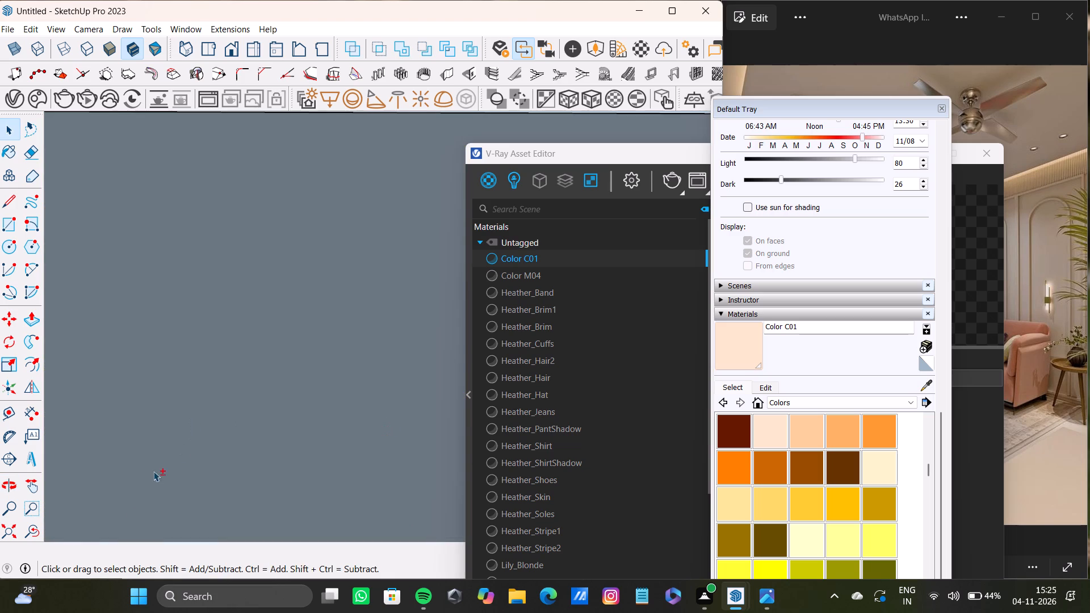
left_click(35, 526, "shift")
scroll(135, 364, "up", 2, "shift")
middle_click_drag(152, 381, 350, 349, "shift")
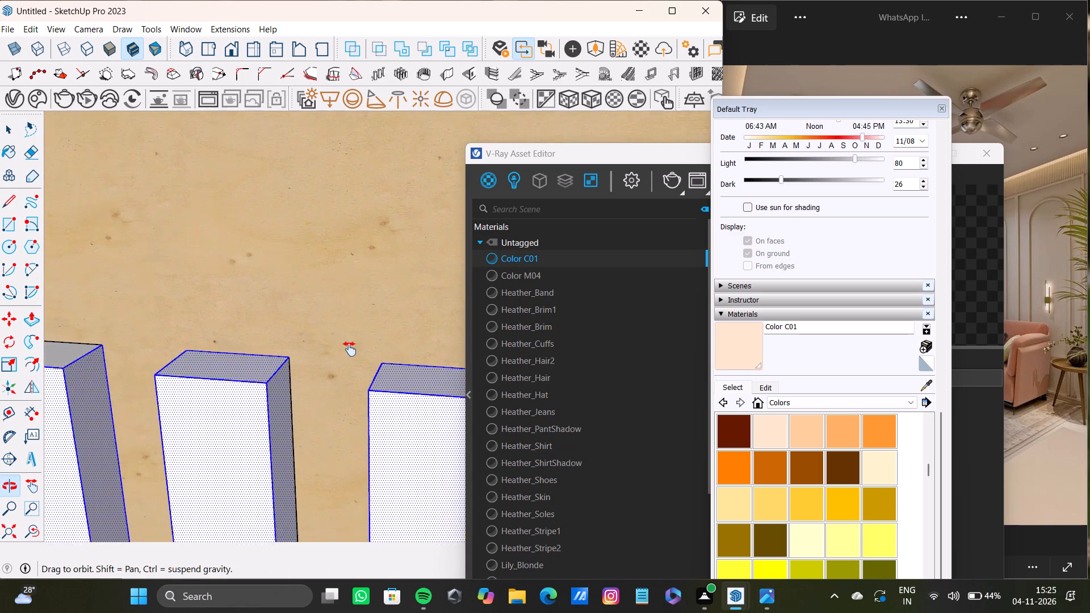
middle_click_drag(350, 349, 473, 348, "shift")
double_click(274, 337, "shift")
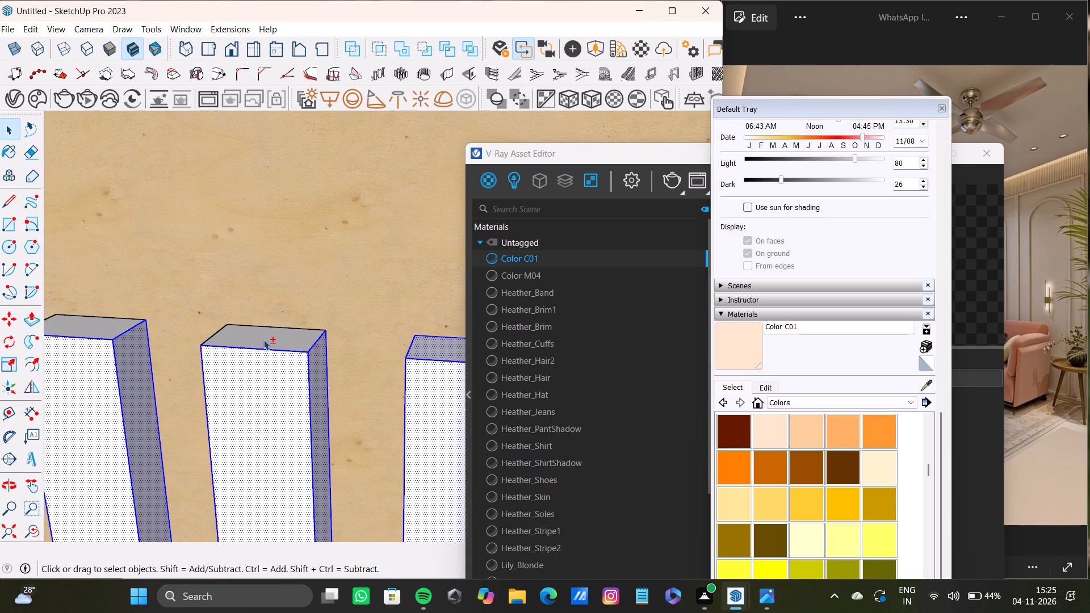
double_click(96, 328, "shift")
middle_click_drag(127, 342, 374, 354, "shift")
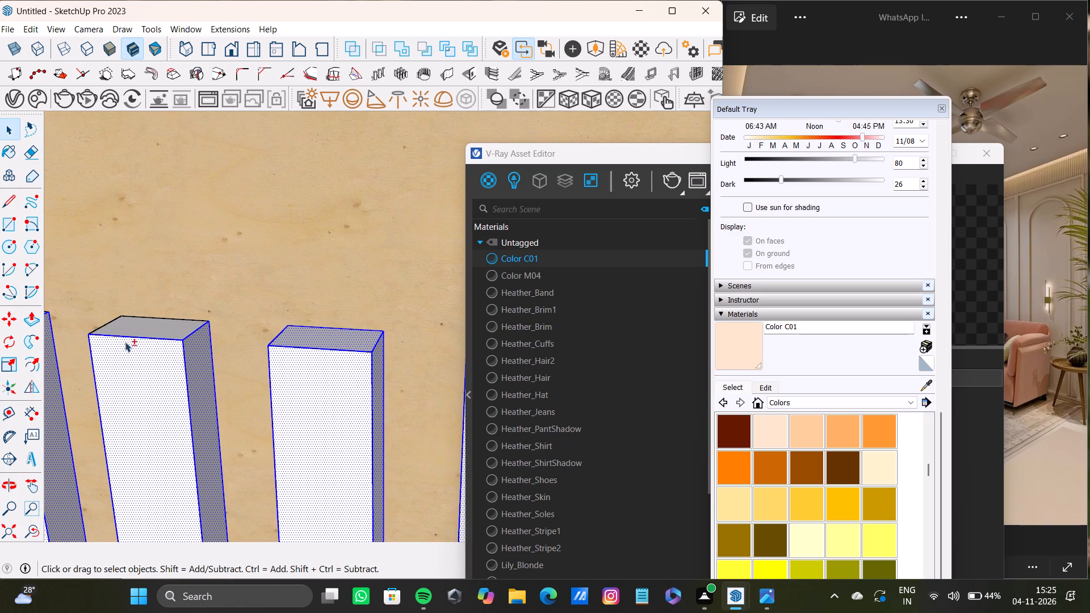
double_click(185, 330, "shift")
Select the top faces of the next four slats in the row, keeping everything already selected.
middle_click_drag(166, 378, 351, 404, "shift")
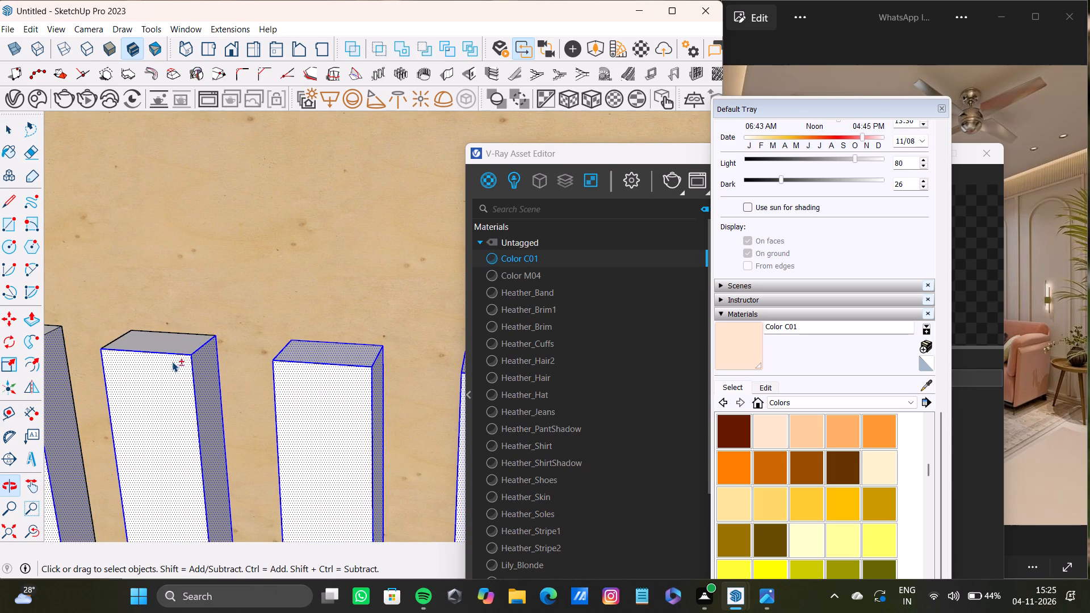
double_click(169, 343, "shift")
middle_click_drag(169, 363, 388, 395, "shift")
double_click(224, 366, "shift")
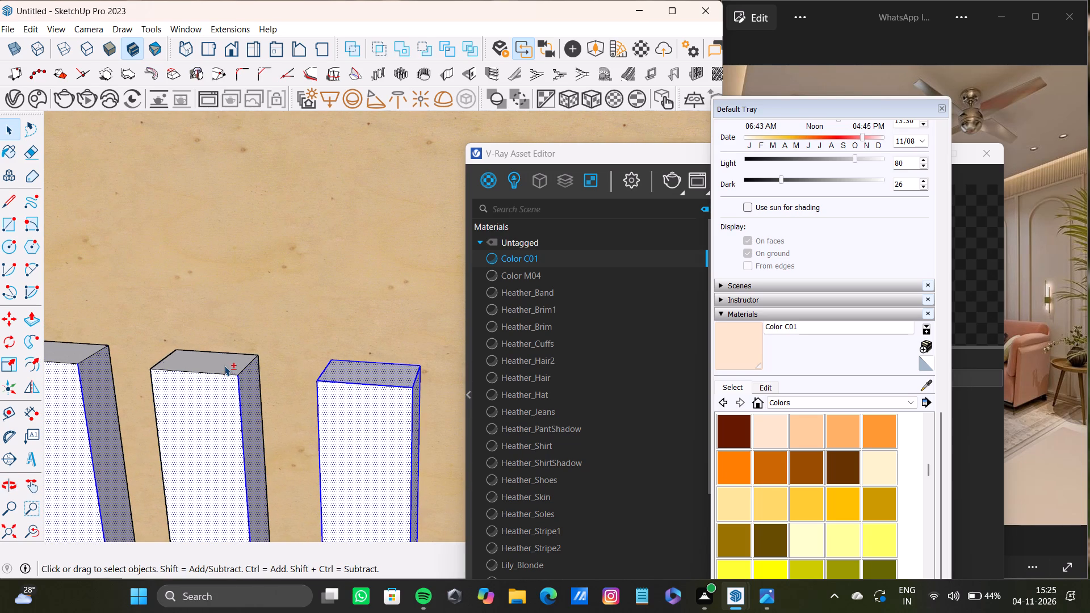
middle_click_drag(198, 372, 425, 388, "shift")
double_click(280, 370, "shift")
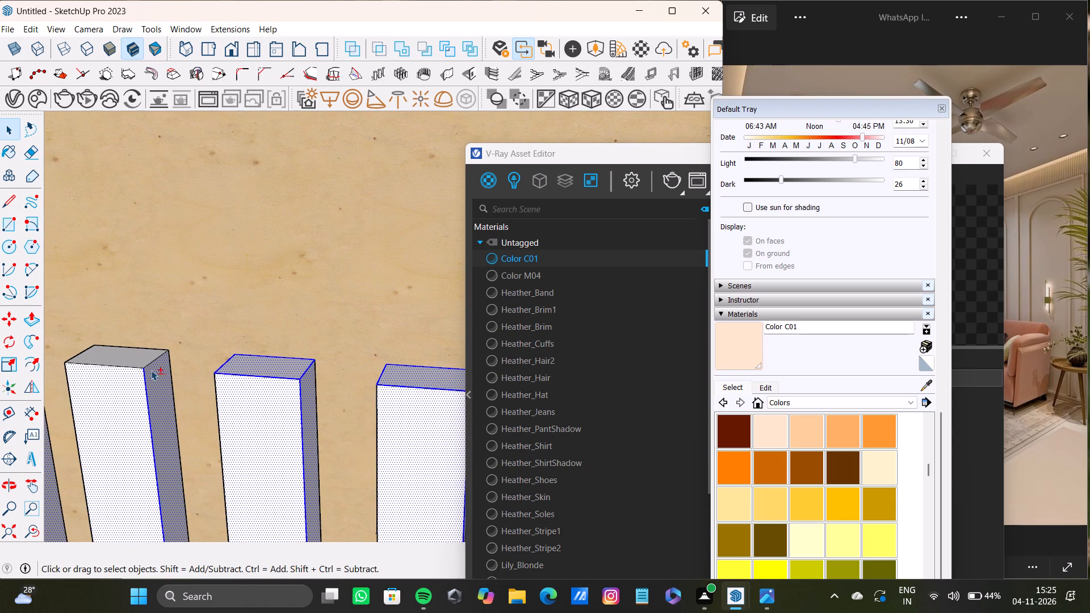
double_click(121, 357, "shift")
Add the top faces of the following three unselected slats along the band to the selection.
middle_click_drag(142, 367, 380, 386, "shift")
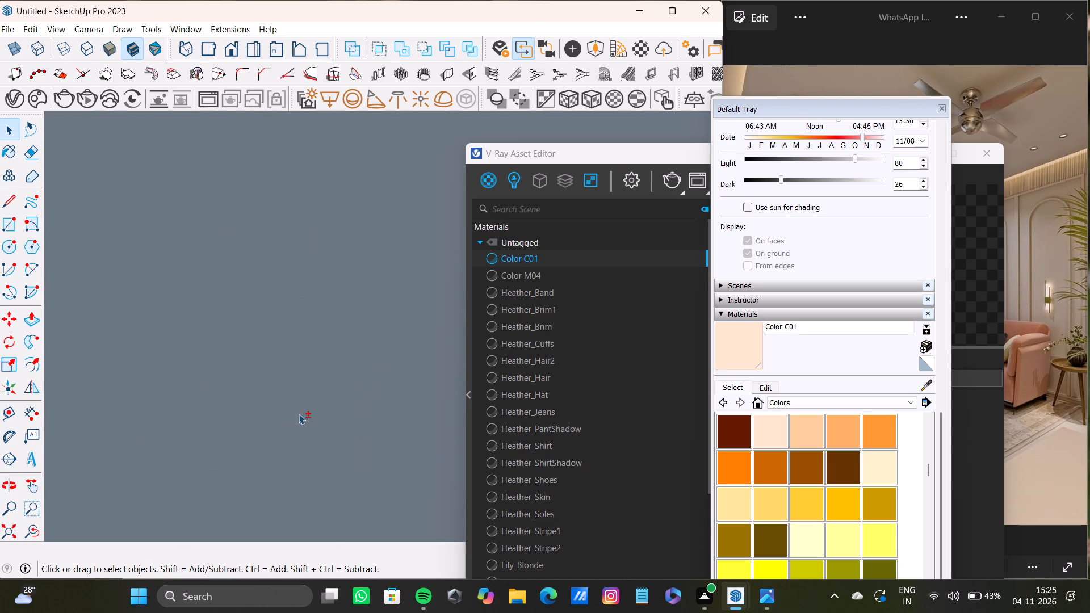
middle_click_drag(299, 414, 242, 364, "shift")
left_click(31, 532, "shift")
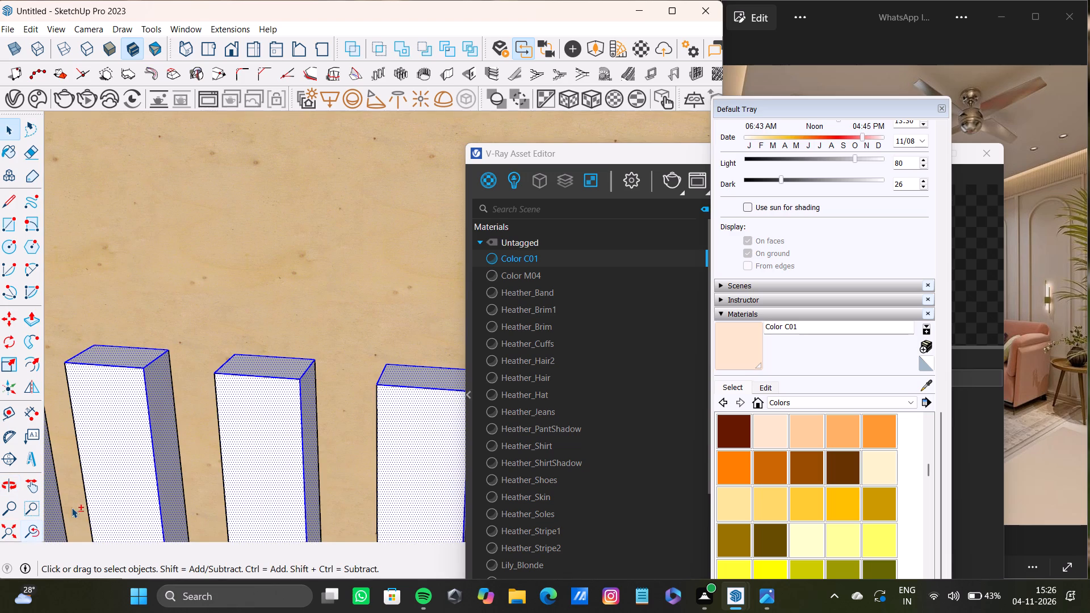
middle_click_drag(114, 372, 437, 358, "shift")
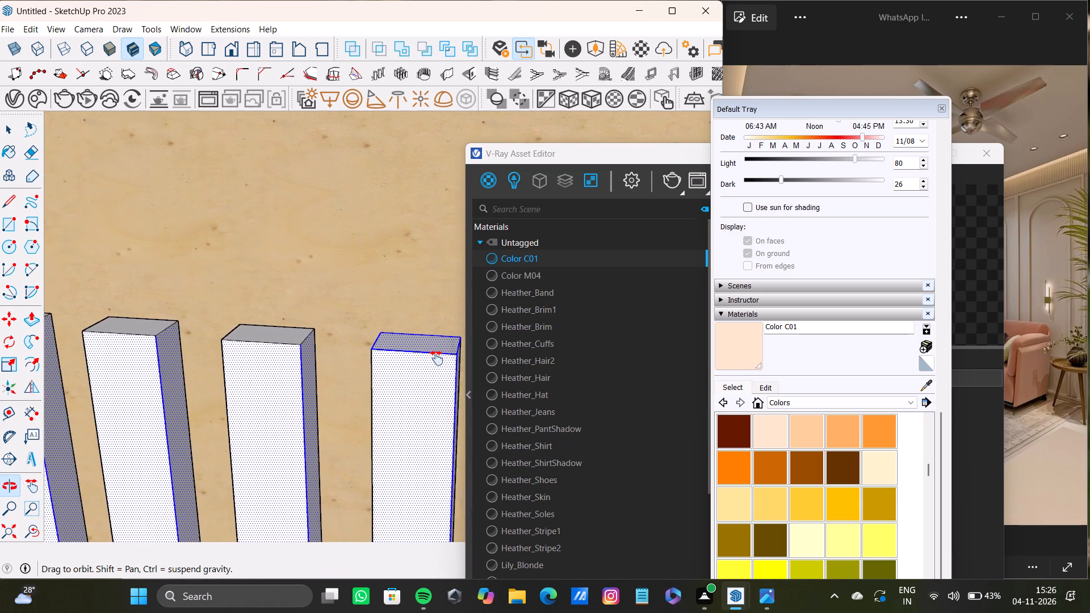
middle_click_drag(437, 358, 563, 366, "shift")
double_click(403, 347, "shift")
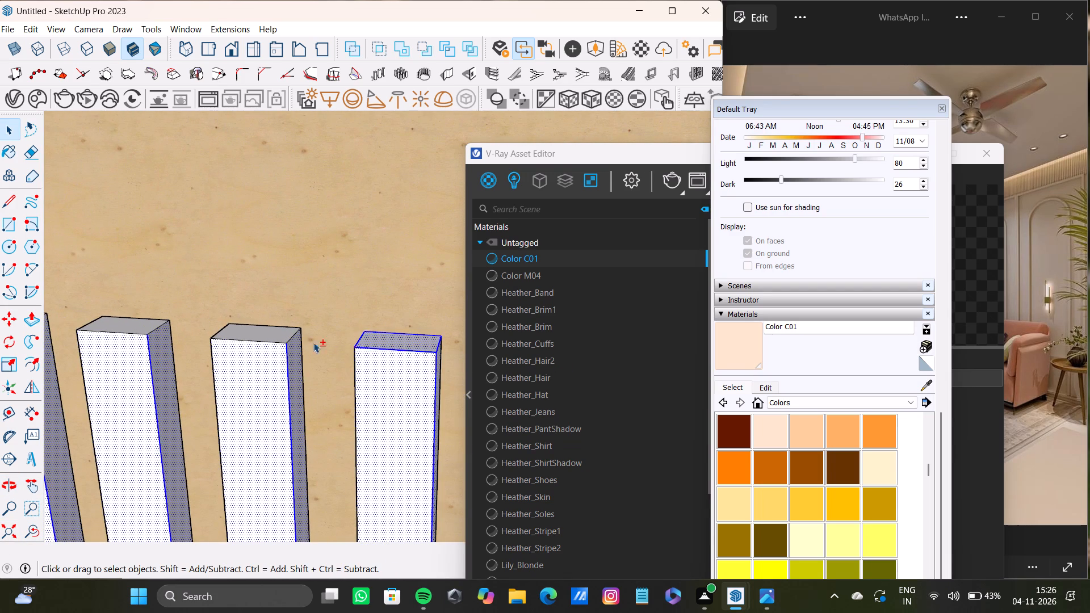
double_click(261, 333, "shift")
double_click(144, 326, "shift")
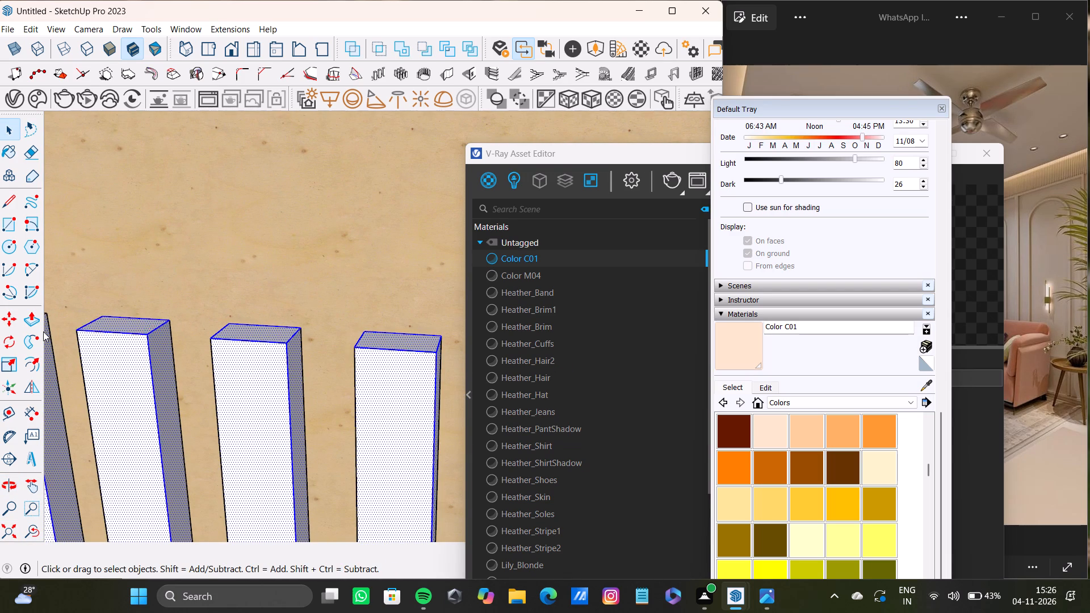
Extend the selection with the top faces of the next four slats in the row.
middle_click_drag(70, 326, 330, 351, "shift")
left_click(24, 531, "shift")
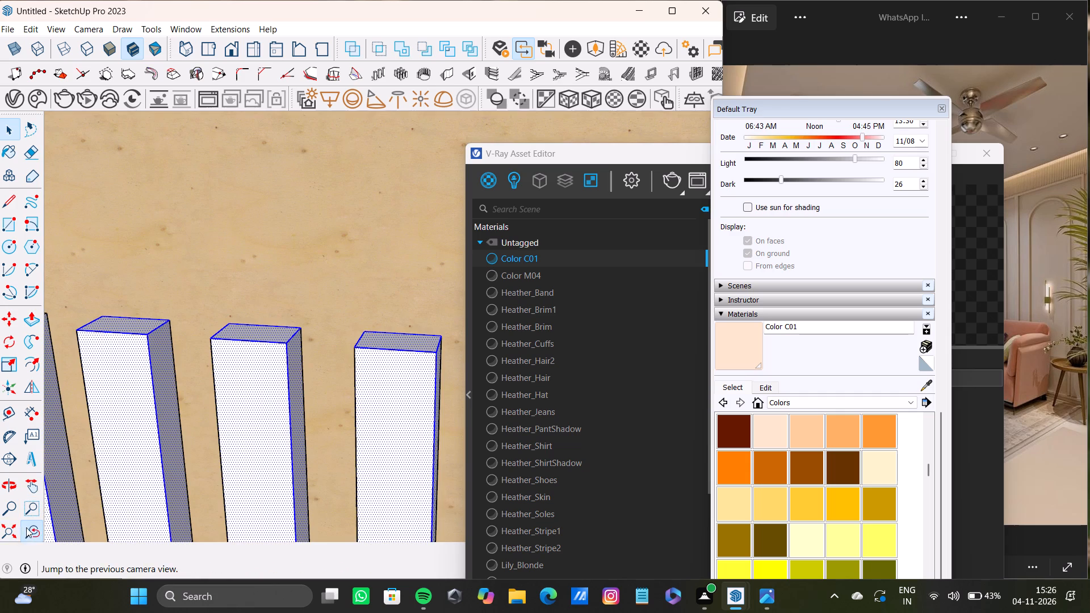
middle_click_drag(105, 347, 345, 356, "shift")
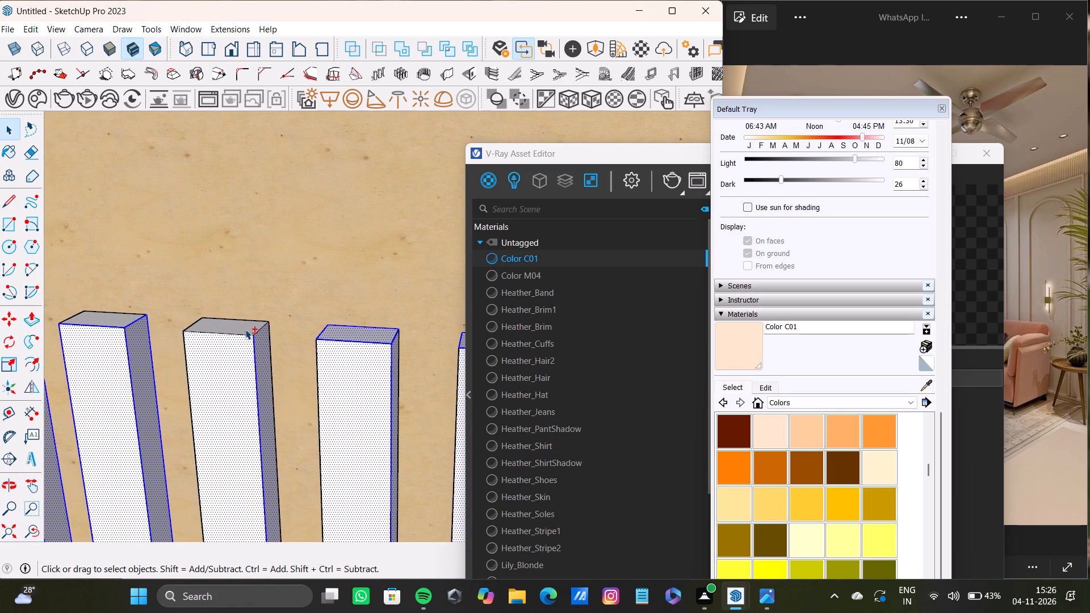
double_click(245, 329, "shift")
double_click(120, 318, "shift")
middle_click_drag(142, 335, 420, 339, "shift")
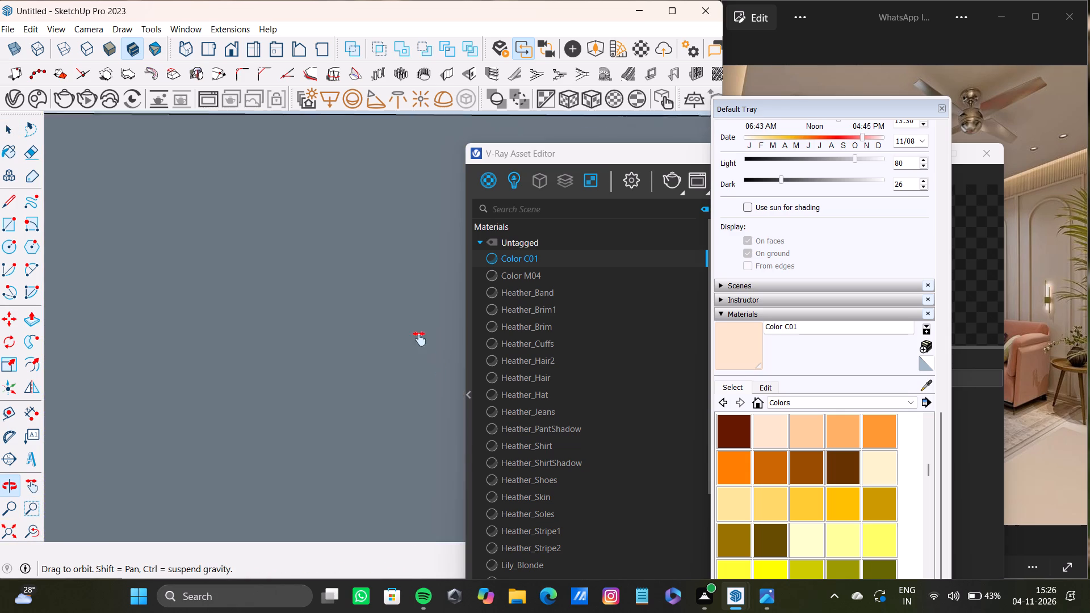
middle_click_drag(420, 339, 401, 274, "shift")
scroll(253, 254, "up", 6, "shift")
double_click(257, 250, "shift")
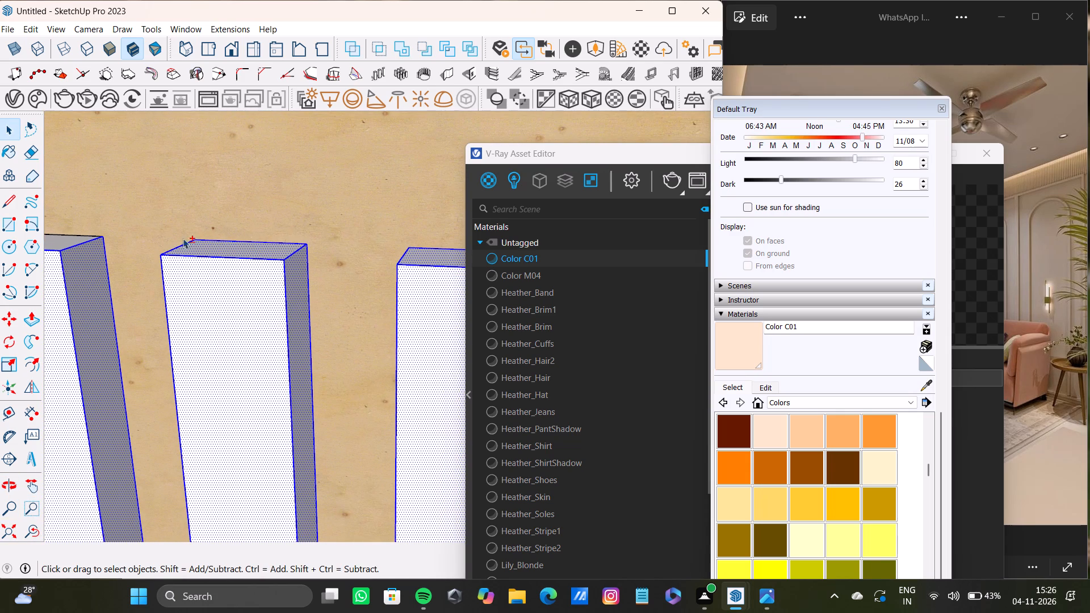
double_click(62, 240, "shift")
Add the top faces of three further slats along the band, keeping the existing selection.
middle_click_drag(93, 262, 391, 340, "shift")
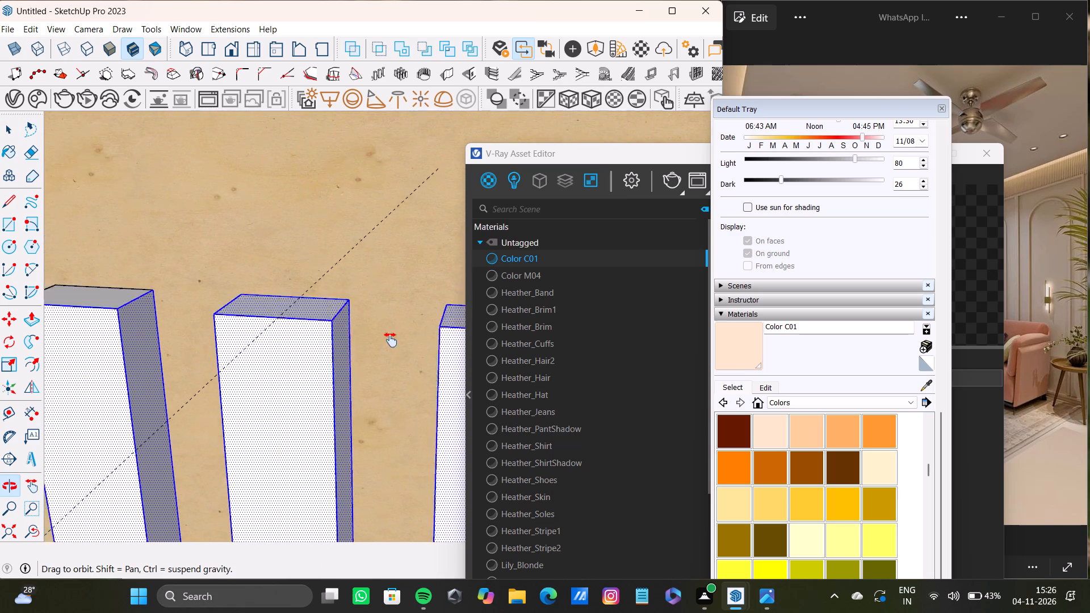
middle_click_drag(391, 340, 421, 347, "shift")
double_click(173, 317, "shift")
middle_click_drag(168, 323, 397, 347, "shift")
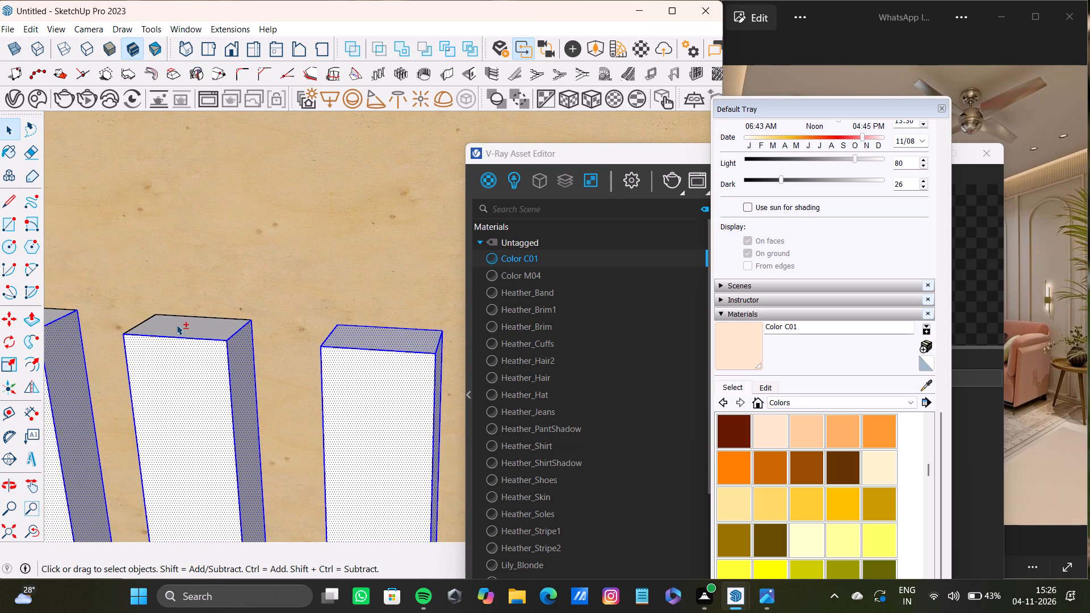
double_click(183, 325, "shift")
middle_click_drag(112, 336, 250, 351, "shift")
double_click(161, 331, "shift")
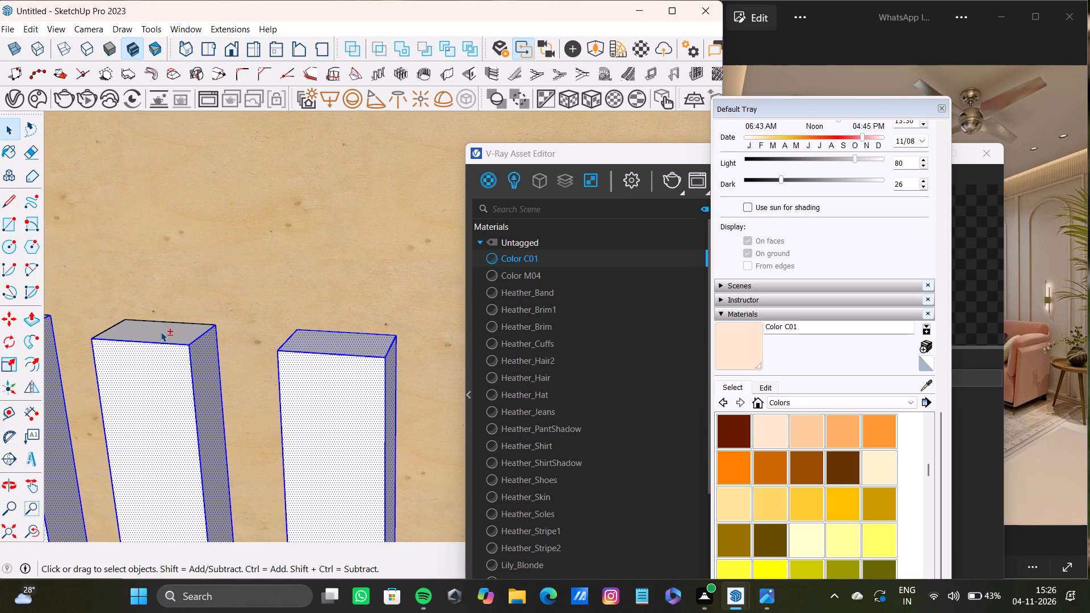
Select the top faces of the next three unselected slats in the row in addition to the current selection.
middle_click_drag(162, 337, 262, 333, "shift")
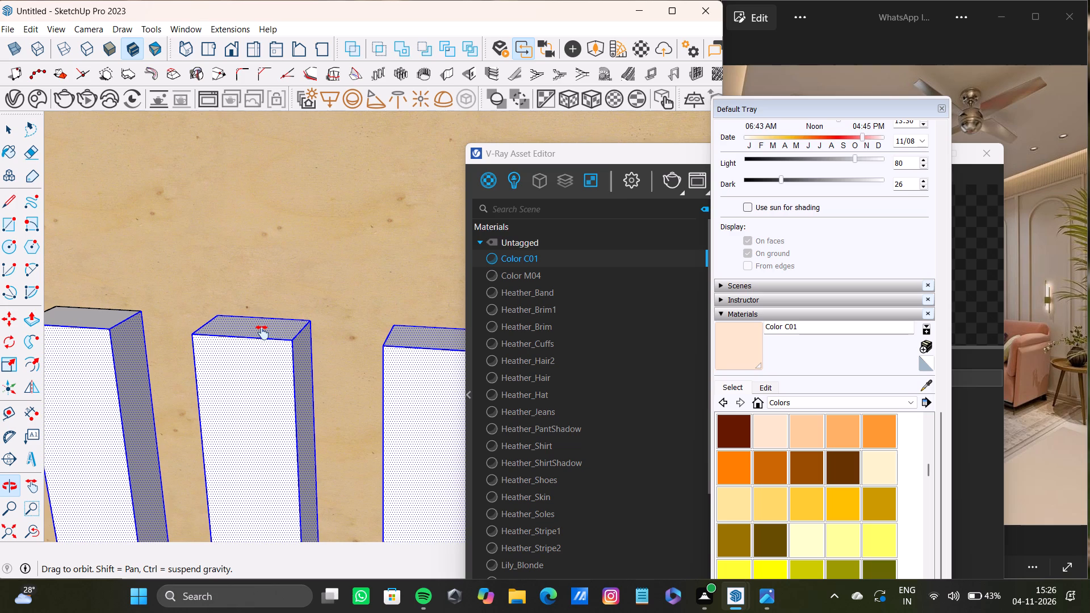
middle_click_drag(262, 333, 262, 332, "shift")
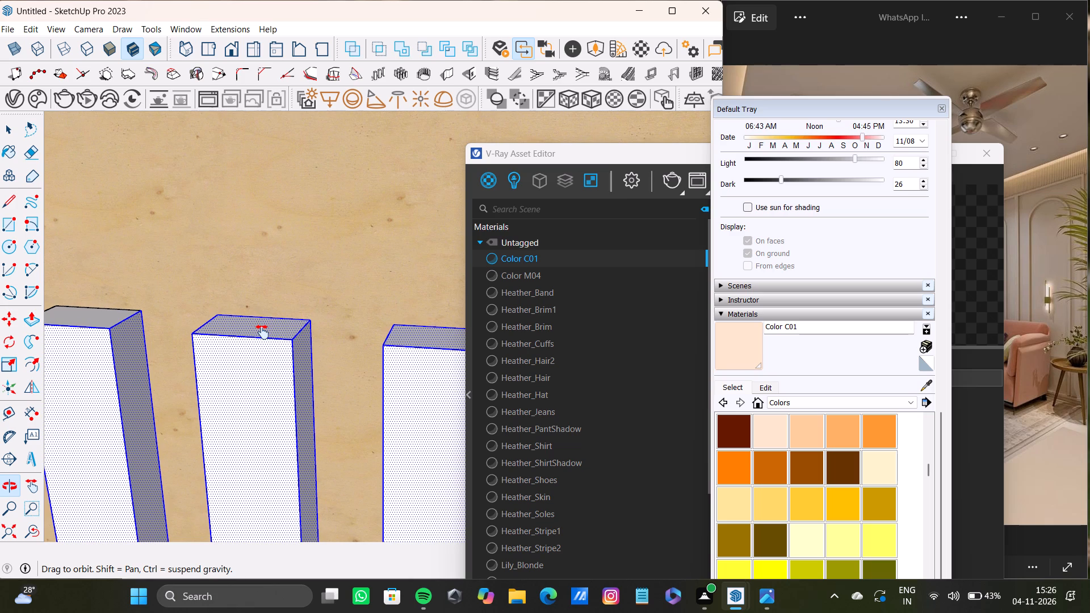
middle_click_drag(262, 332, 263, 331, "shift")
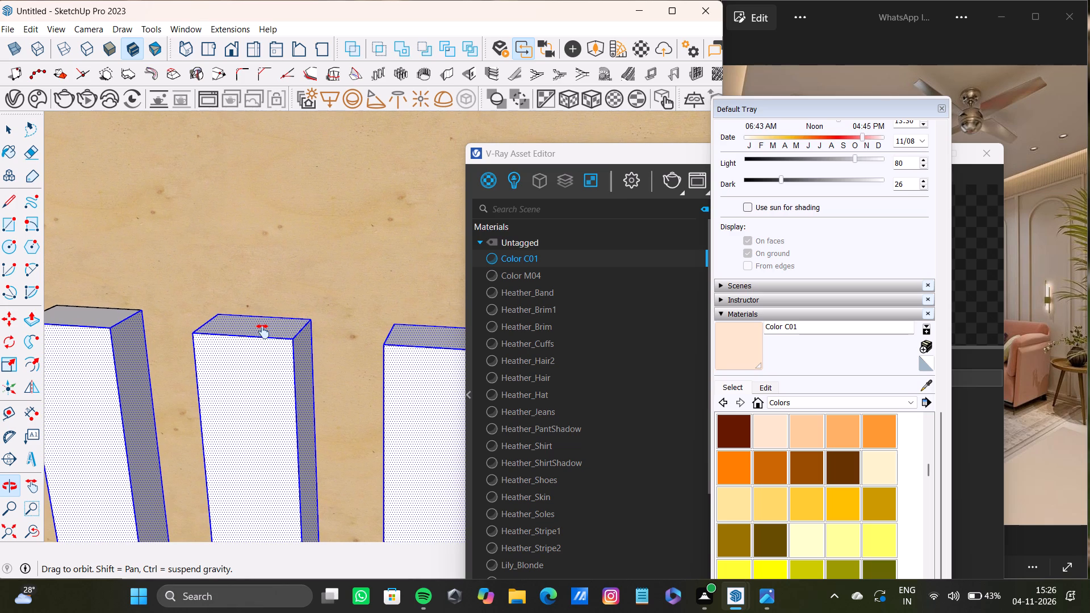
middle_click_drag(263, 331, 263, 331, "shift")
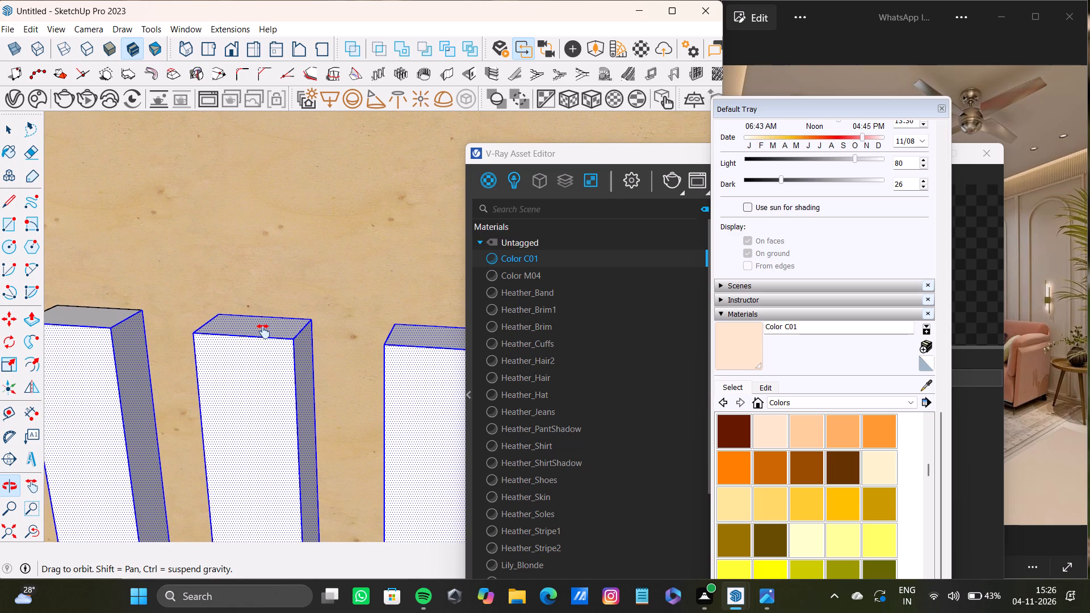
middle_click_drag(263, 331, 319, 345, "shift")
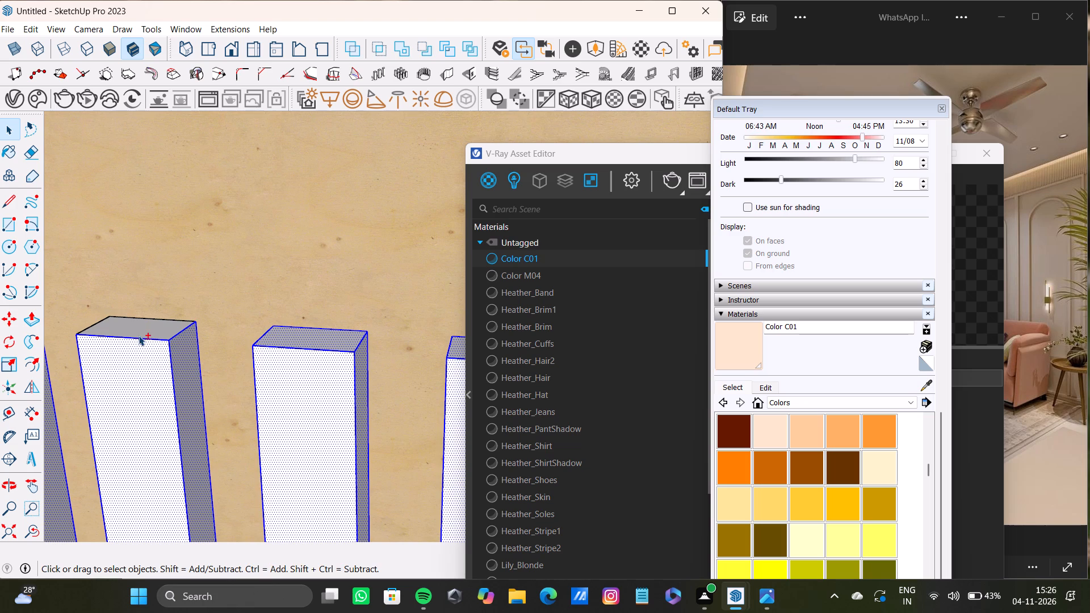
double_click(148, 323, "shift")
middle_click_drag(121, 337, 289, 345, "shift")
double_click(146, 324, "shift")
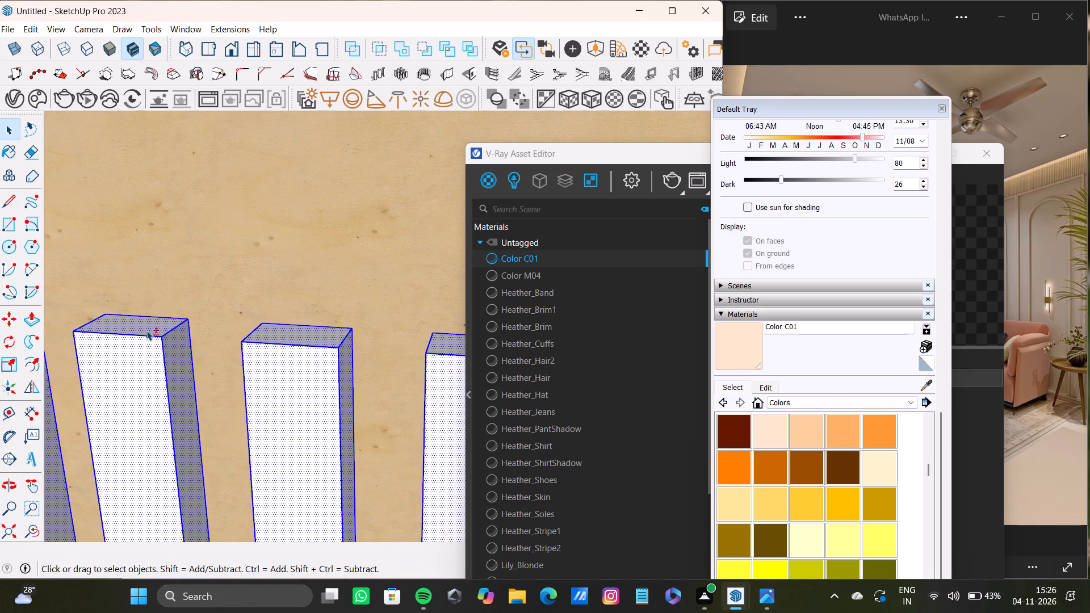
middle_click_drag(148, 333, 331, 350, "shift")
double_click(158, 328, "shift")
Add the top faces of four more slats further along the band to the selection.
middle_click_drag(163, 331, 372, 362, "shift")
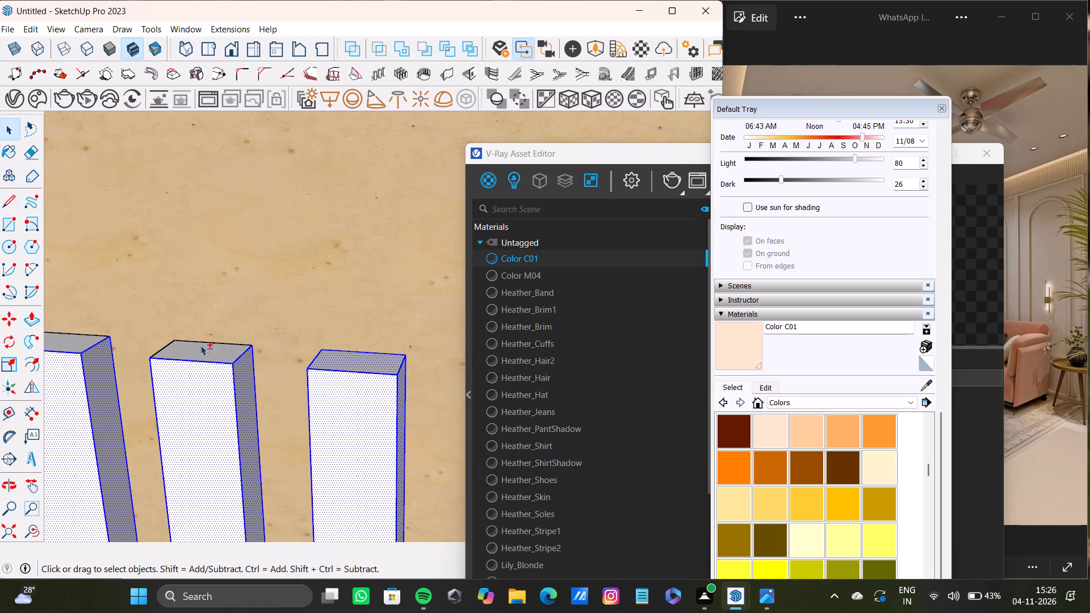
double_click(200, 351, "shift")
double_click(70, 338, "shift")
middle_click_drag(77, 343, 324, 351, "shift")
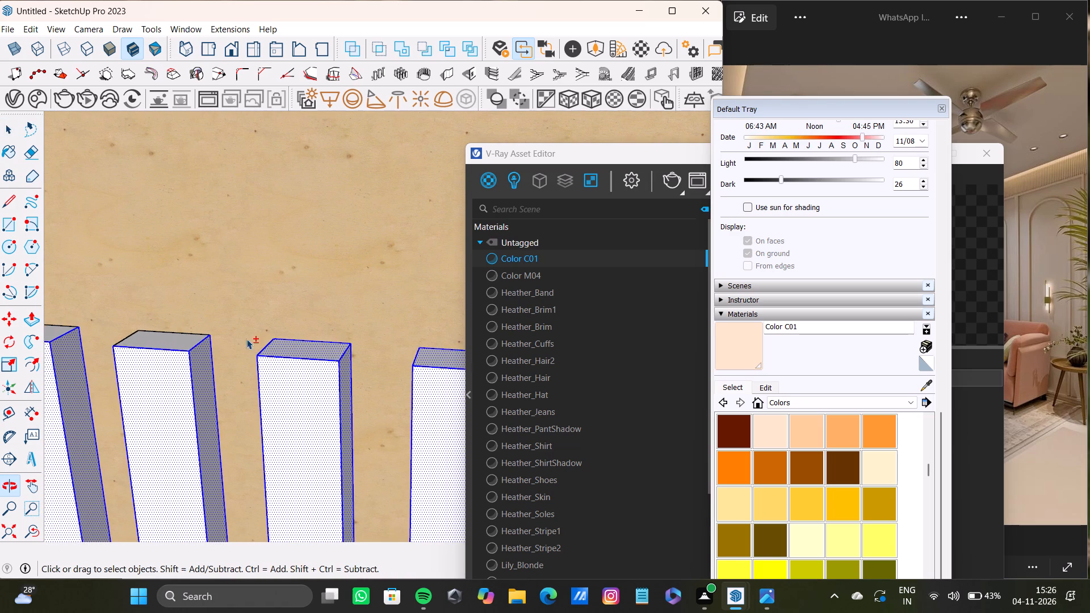
double_click(167, 335, "shift")
middle_click_drag(166, 335, 300, 352, "shift")
double_click(161, 350, "shift")
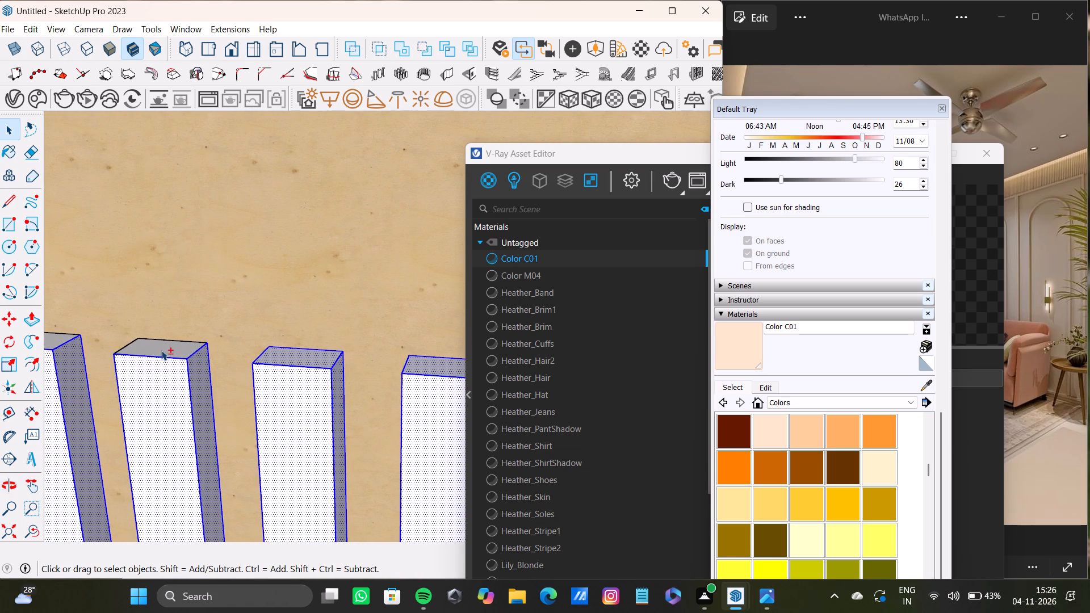
middle_click_drag(156, 353, 275, 366, "shift")
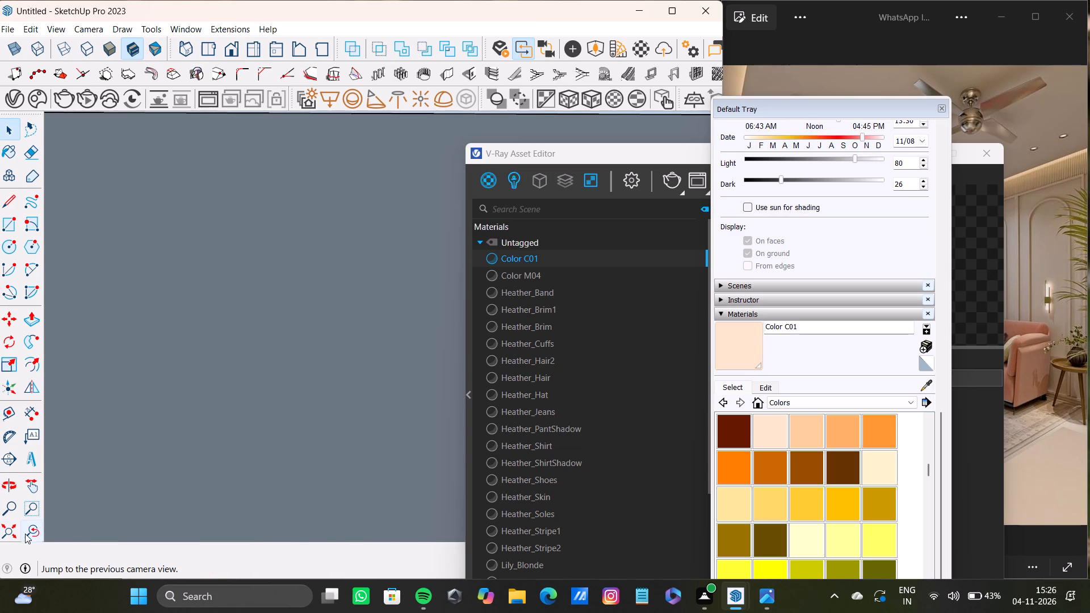
Add the top faces of the next three slats in the row to the existing selection.
left_click(25, 534, "shift")
middle_click_drag(140, 426, 328, 438, "shift")
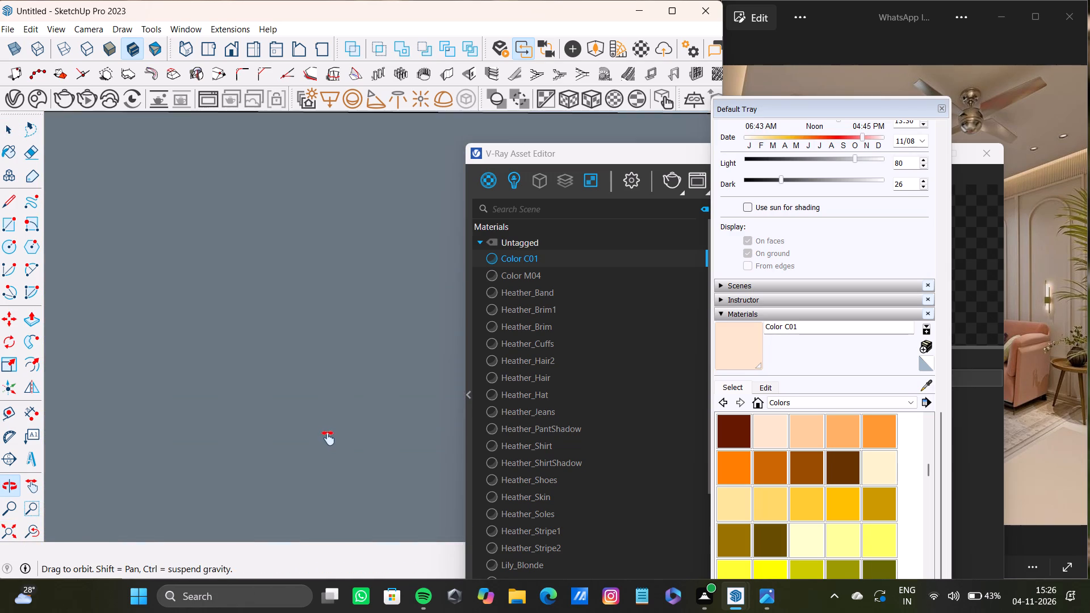
middle_click_drag(328, 438, 315, 415, "shift")
double_click(219, 329, "shift")
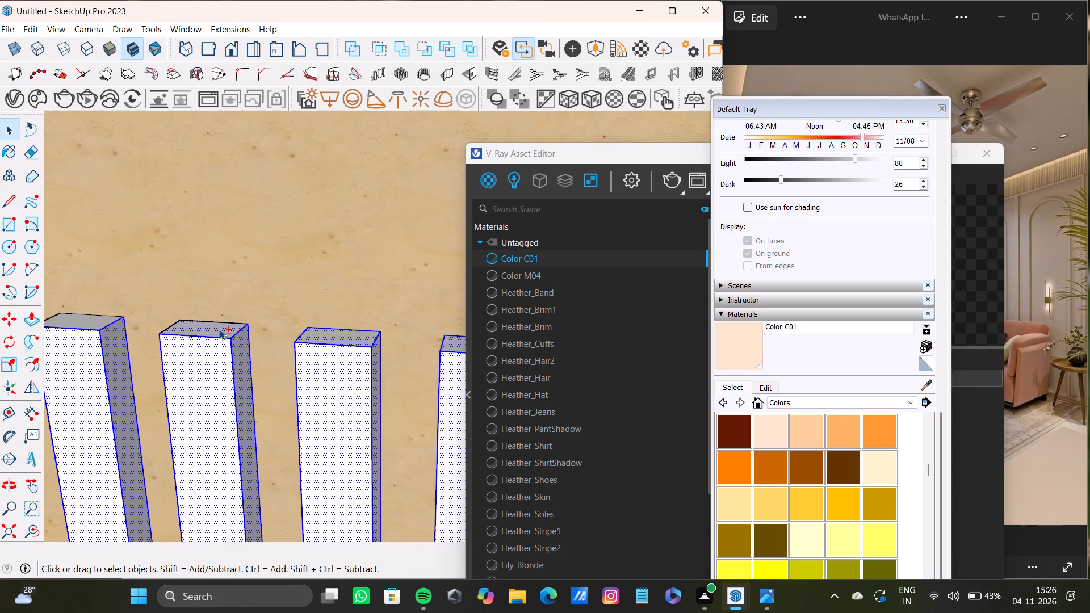
double_click(93, 322, "shift")
middle_click_drag(90, 346, 283, 377, "shift")
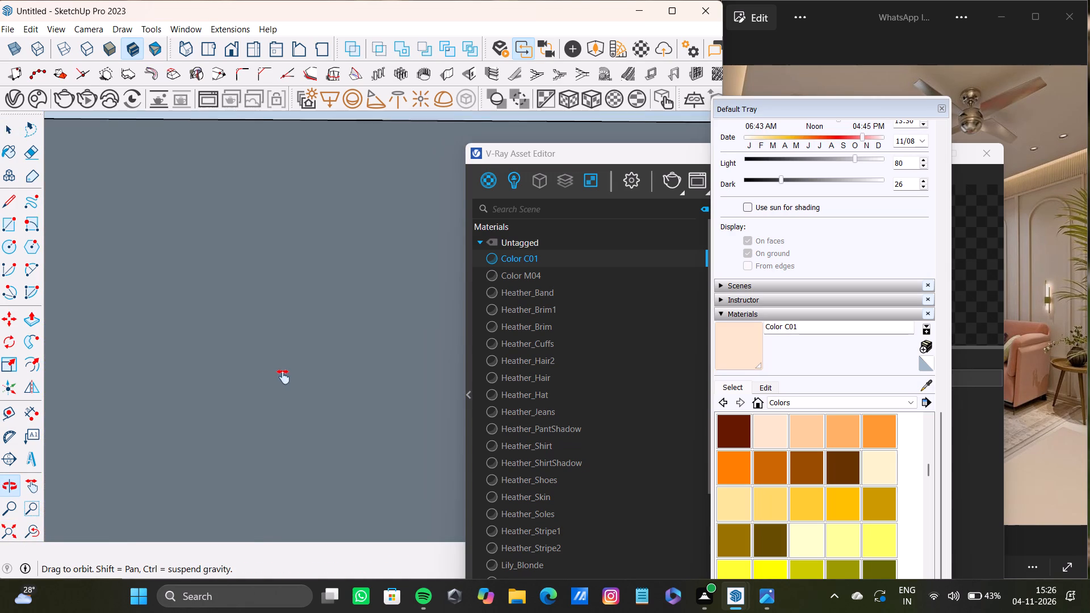
middle_click_drag(283, 377, 317, 320, "shift")
scroll(217, 303, "up", 5, "shift")
double_click(154, 285, "shift")
Extend the selection with the top faces of four more slats further along the row.
middle_click_drag(144, 304, 311, 316, "shift")
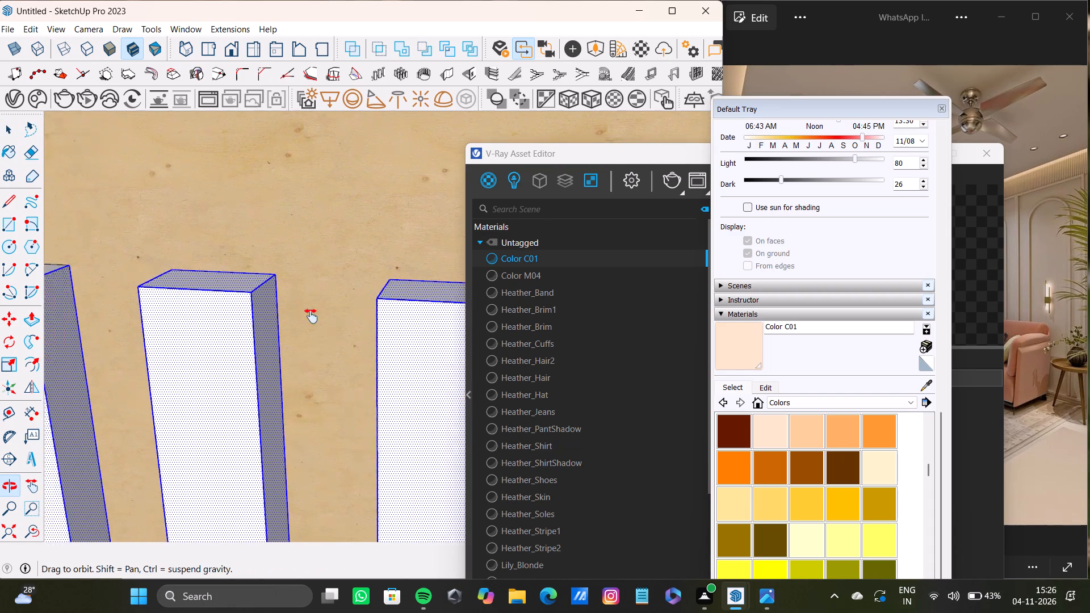
middle_click_drag(311, 316, 417, 319, "shift")
double_click(211, 285, "shift")
middle_click_drag(171, 317, 347, 362, "shift")
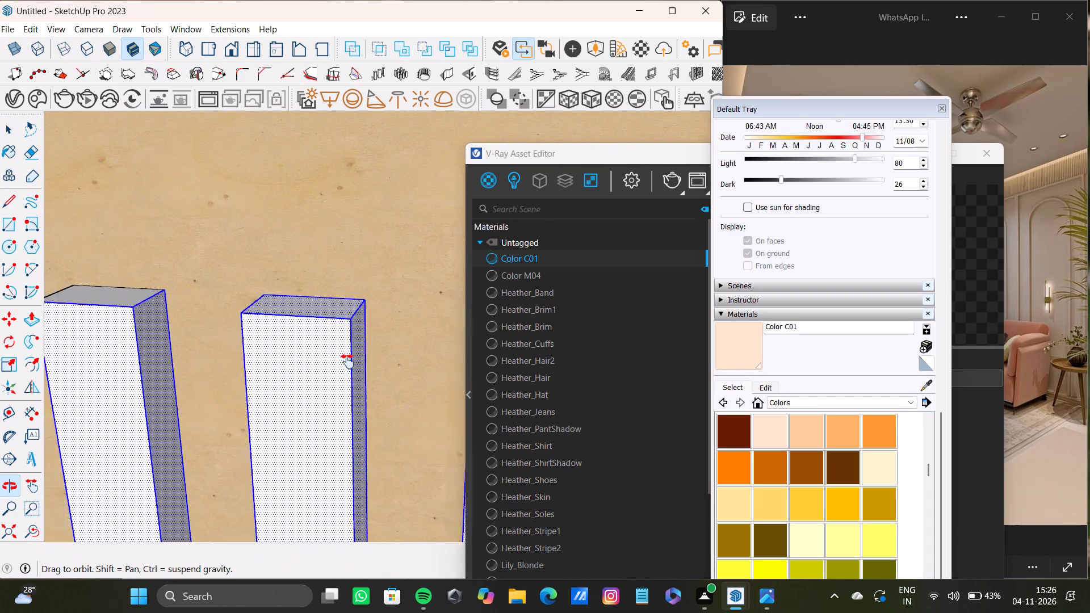
middle_click_drag(347, 362, 358, 363, "shift")
double_click(185, 318, "shift")
middle_click_drag(104, 333, 391, 371, "shift")
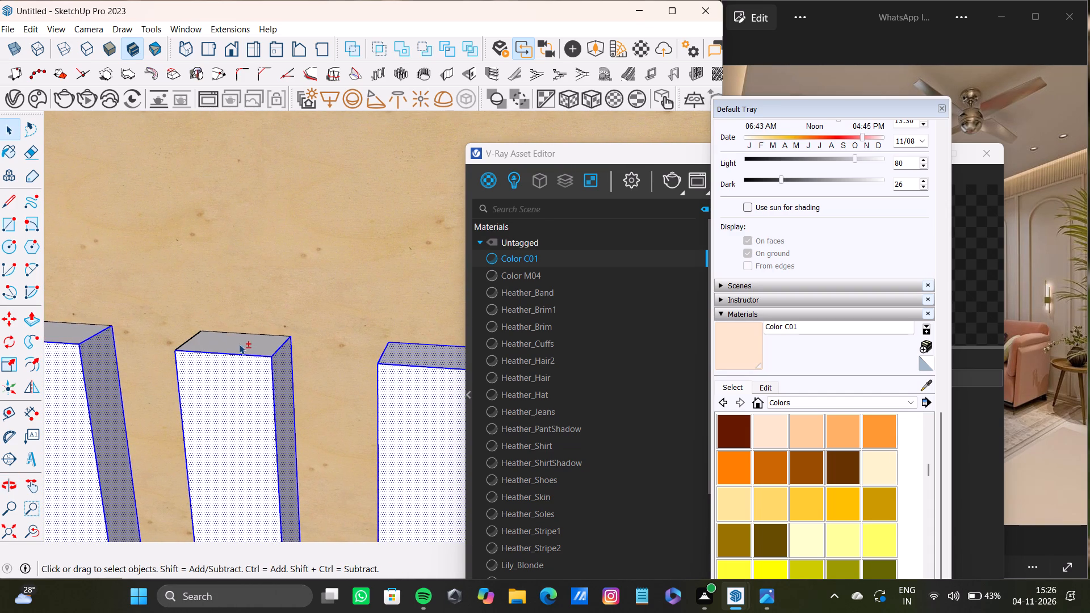
double_click(239, 344, "shift")
double_click(85, 329, "shift")
Add the top faces of the following four unselected slats along the band to the selection.
middle_click_drag(89, 333, 311, 394, "shift")
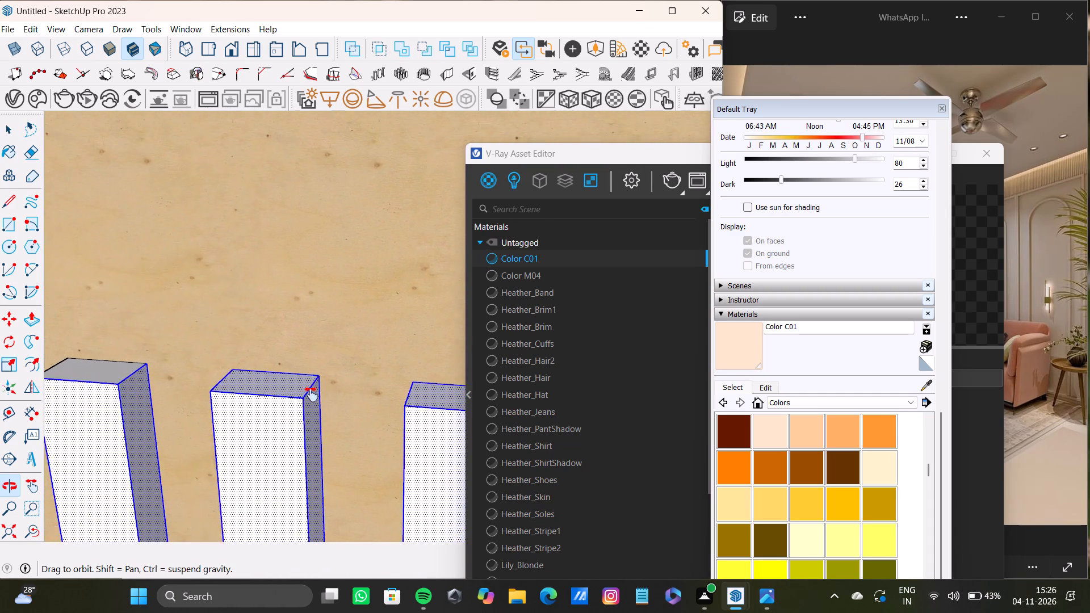
middle_click_drag(311, 394, 316, 405, "shift")
double_click(111, 384, "shift")
middle_click_drag(109, 401, 185, 397, "shift")
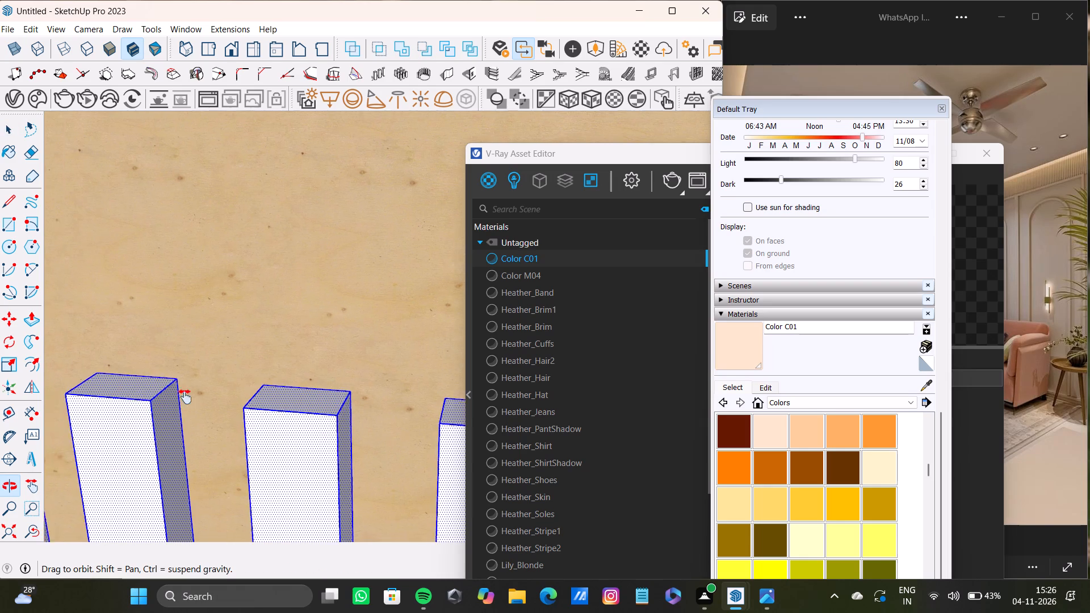
middle_click_drag(185, 397, 341, 343, "shift")
double_click(175, 325, "shift")
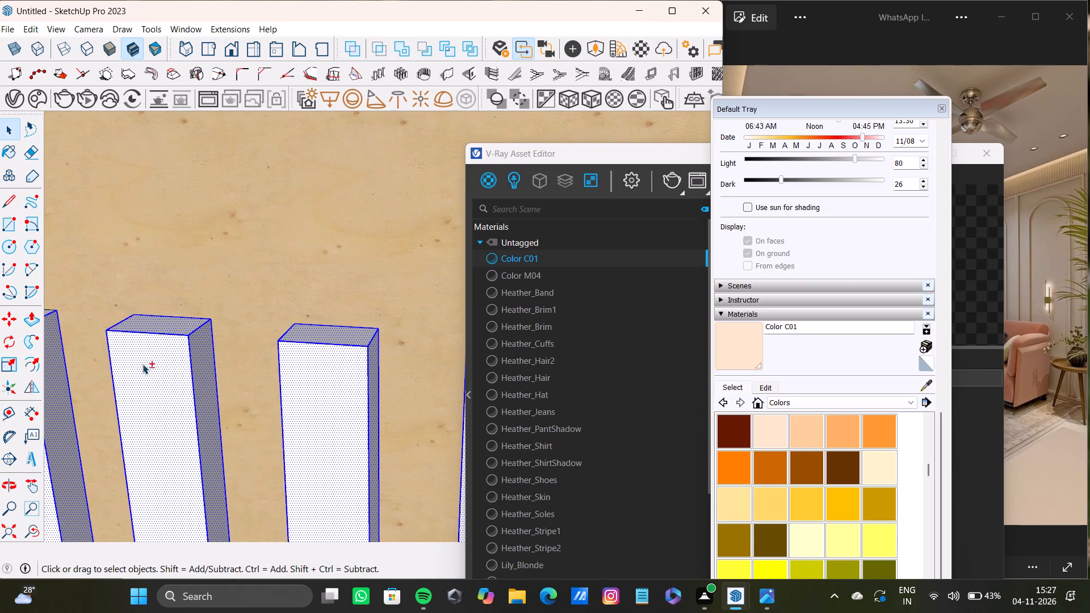
middle_click_drag(142, 364, 318, 381, "shift")
double_click(174, 331, "shift")
middle_click_drag(202, 371, 364, 368, "shift")
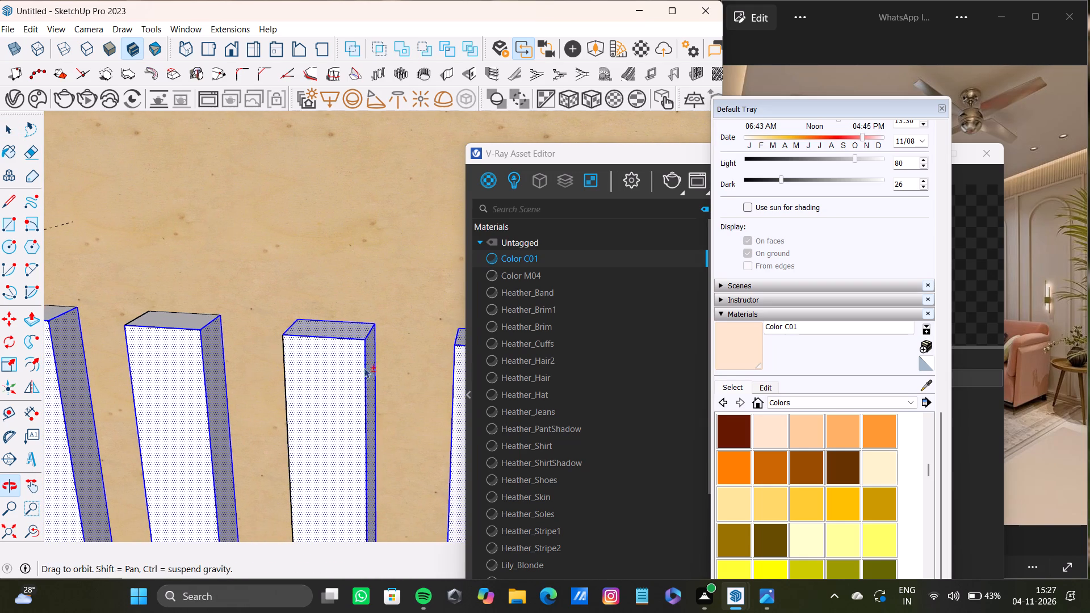
middle_click_drag(364, 368, 366, 368, "shift")
double_click(167, 315, "shift")
Select the top faces of three further slats in addition to the current selection.
middle_click_drag(119, 319, 275, 391, "shift")
middle_click_drag(207, 449, 207, 442, "shift")
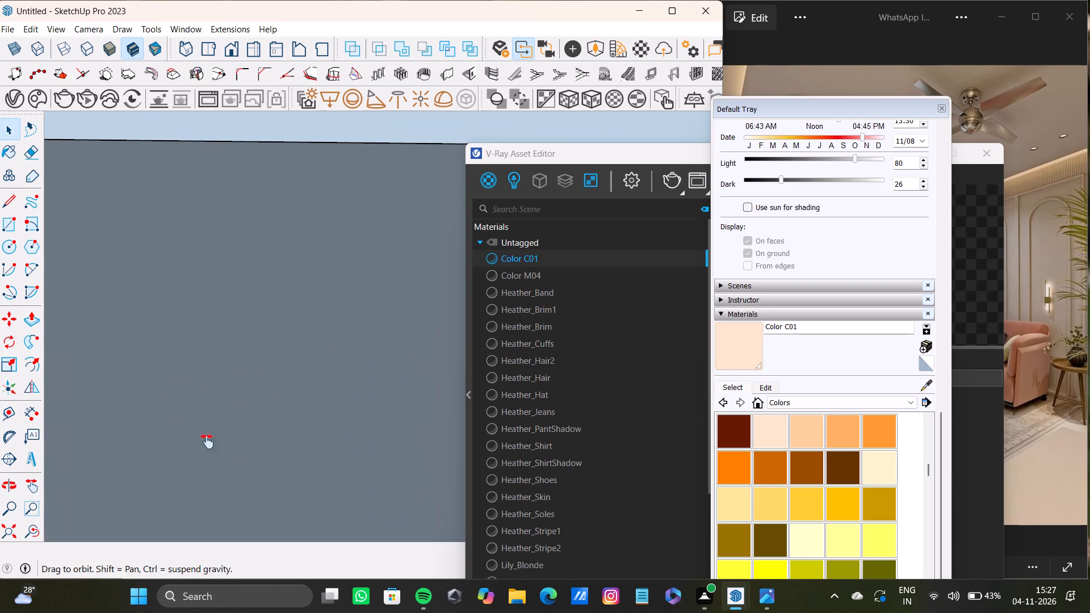
middle_click_drag(207, 442, 107, 226, "shift")
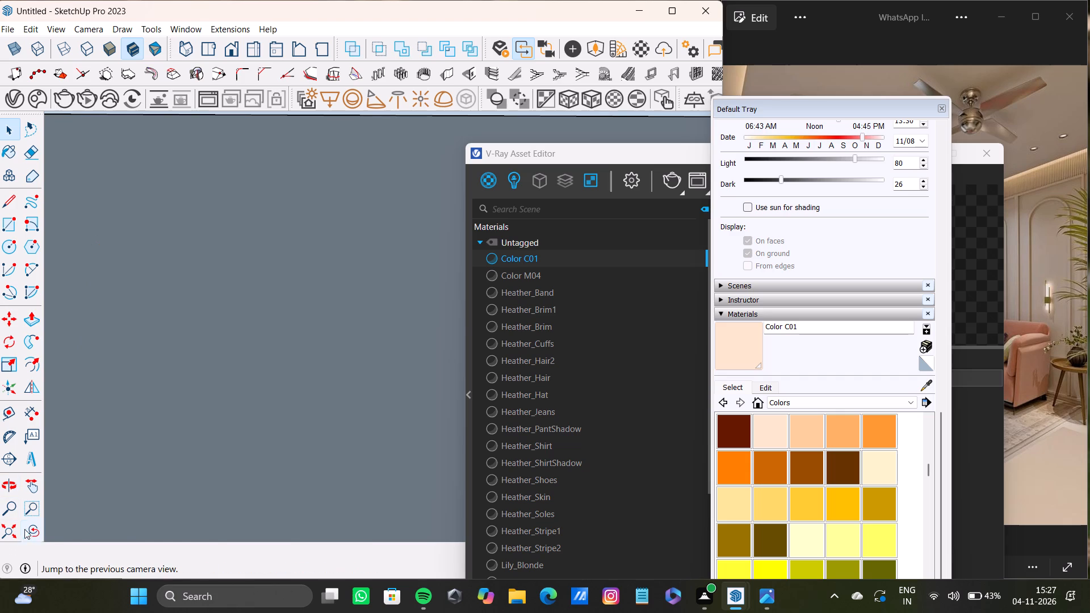
left_click(27, 528, "shift")
middle_click_drag(118, 373, 440, 408, "shift")
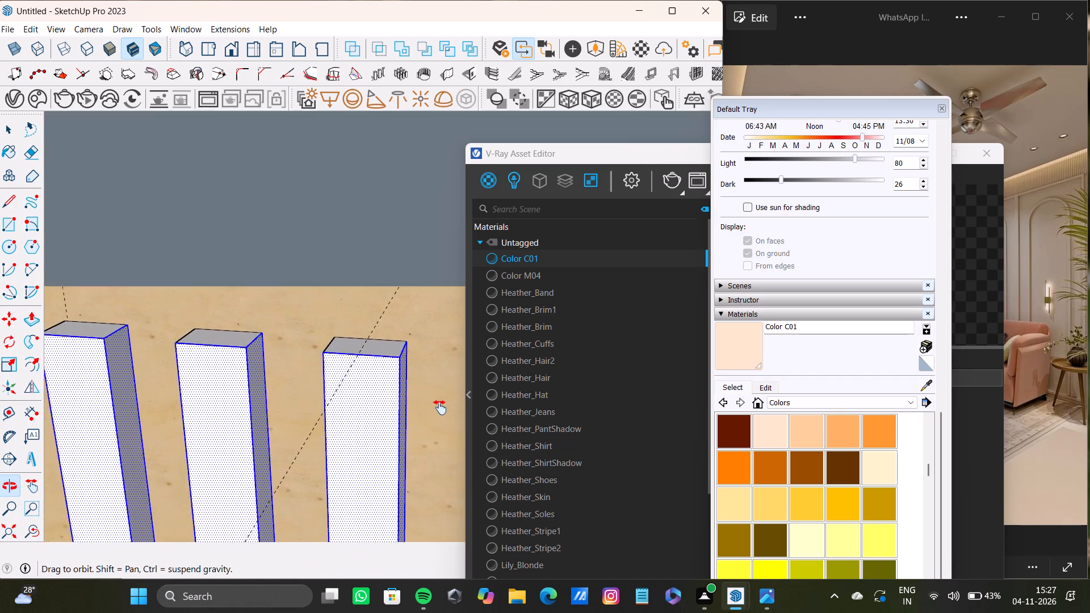
middle_click_drag(440, 408, 410, 358, "shift")
double_click(346, 297, "shift")
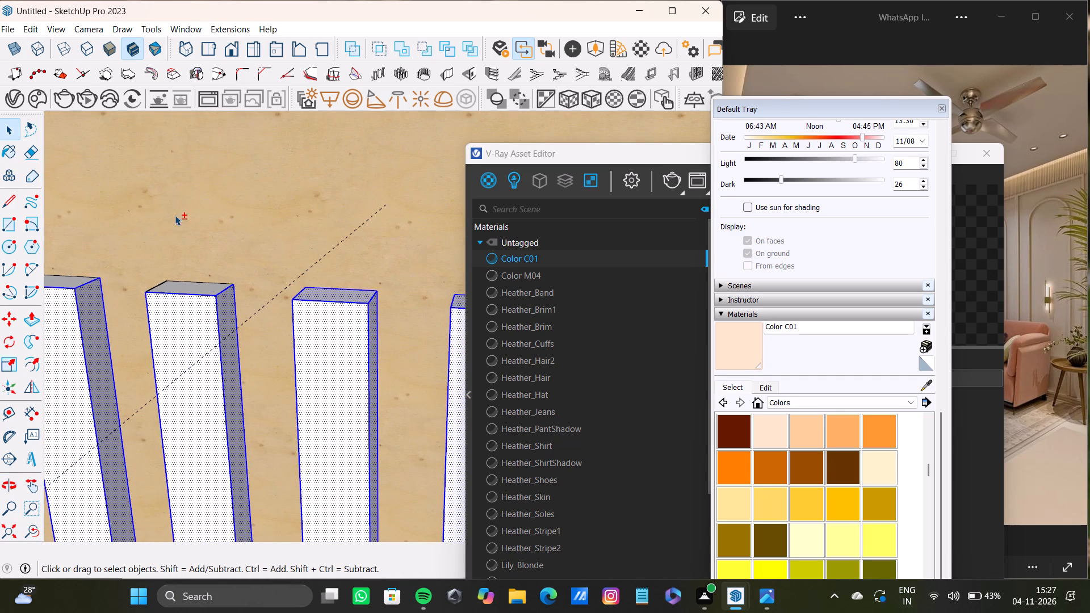
double_click(207, 286, "shift")
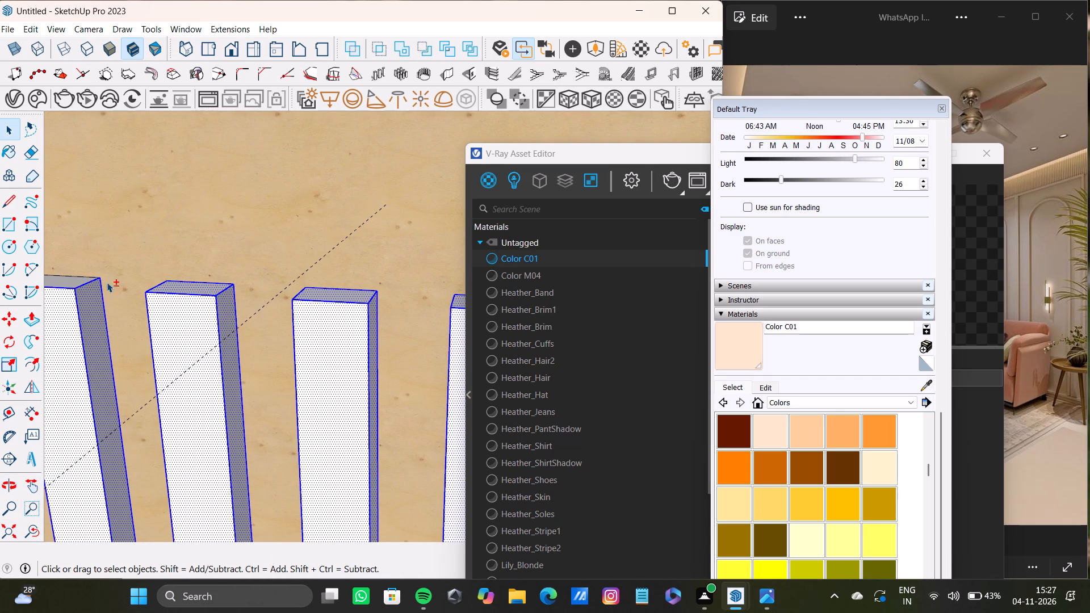
double_click(76, 283, "shift")
Add the top faces of the next four slats along the band, keeping the existing selection.
middle_click_drag(153, 346, 464, 379, "shift")
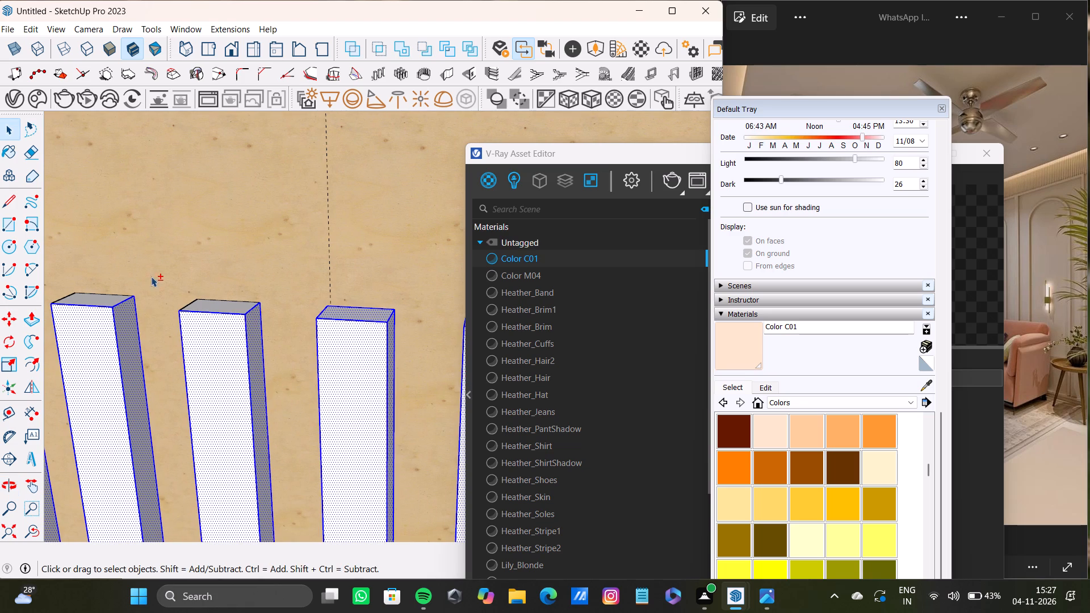
double_click(227, 311, "shift")
double_click(112, 299, "shift")
middle_click_drag(106, 352, 190, 376, "shift")
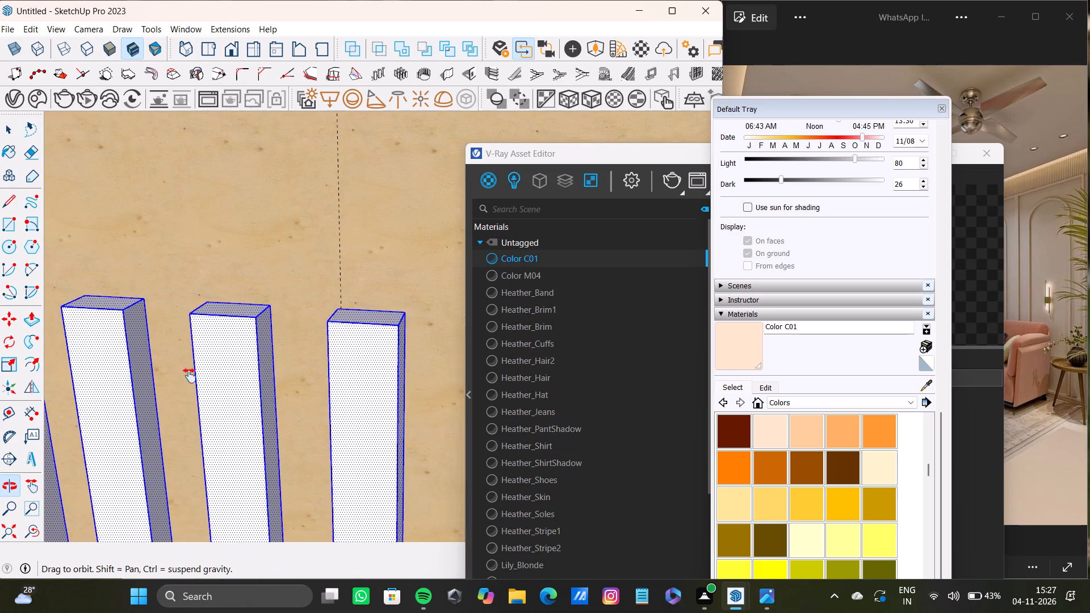
middle_click_drag(190, 376, 346, 333, "shift")
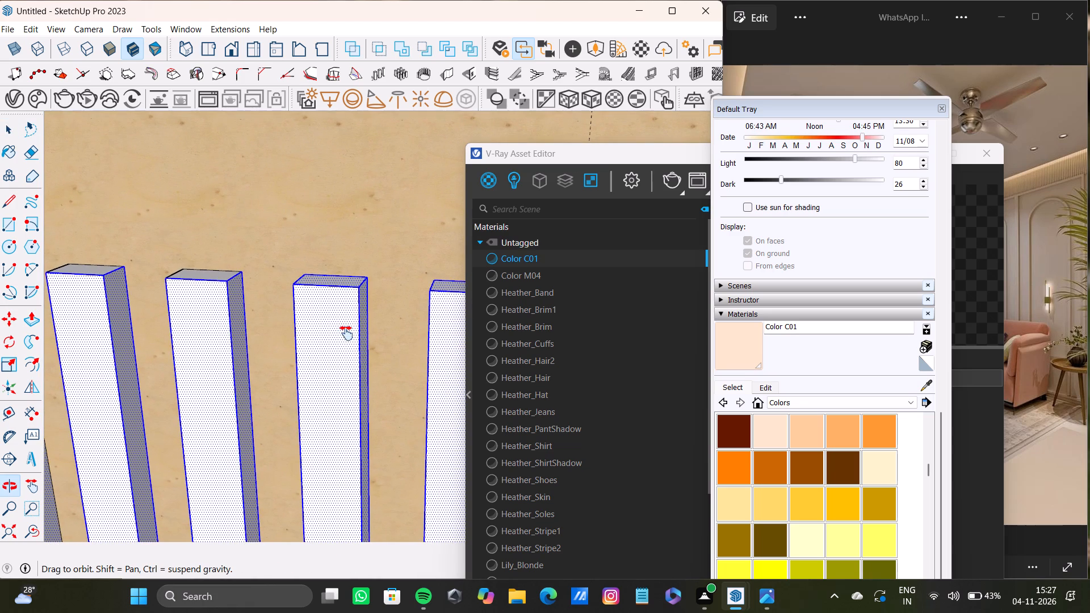
middle_click_drag(346, 333, 394, 364, "shift")
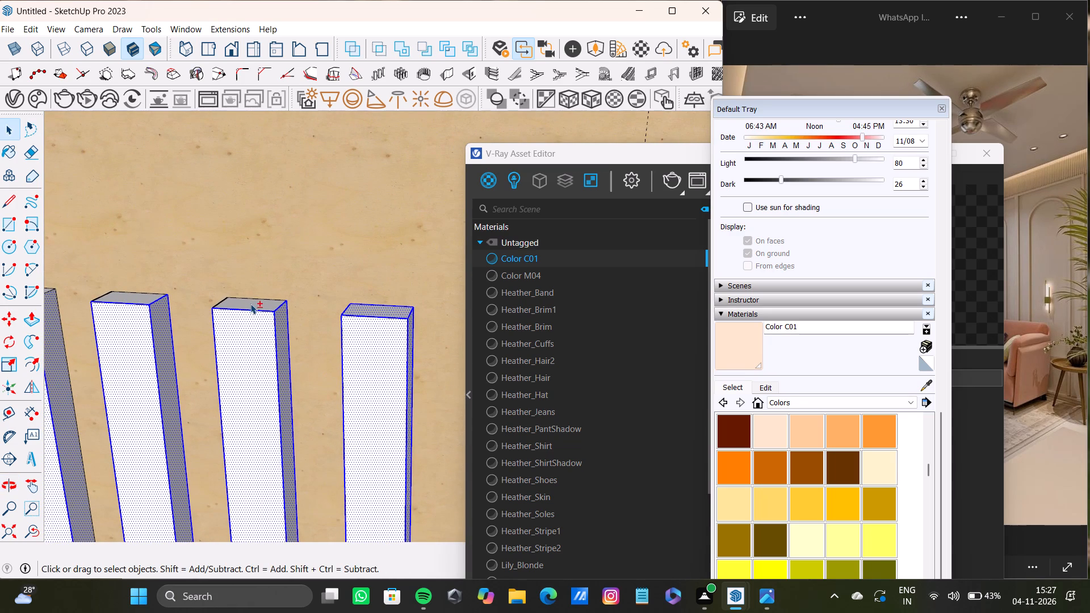
double_click(250, 304, "shift")
double_click(142, 296, "shift")
Add the top faces of the following two unselected slats to the selection.
middle_click_drag(133, 312, 271, 353, "shift")
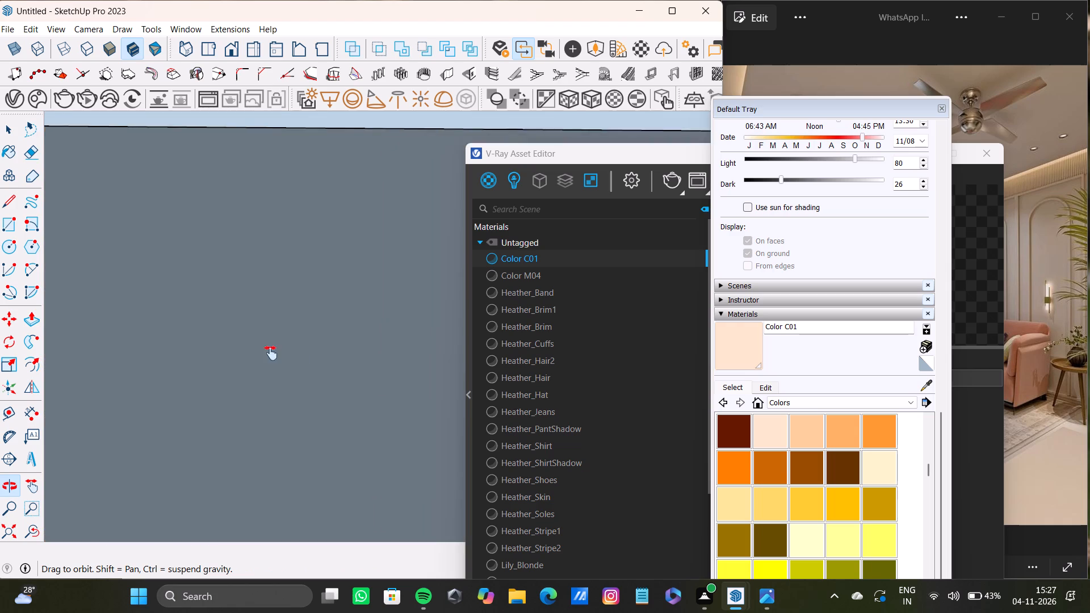
middle_click_drag(271, 353, 325, 307, "shift")
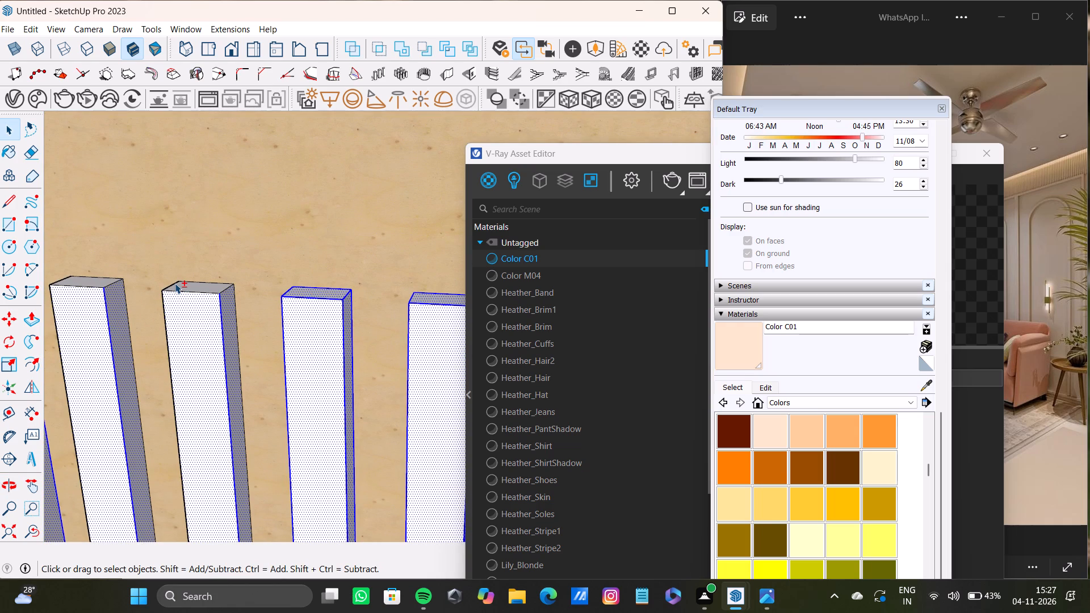
double_click(204, 287, "shift")
double_click(97, 283, "shift")
Sample the grey Color M04 from the ceiling and paint all the selected slat faces with it.
middle_click_drag(98, 347, 364, 377, "shift")
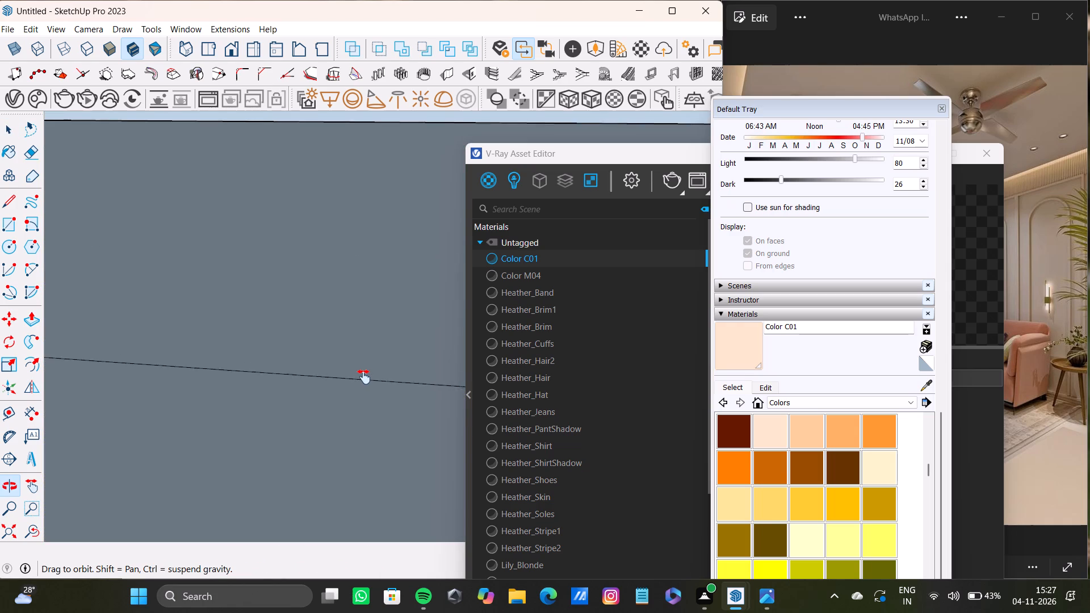
middle_click_drag(364, 377, 365, 379, "shift")
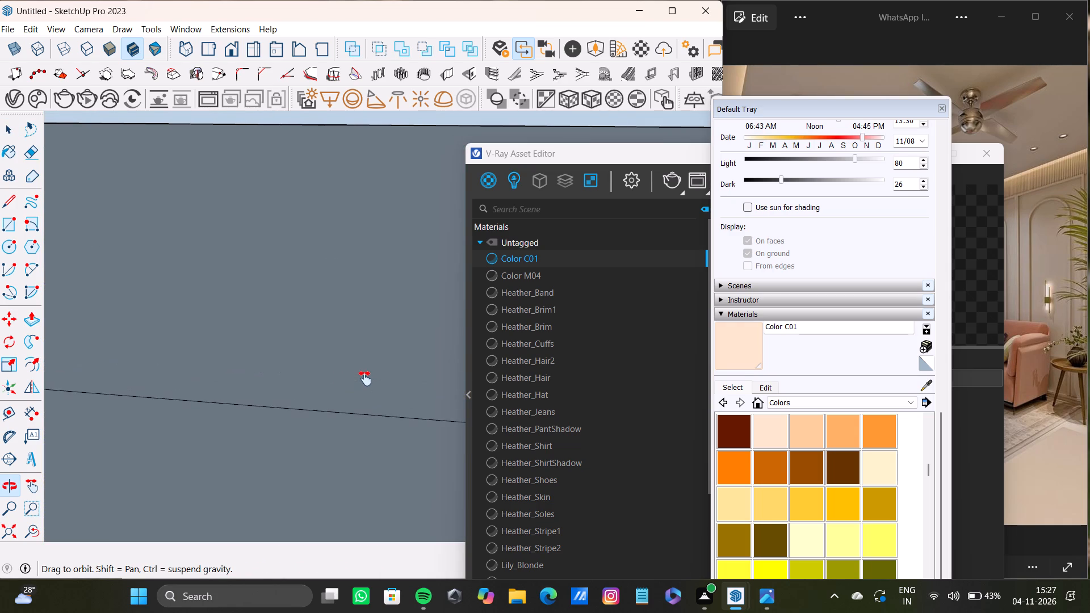
middle_click_drag(365, 379, 380, 380, "shift")
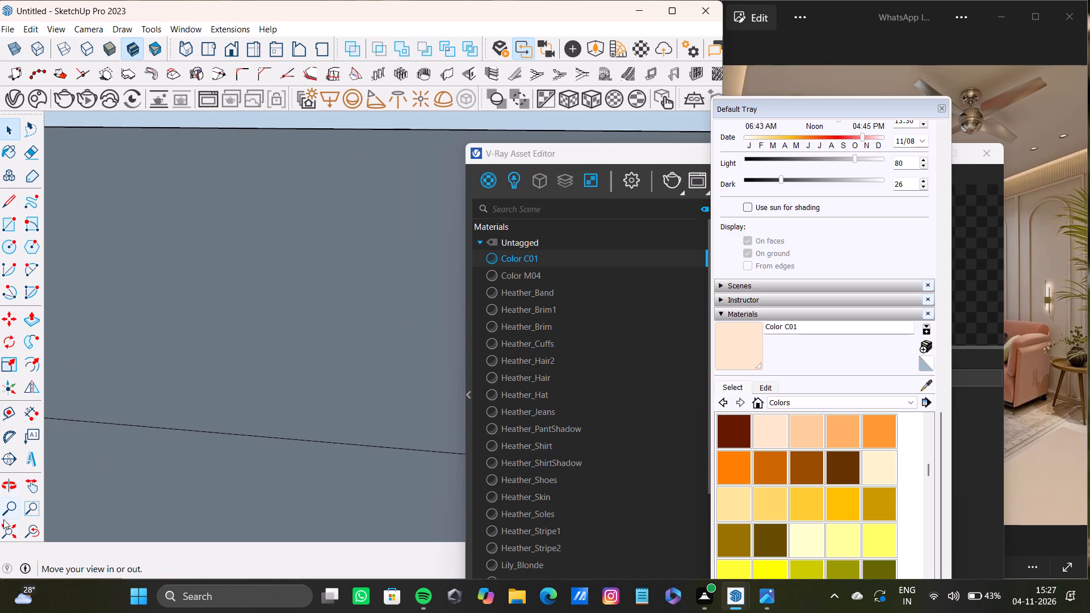
left_click(6, 524, "shift")
scroll(320, 372, "up", 4)
scroll(303, 353, "down", 14)
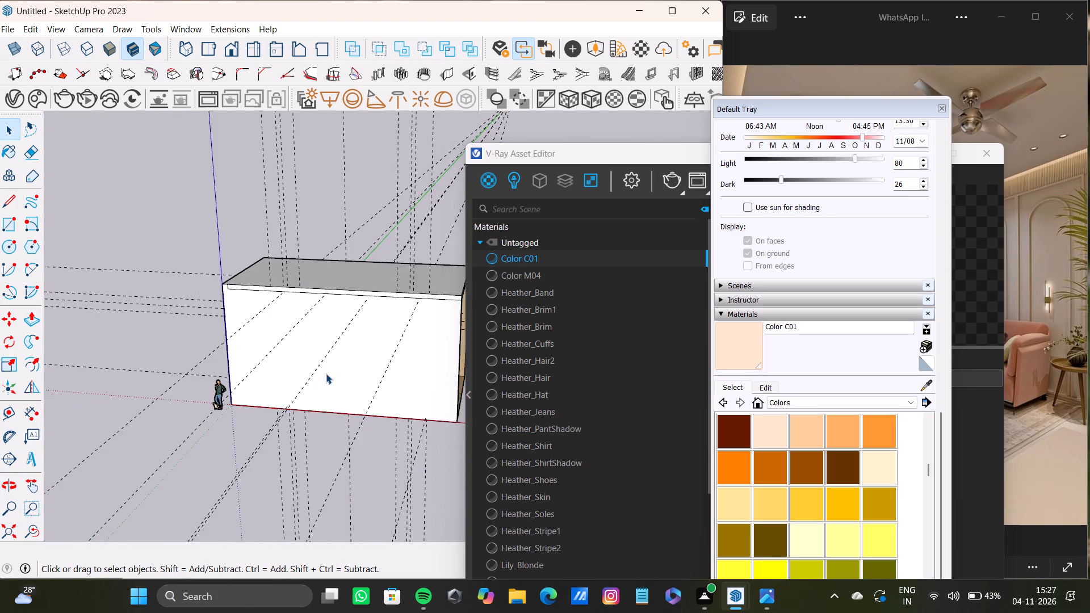
middle_click_drag(326, 373, 74, 351)
scroll(251, 351, "down", 4)
middle_click_drag(314, 371, 198, 287, "shift")
scroll(208, 318, "up", 9)
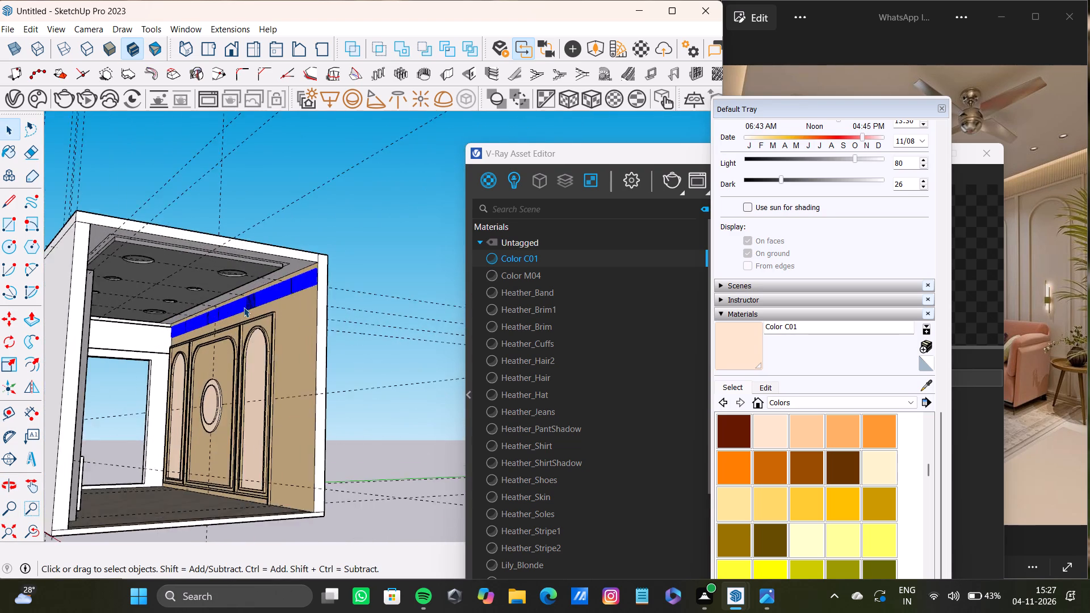
scroll(244, 307, "up", 2)
middle_click_drag(294, 295, 288, 338, "shift")
scroll(332, 324, "up", 7)
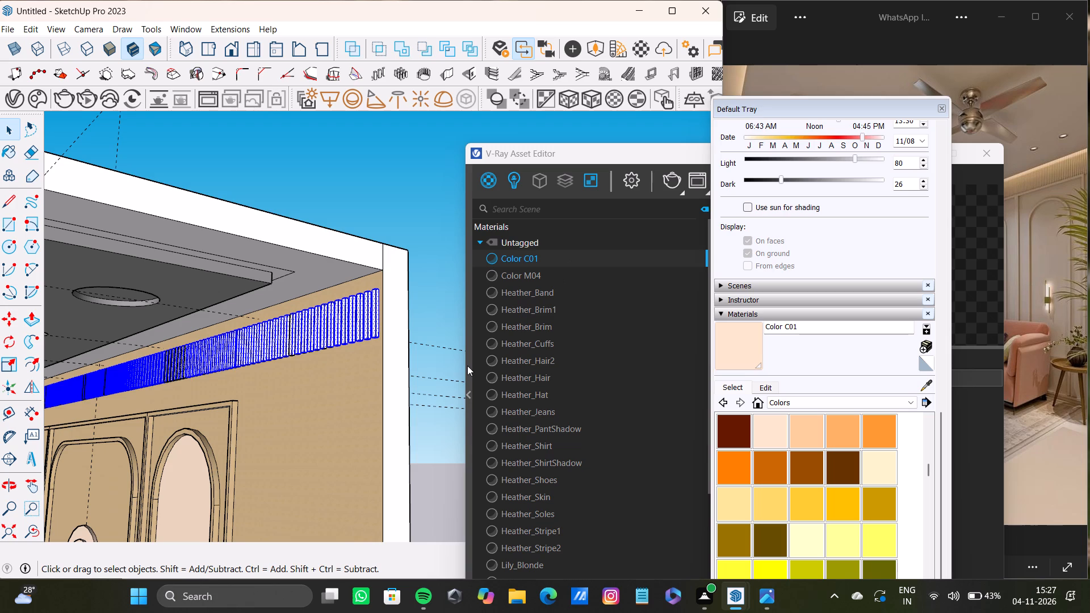
left_click(924, 385)
left_click(179, 266)
scroll(367, 324, "up", 3)
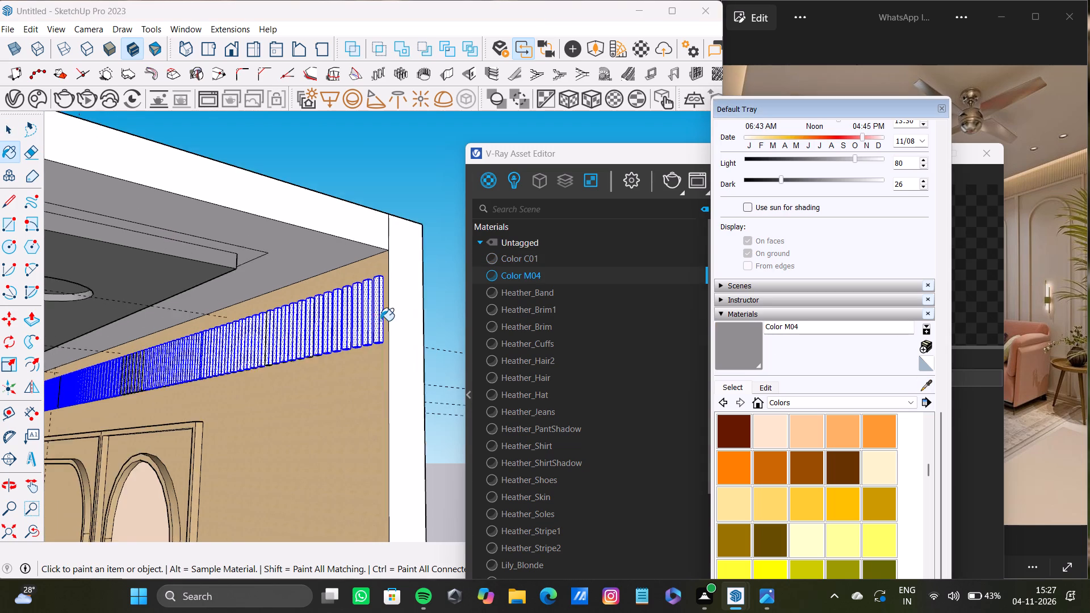
scroll(380, 321, "up", 11)
left_click(376, 321)
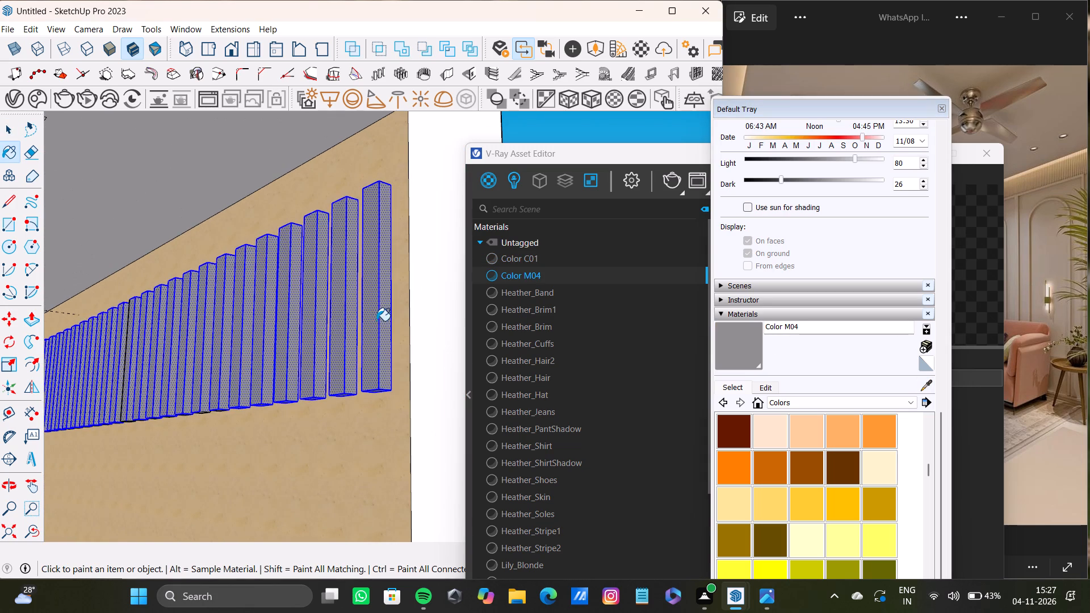
Examine the painted slat band on the panelled wall and clear the face selection.
scroll(373, 326, "down", 12)
scroll(313, 361, "up", 12)
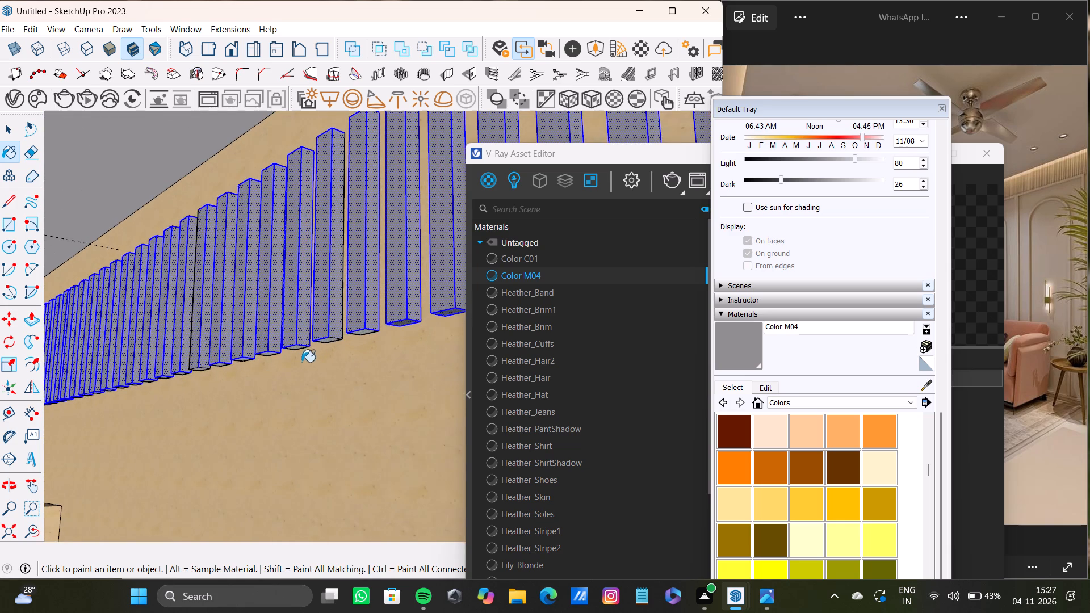
scroll(320, 353, "down", 19)
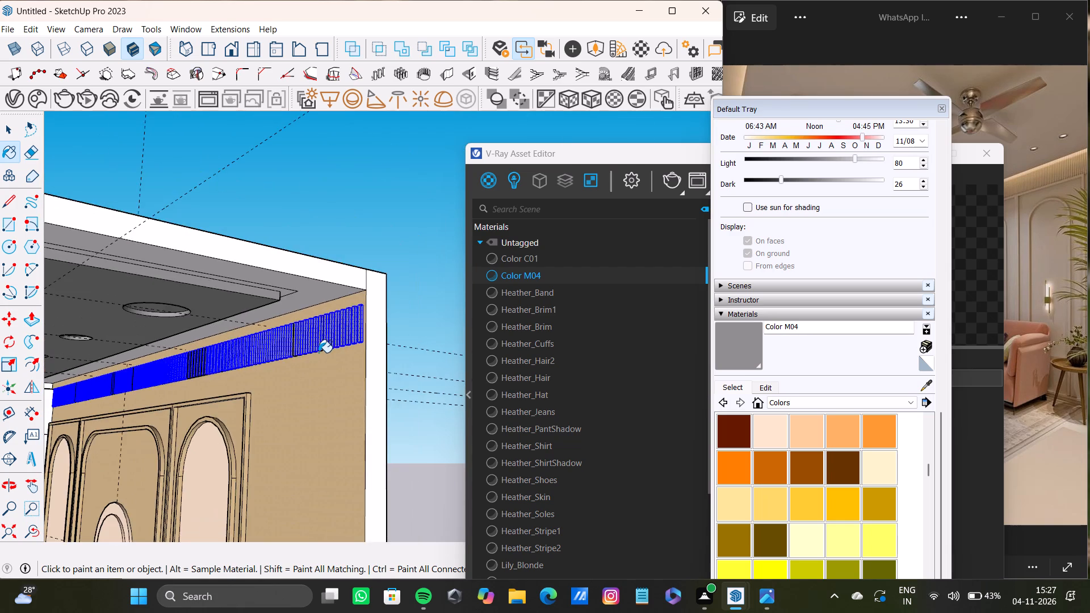
middle_click_drag(317, 354, 259, 415)
key("space")
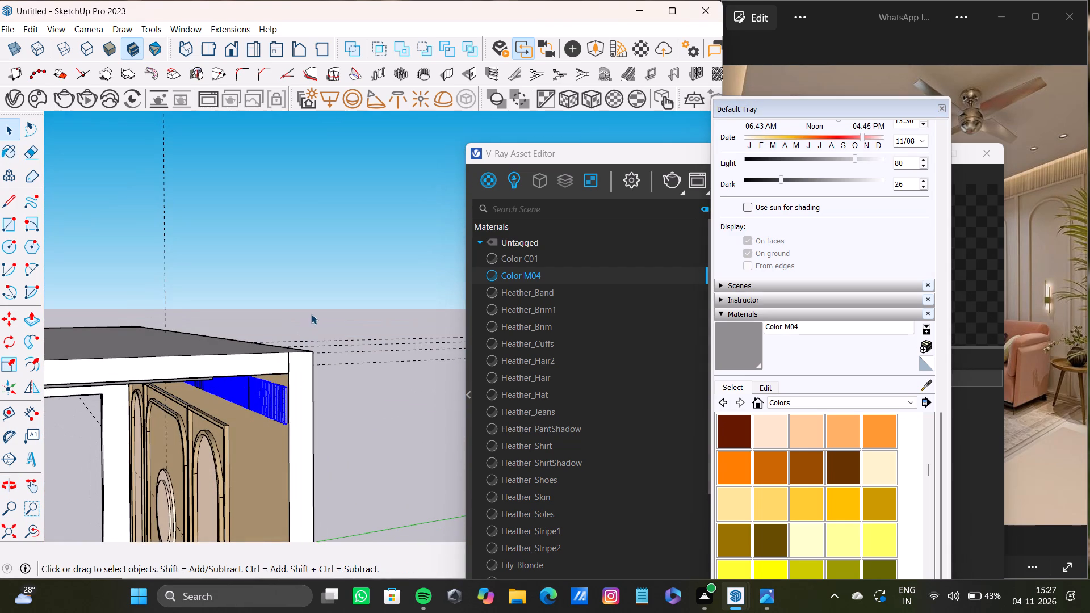
left_click(312, 312)
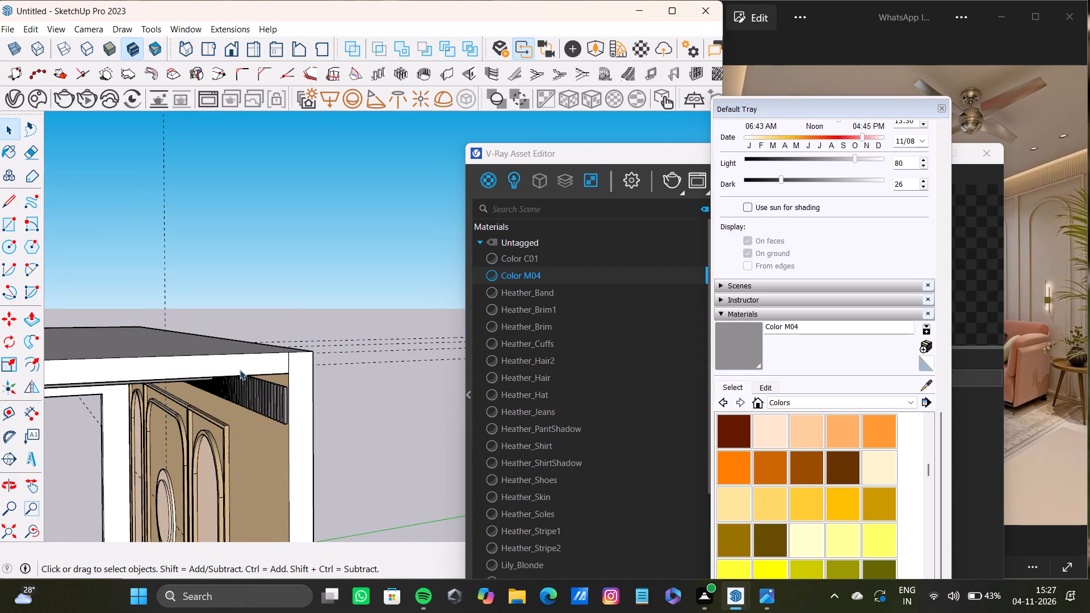
scroll(255, 455, "down", 8)
middle_click_drag(252, 458, 286, 233)
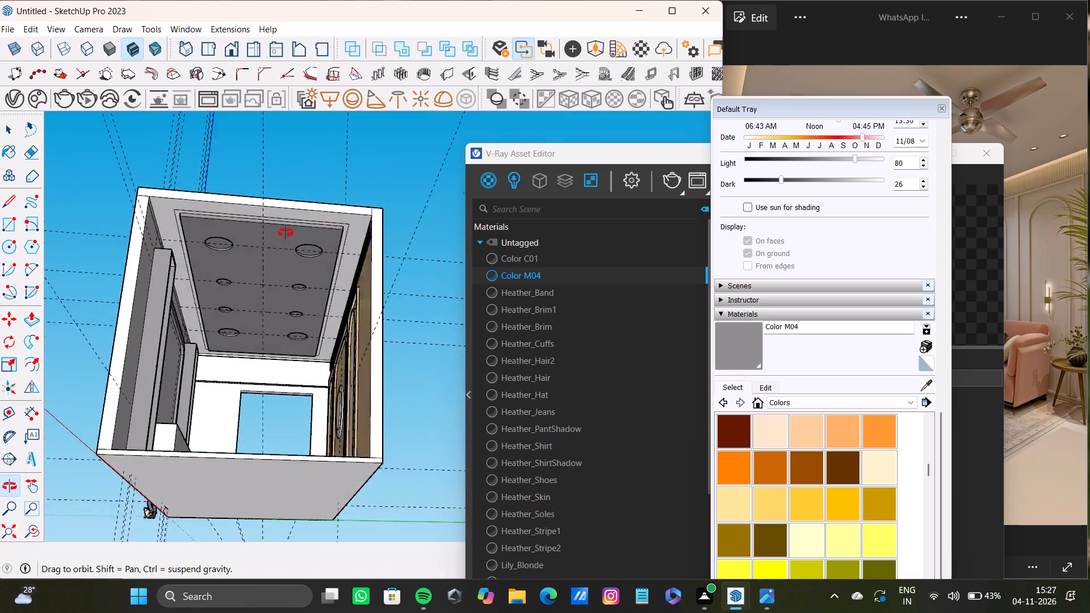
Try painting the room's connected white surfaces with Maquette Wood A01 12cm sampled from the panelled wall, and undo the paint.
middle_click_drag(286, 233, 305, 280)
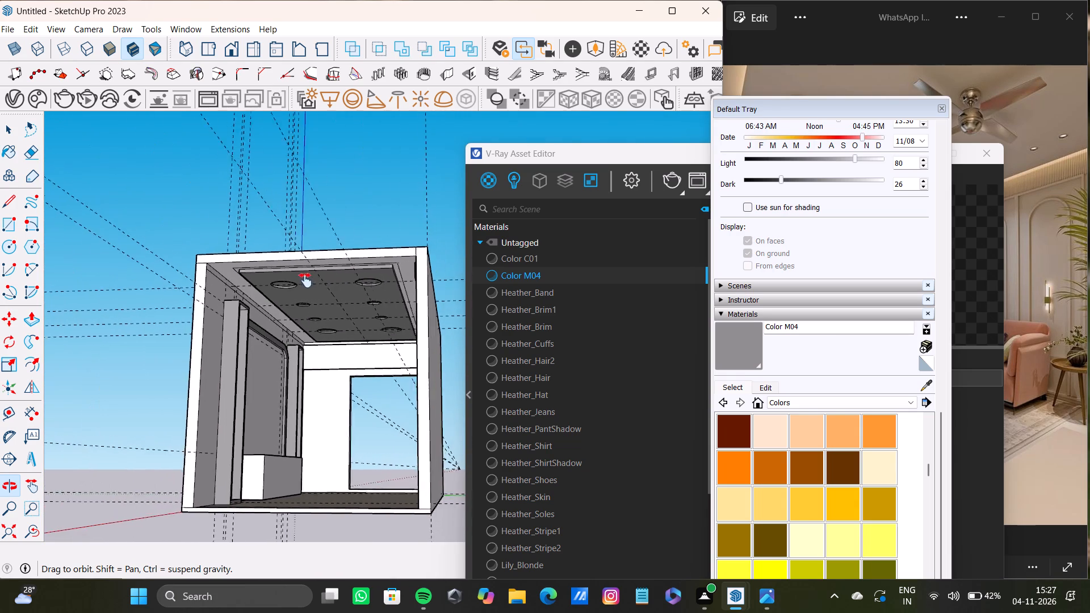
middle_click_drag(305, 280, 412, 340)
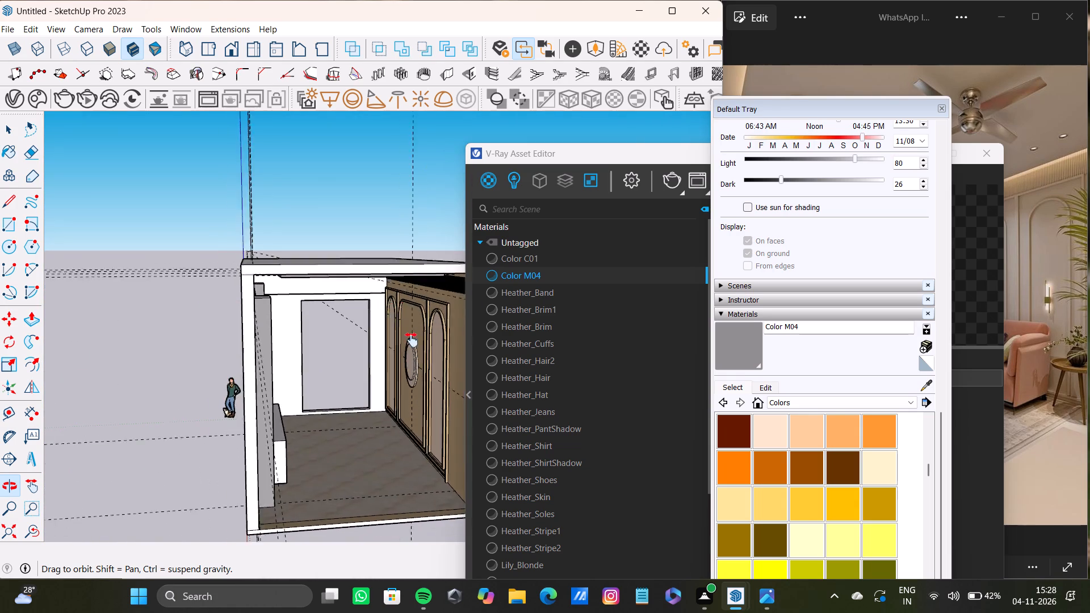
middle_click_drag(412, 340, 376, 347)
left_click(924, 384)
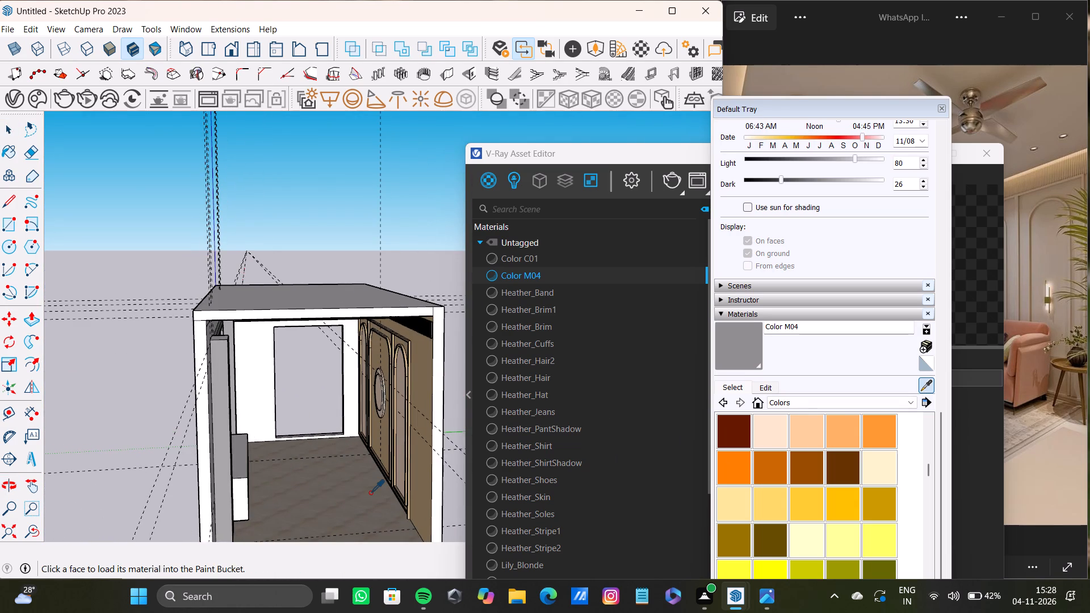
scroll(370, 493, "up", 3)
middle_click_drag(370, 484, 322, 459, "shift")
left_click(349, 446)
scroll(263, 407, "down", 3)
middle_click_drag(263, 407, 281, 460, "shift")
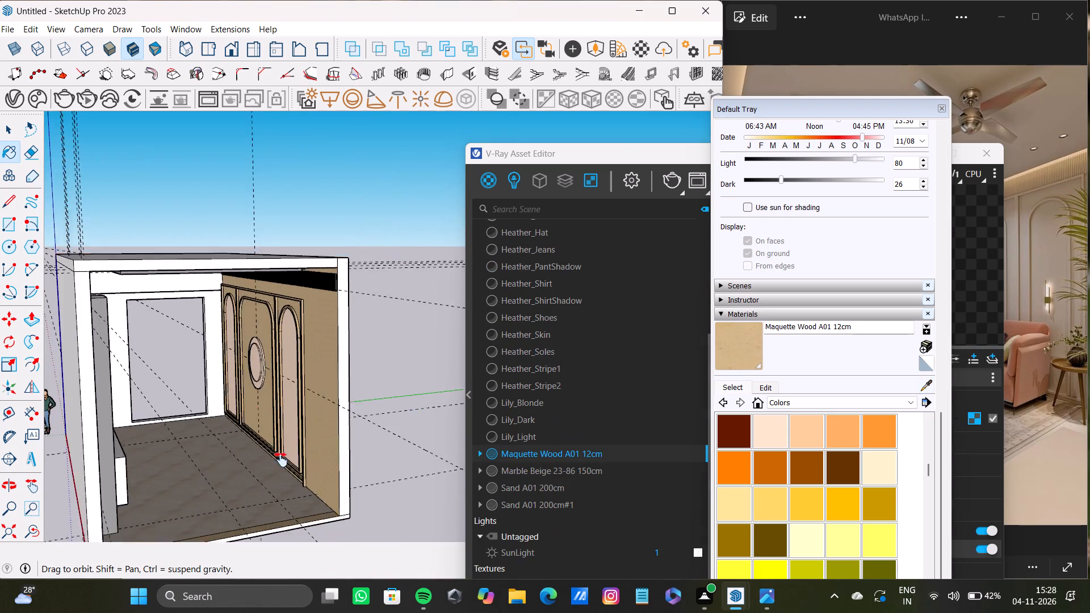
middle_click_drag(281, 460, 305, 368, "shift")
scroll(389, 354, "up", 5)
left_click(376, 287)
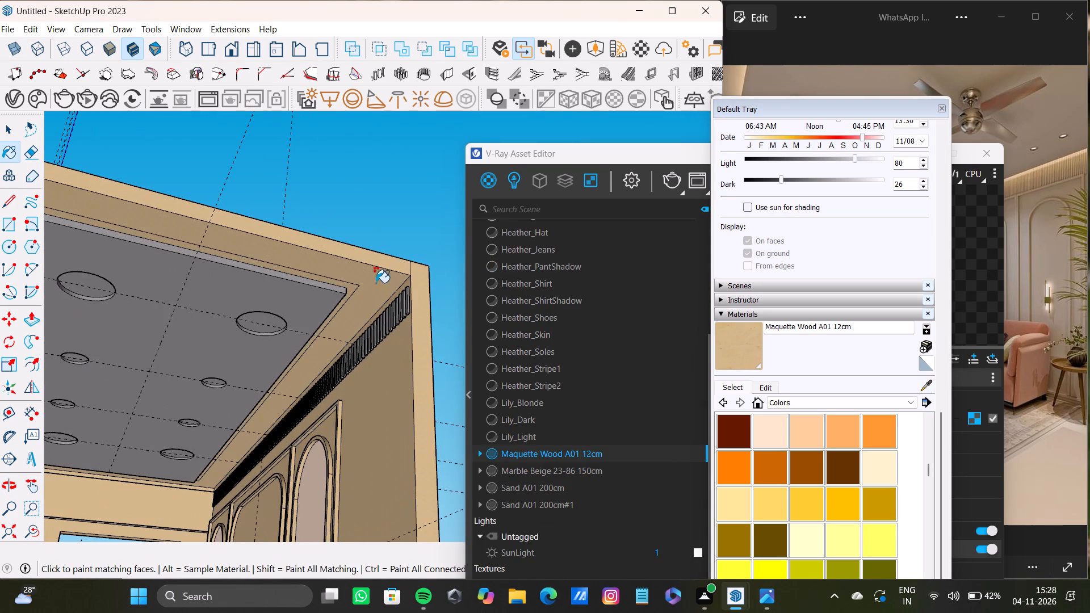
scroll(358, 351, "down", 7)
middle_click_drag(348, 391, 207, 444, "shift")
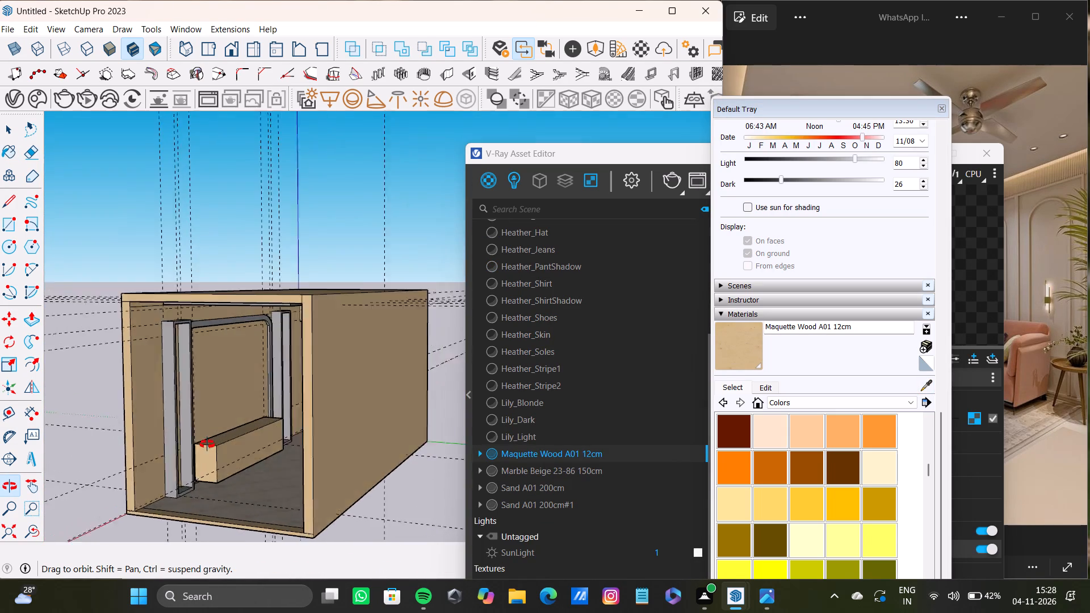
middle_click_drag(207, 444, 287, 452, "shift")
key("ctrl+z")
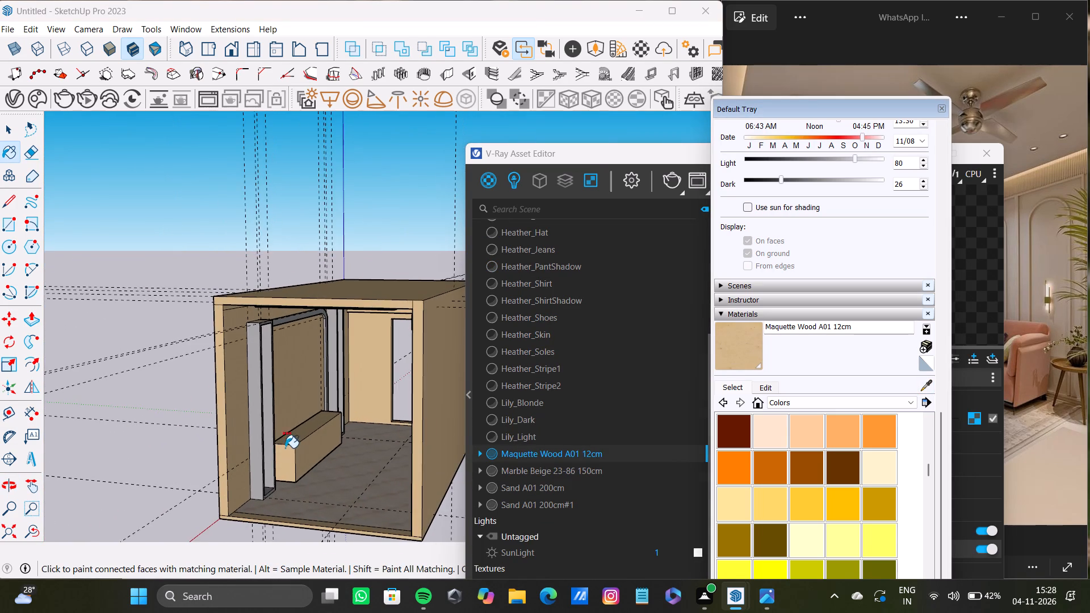
Select the top, near end and front faces of the long low bench along the plain wall, including their edges.
scroll(305, 445, "up", 6)
key("space")
double_click(294, 420)
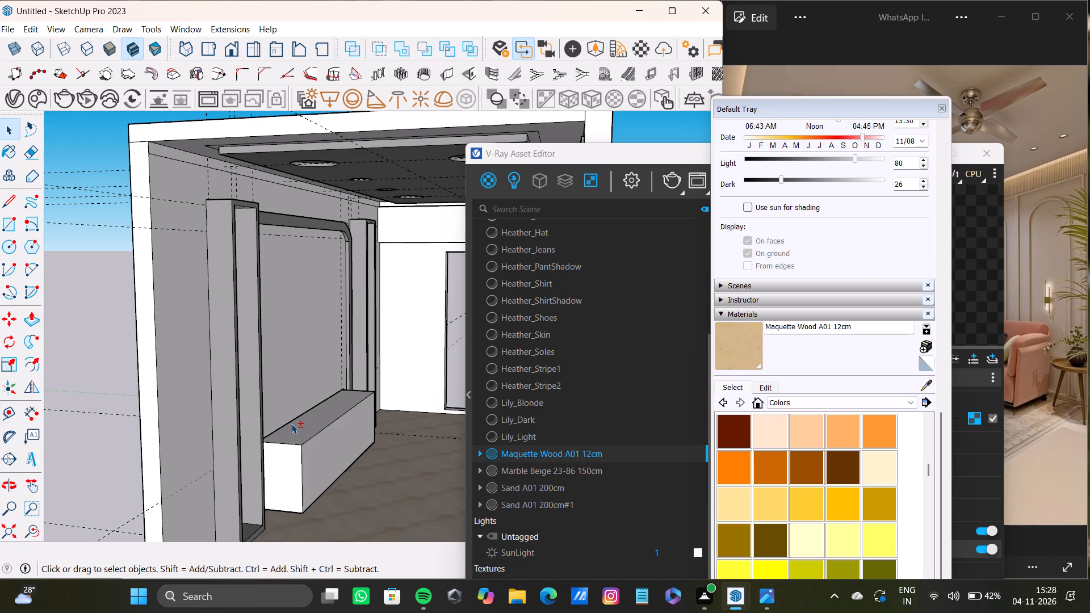
double_click(291, 423, "shift")
double_click(288, 466, "shift")
double_click(321, 465, "shift")
Add the bench's far end face to the current face selection.
scroll(334, 447, "up", 6)
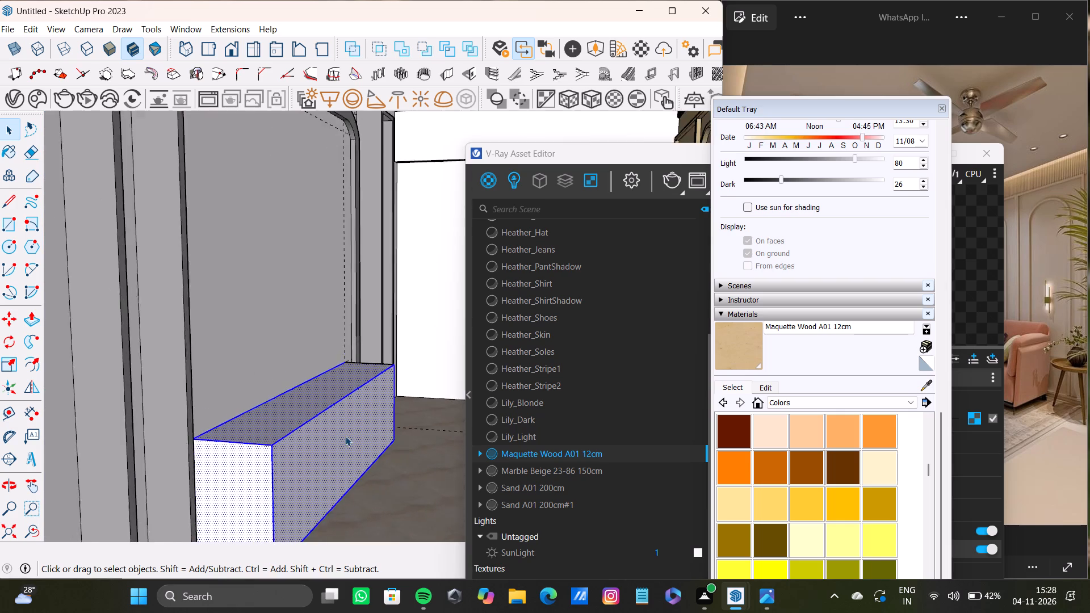
scroll(345, 436, "up", 1)
middle_click_drag(366, 412, 387, 435)
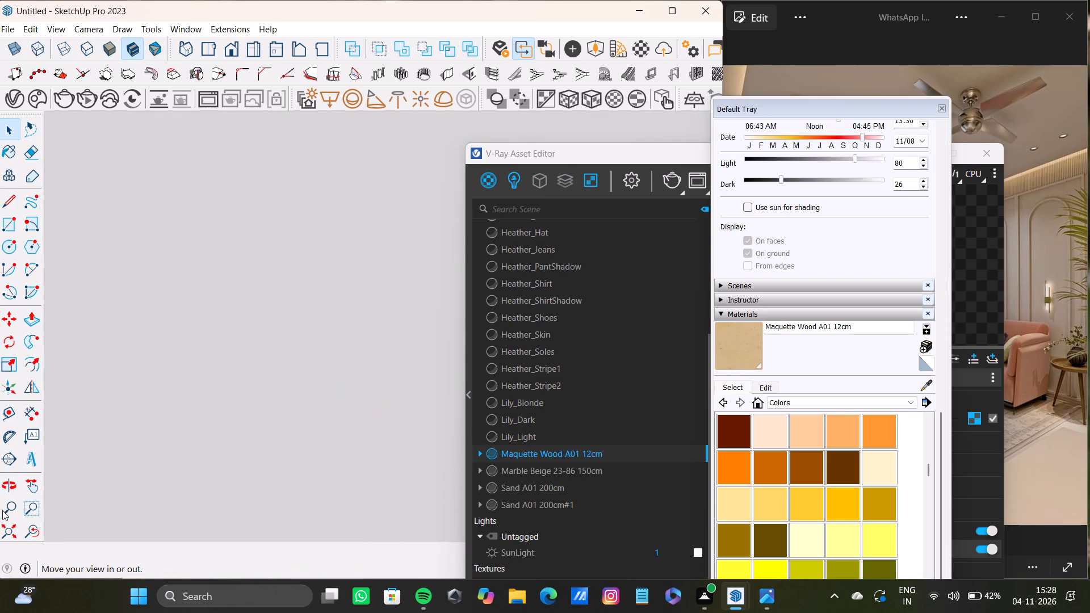
left_click(29, 528)
scroll(287, 415, "up", 9)
middle_click_drag(394, 378, 354, 398)
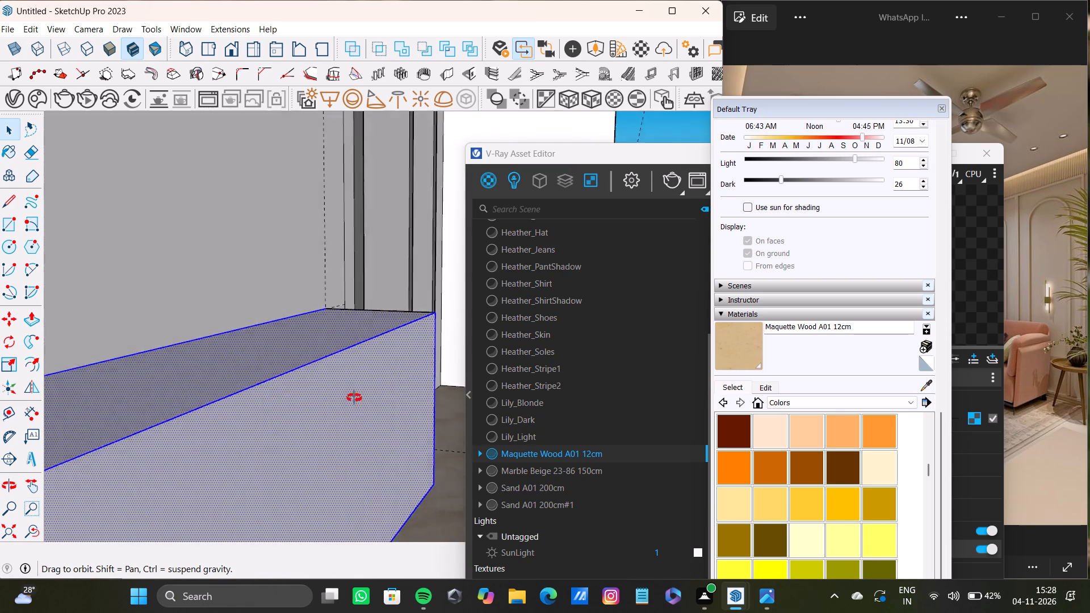
middle_click_drag(354, 398, 170, 446)
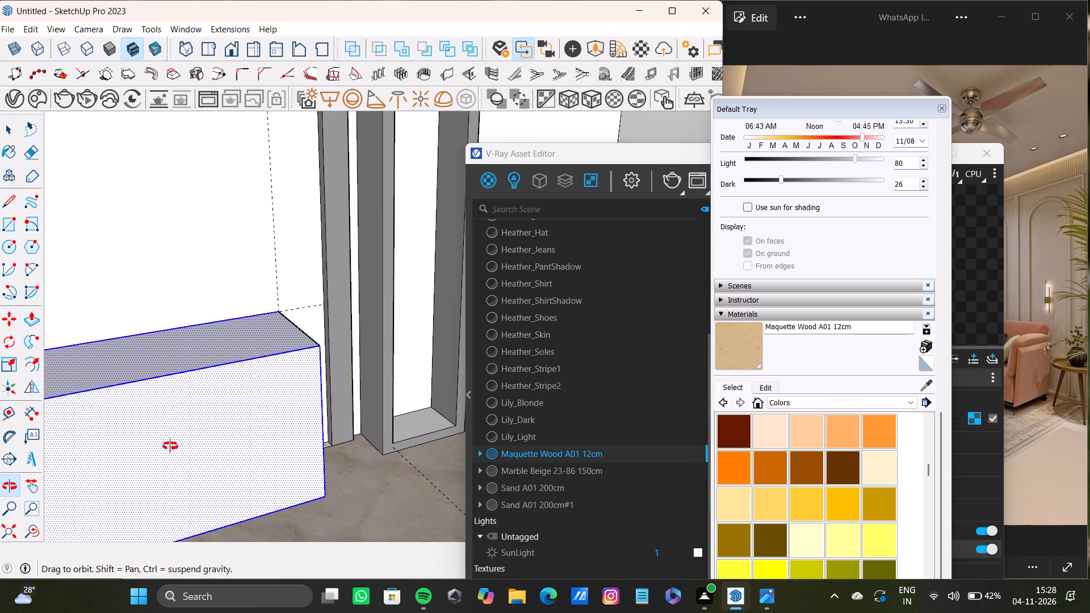
middle_click_drag(170, 446, 191, 426)
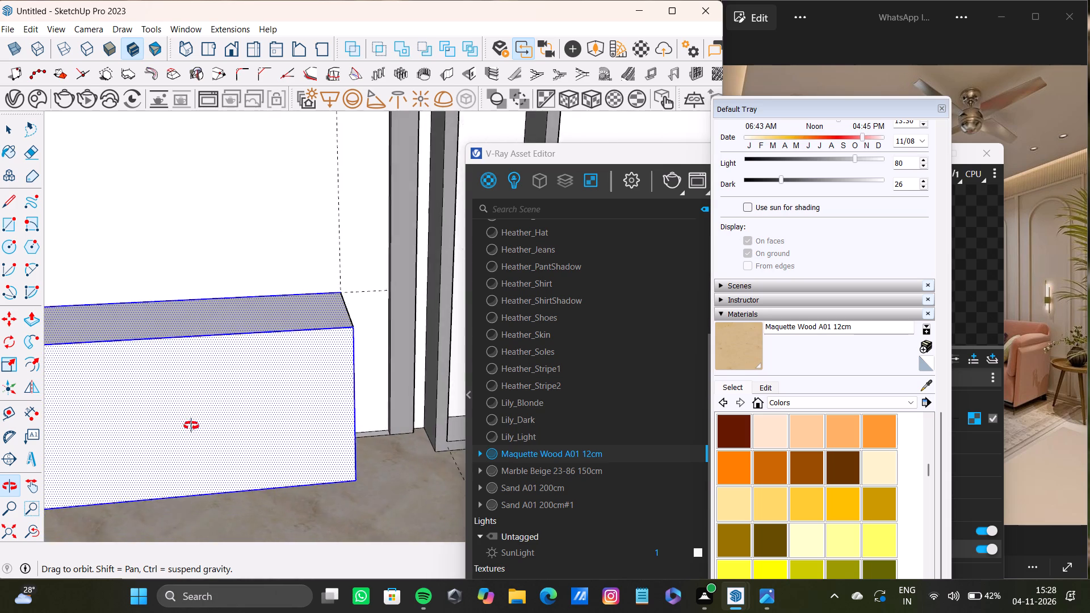
middle_click_drag(191, 426, 229, 422)
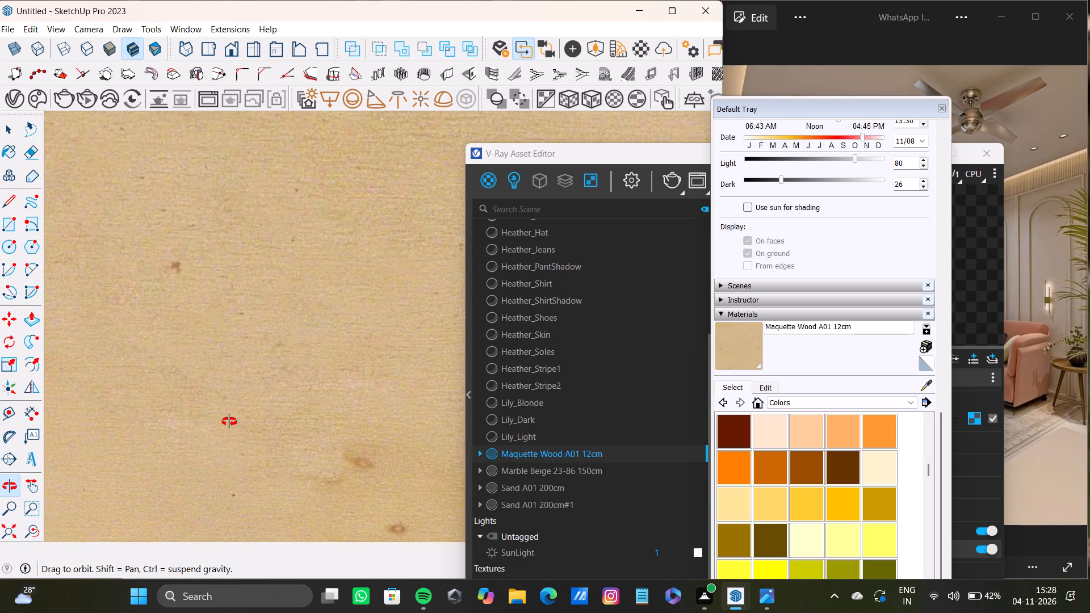
middle_click_drag(229, 422, 177, 427)
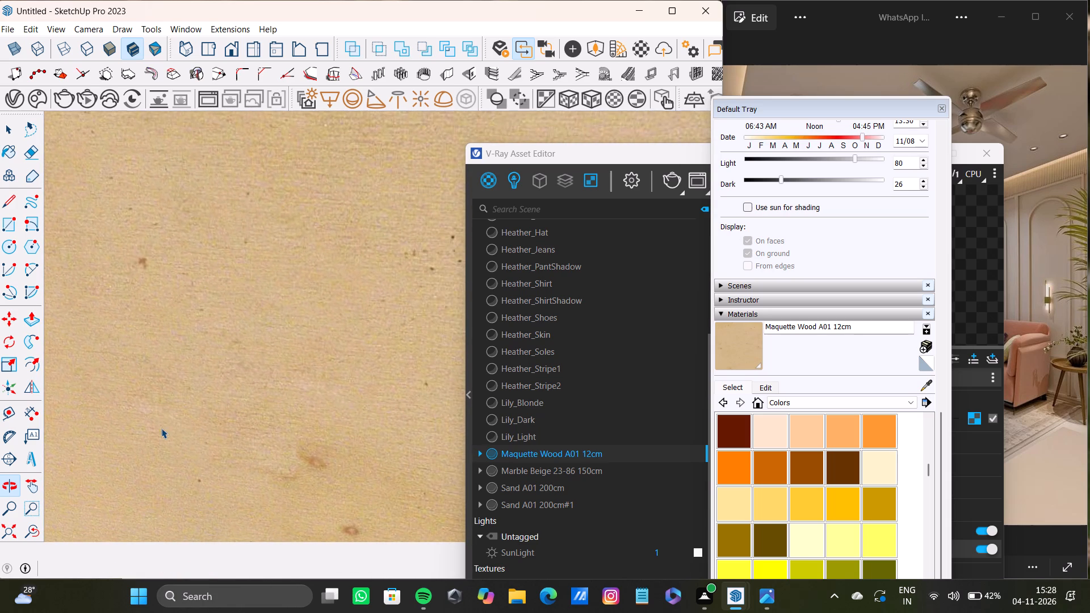
left_click(1, 531)
scroll(275, 355, "up", 3)
scroll(180, 403, "down", 4)
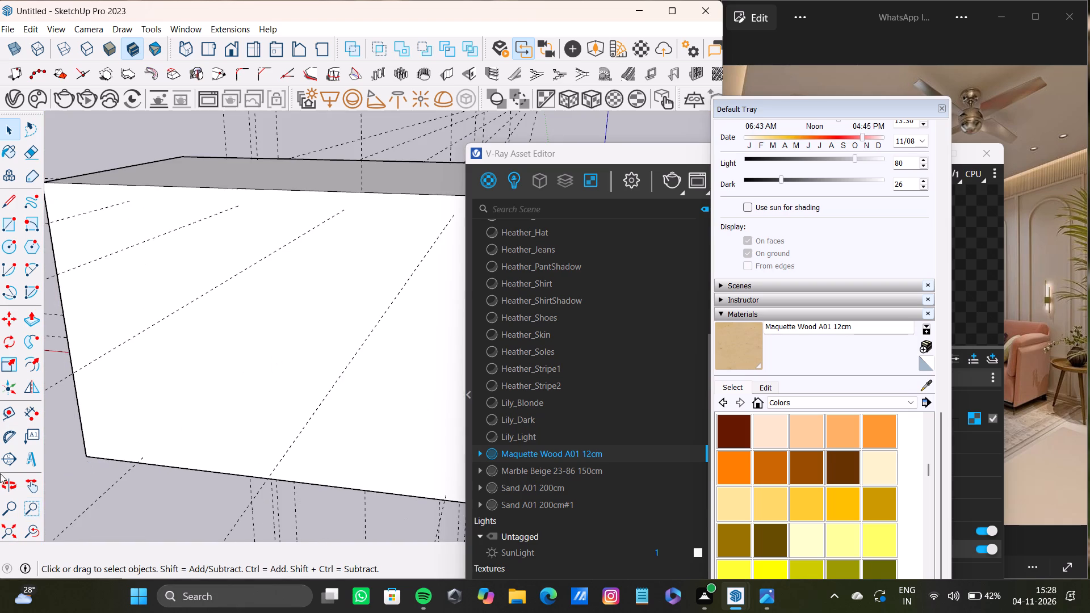
left_click(12, 536)
middle_click_drag(299, 401, 500, 340)
scroll(254, 371, "down", 6)
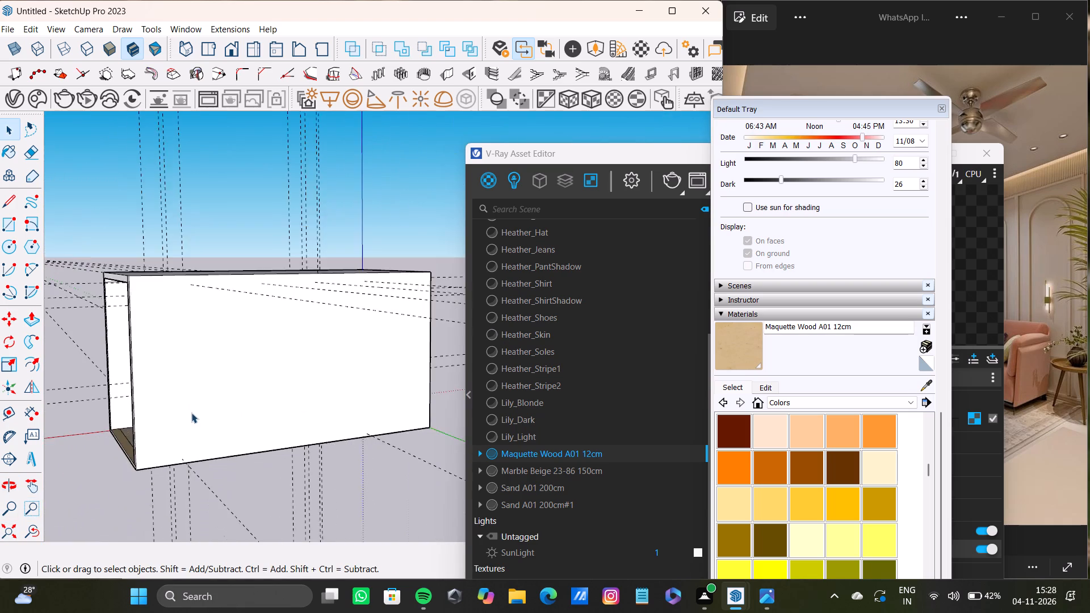
scroll(191, 413, "down", 5)
middle_click_drag(192, 414, 337, 410)
scroll(165, 414, "up", 17)
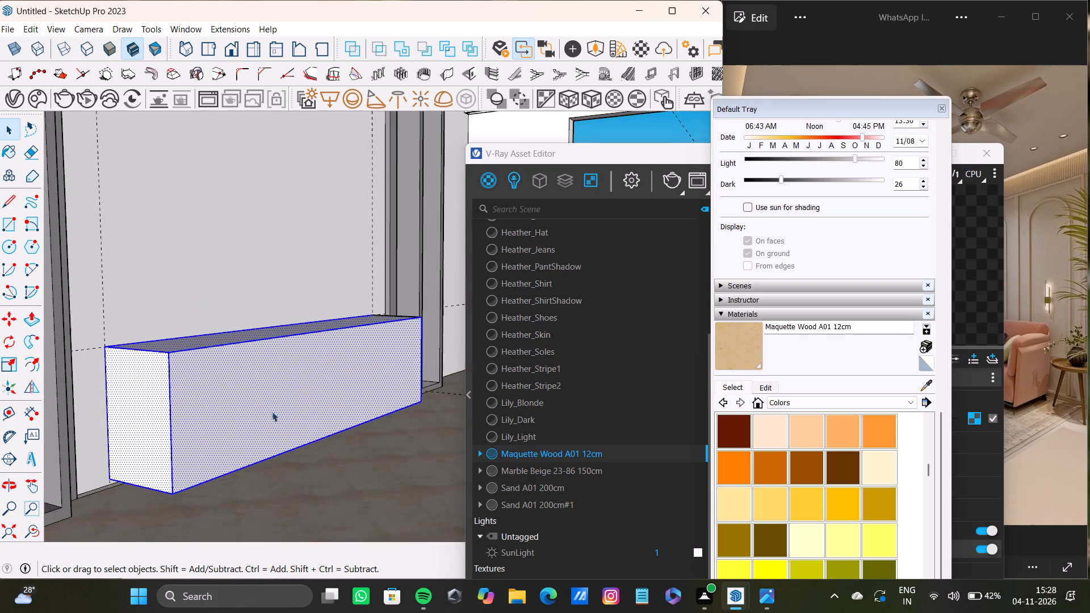
middle_click_drag(289, 406, 286, 452, "shift")
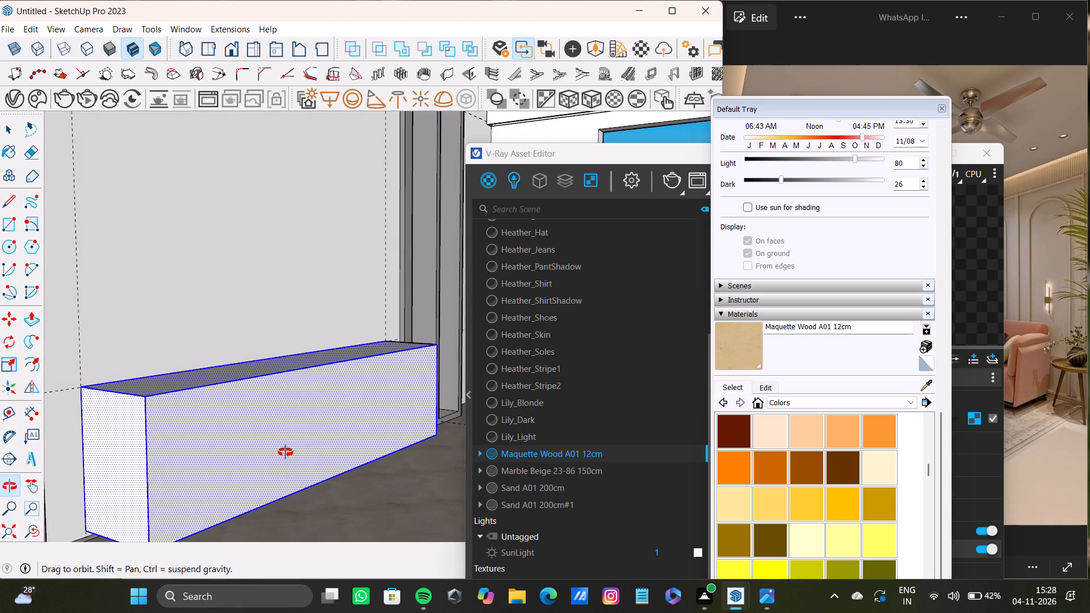
middle_click_drag(286, 452, 282, 452, "shift")
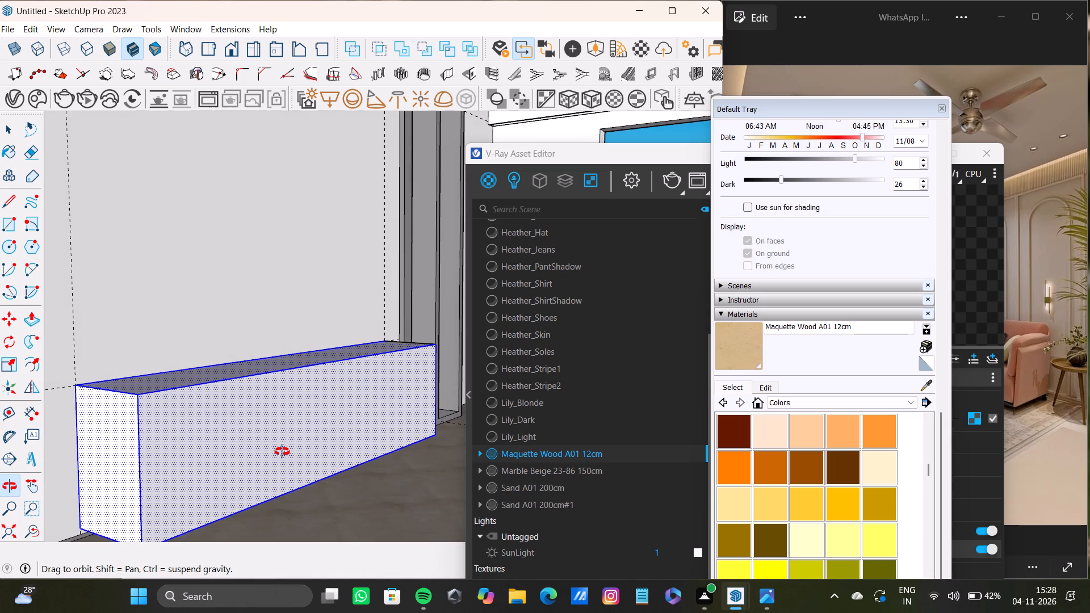
middle_click_drag(282, 452, 294, 444, "shift")
scroll(360, 391, "up", 11)
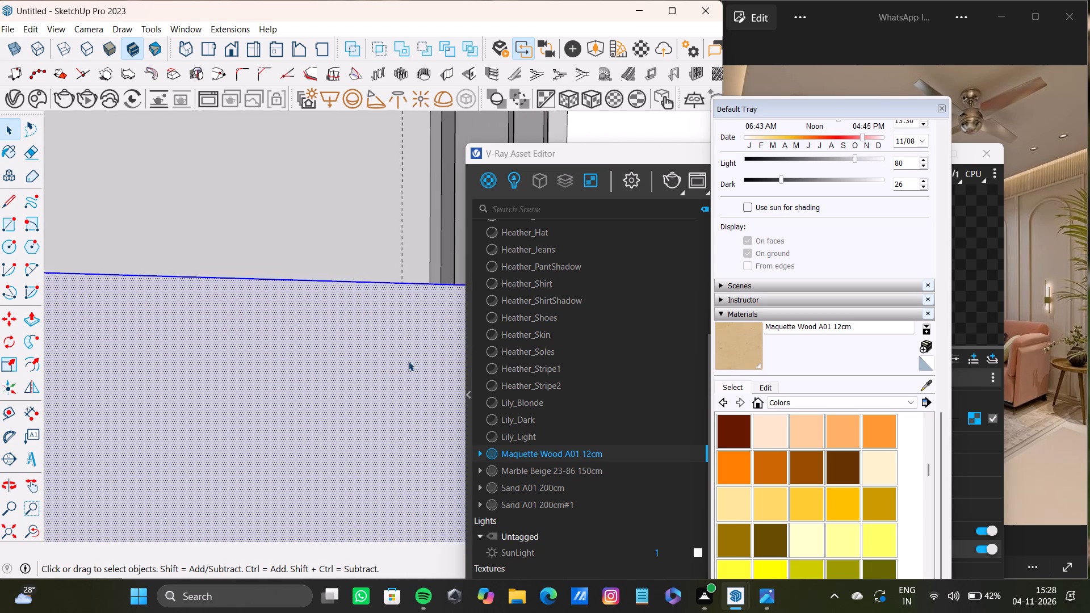
middle_click_drag(408, 357, 245, 396)
scroll(330, 354, "up", 8)
middle_click_drag(372, 339, 228, 331)
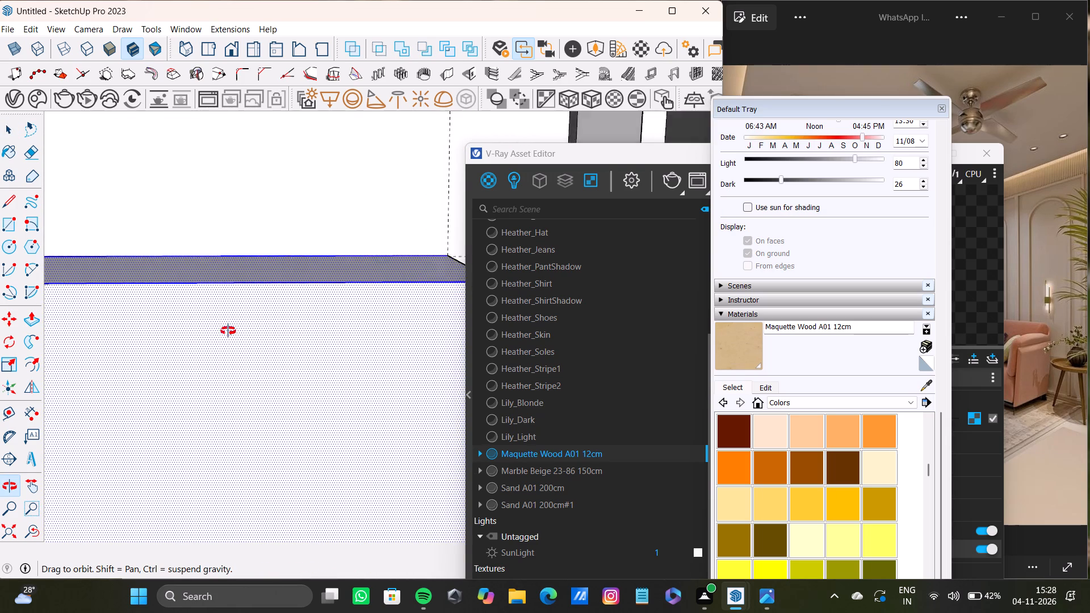
middle_click_drag(228, 331, 165, 340)
double_click(426, 335, "shift")
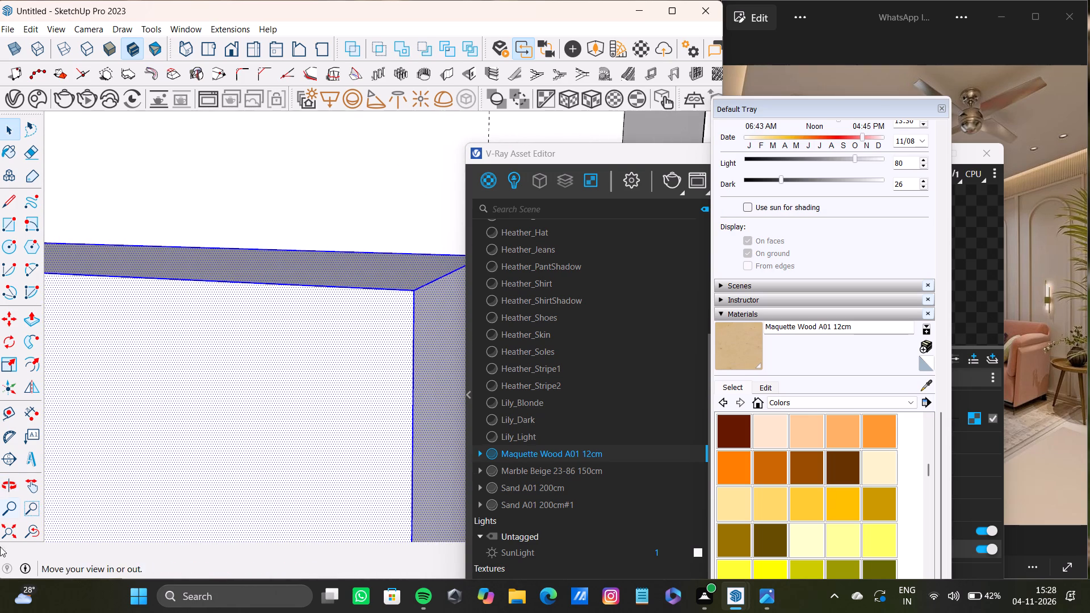
Compare the Sand A01 200cm and Maquette Wood A01 12cm material previews as finishes for the selected bench.
left_click(5, 532, "shift")
middle_click_drag(89, 462, 498, 489)
scroll(216, 465, "down", 4)
middle_click_drag(199, 471, 198, 441)
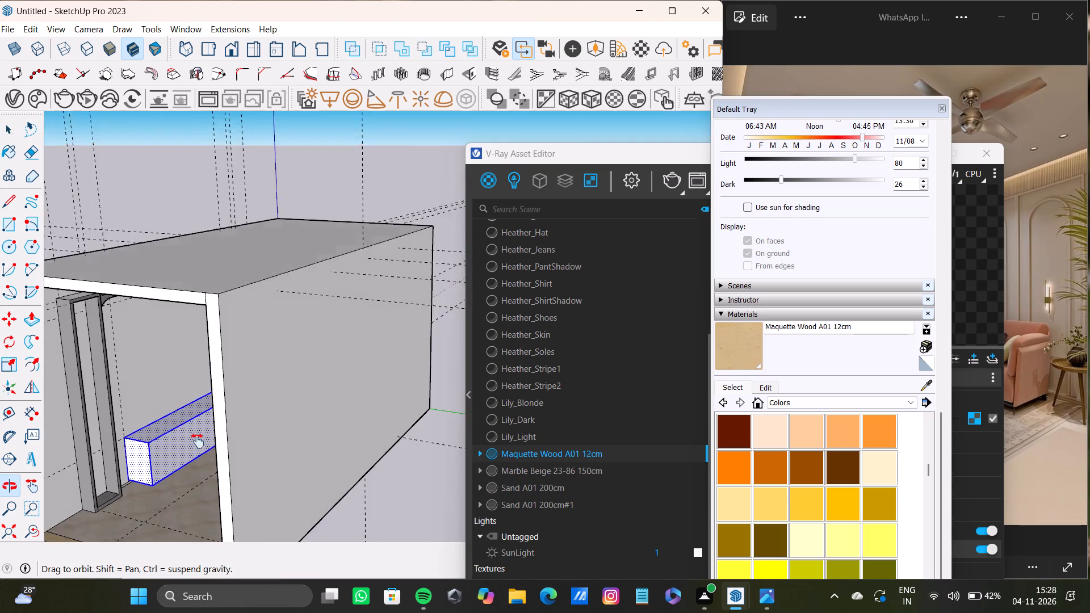
middle_click_drag(198, 441, 299, 413)
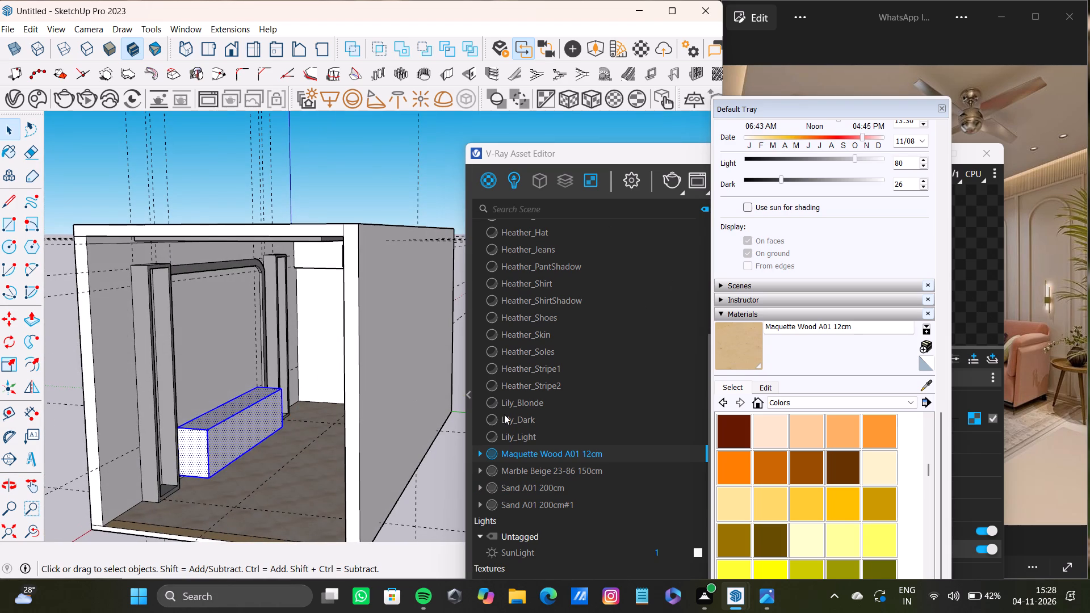
left_click(525, 485)
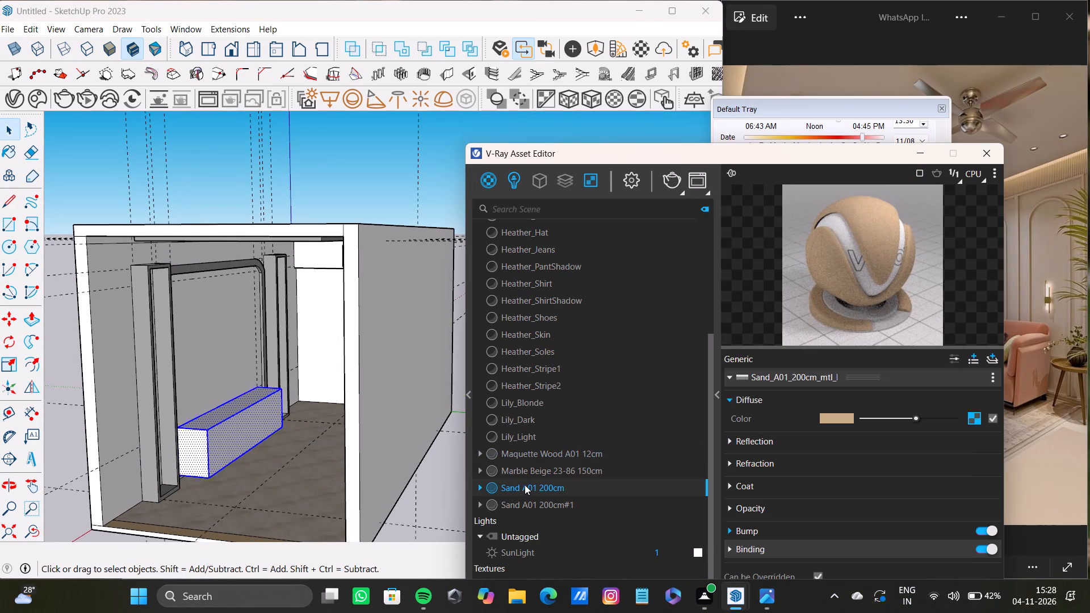
left_click(530, 456)
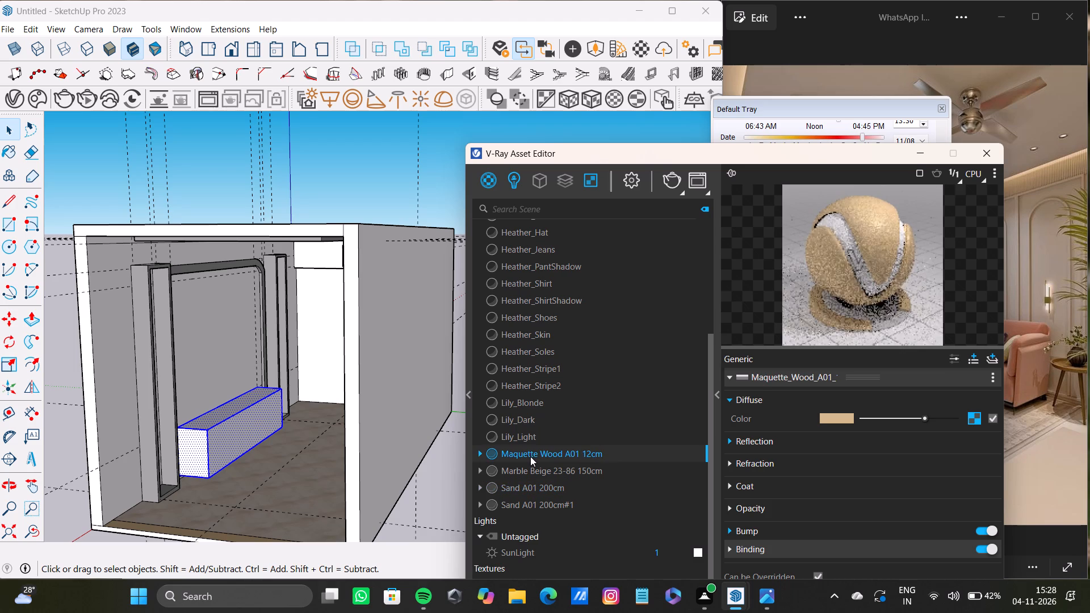
left_click(530, 489)
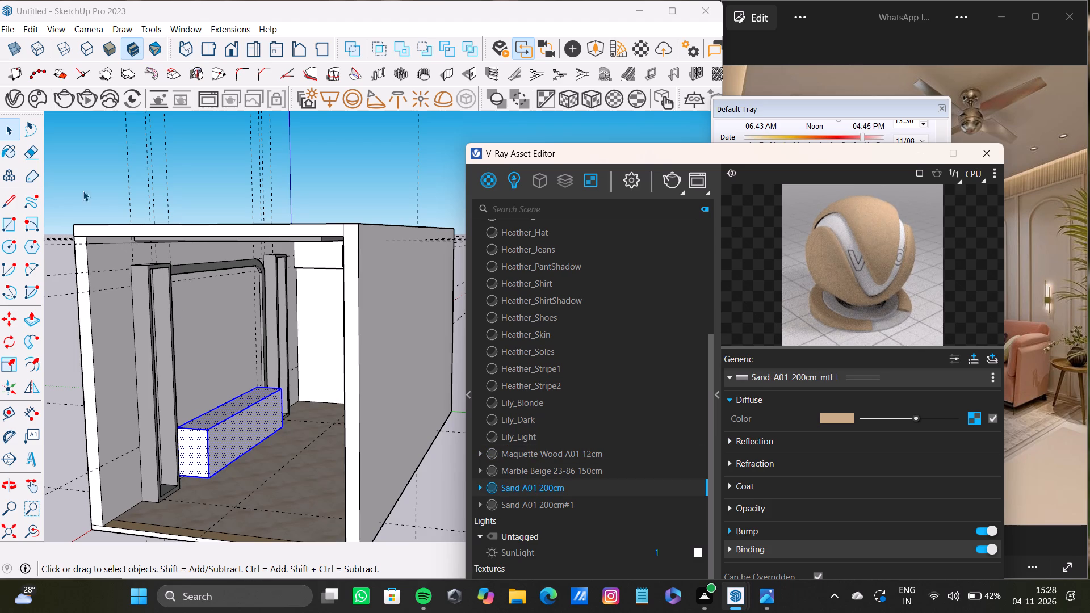
Import the Wood 13-02 100cm material from the downloaded materials in the Chaos Cosmos Browser.
left_click(29, 95)
scroll(199, 238, "up", 4)
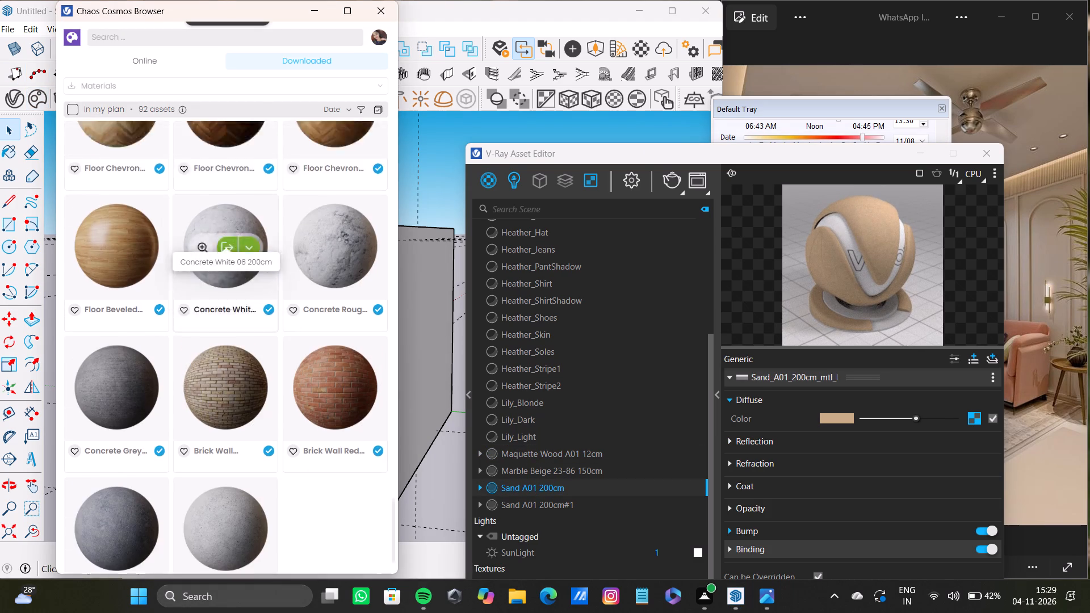
scroll(198, 241, "up", 3)
scroll(248, 346, "up", 9)
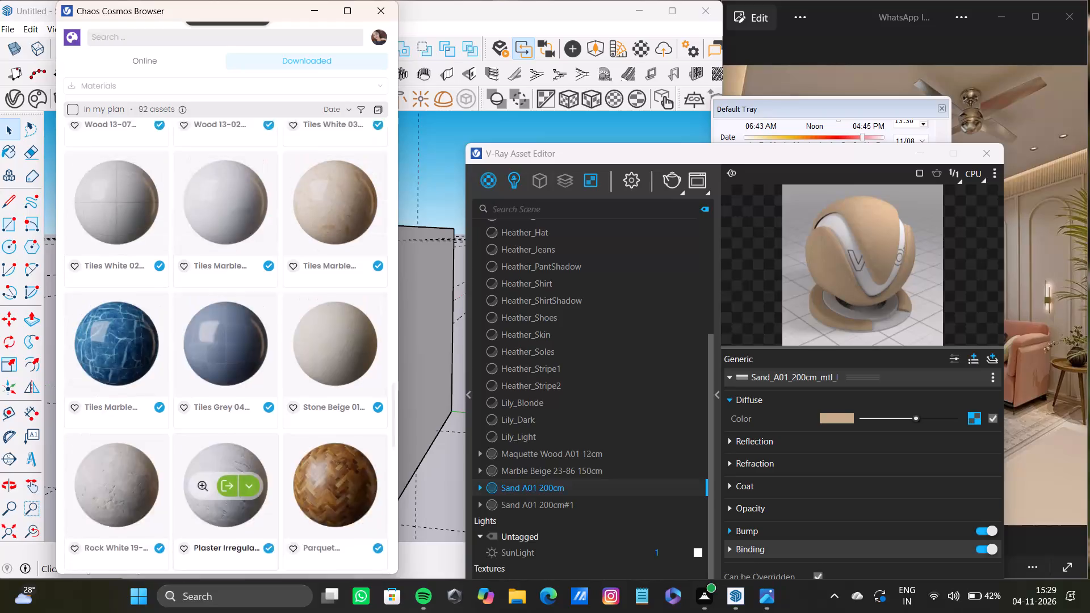
scroll(259, 362, "up", 3)
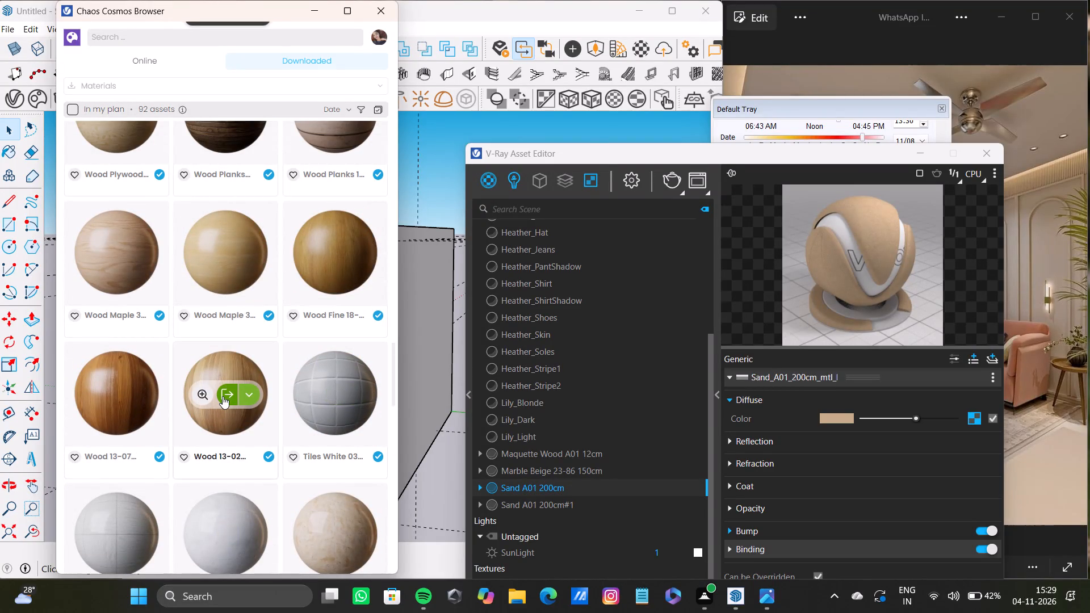
left_click(224, 394)
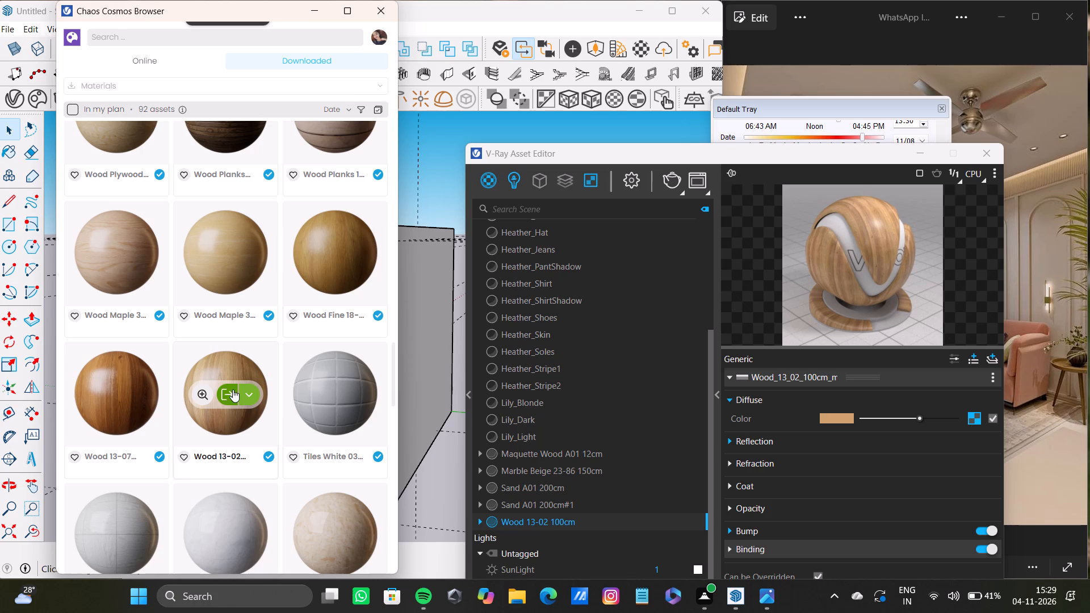
Apply Wood 13-02 100cm to the selected bench faces, close the Cosmos Browser and clear the selection.
right_click(556, 518)
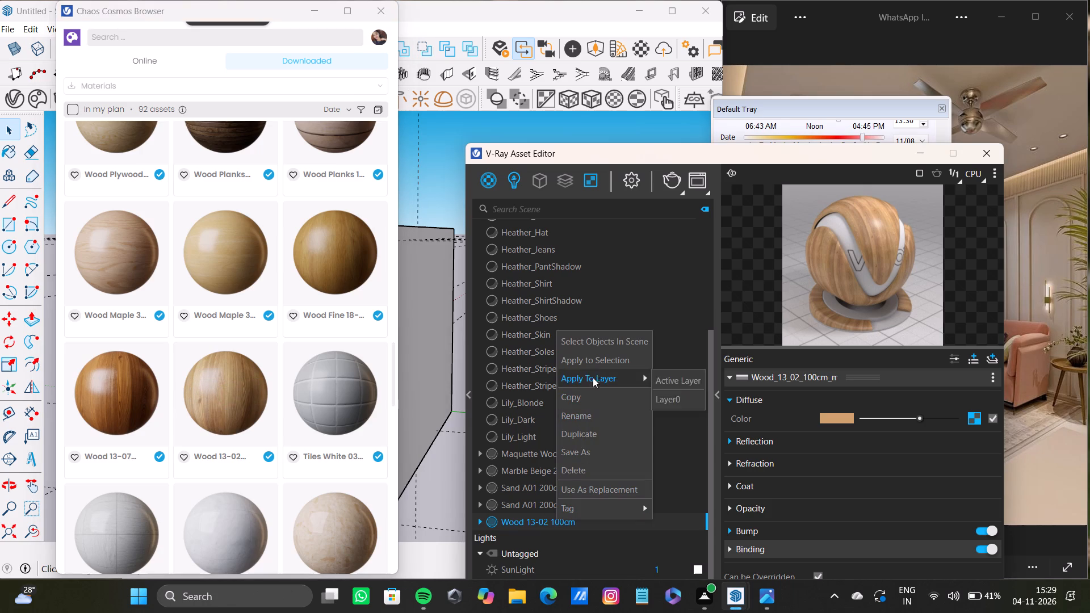
left_click(597, 359)
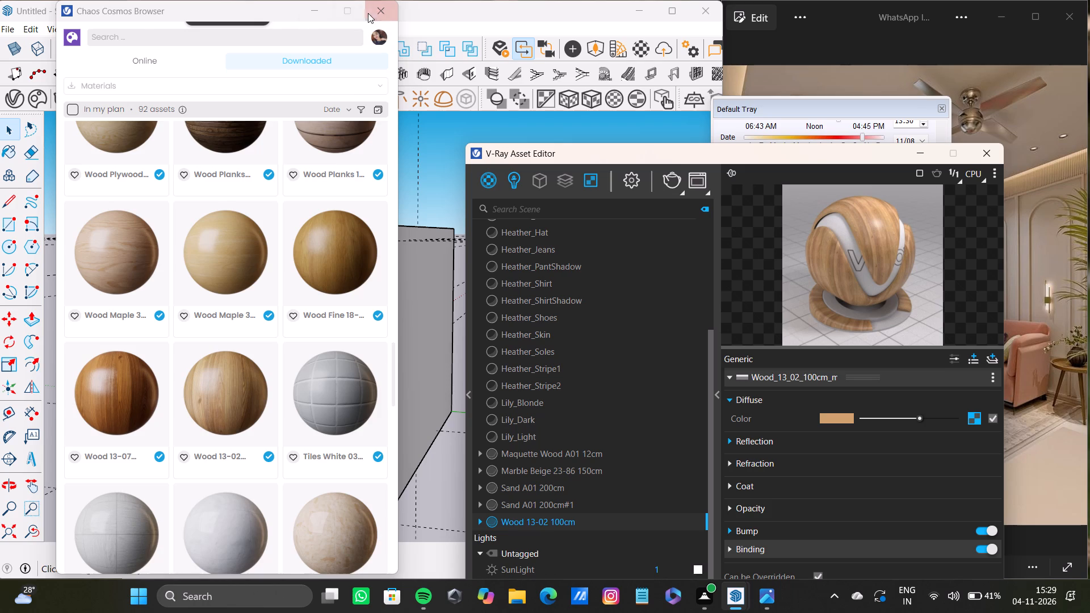
left_click(371, 13)
left_click(271, 167)
key("space")
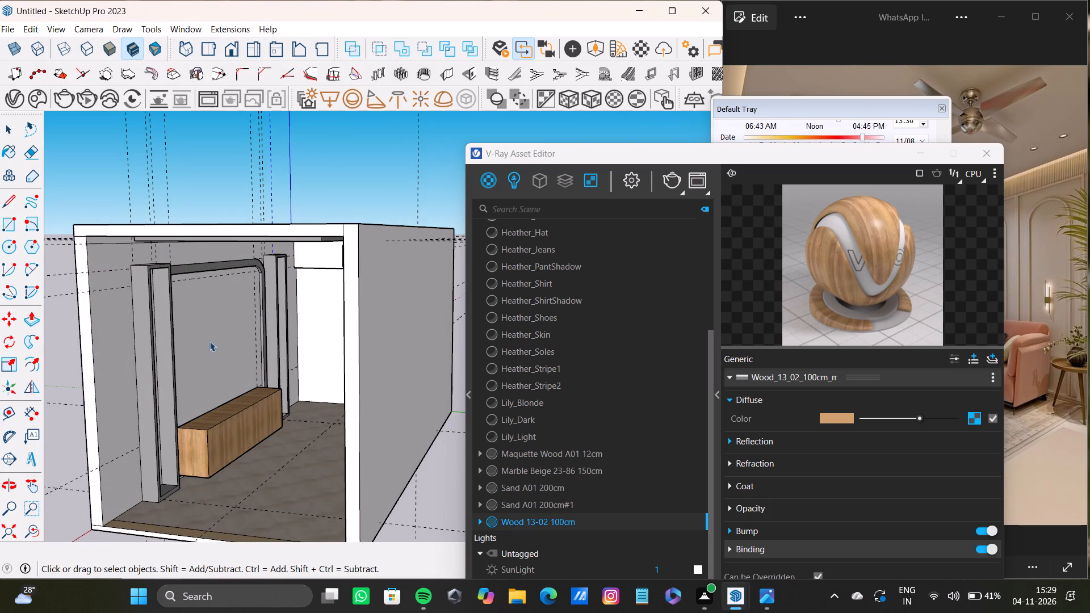
Apply Sand A01 200cm to the wall faces behind the bench, inside the rounded frame and around the pillar frames.
scroll(220, 353, "up", 3)
double_click(221, 354)
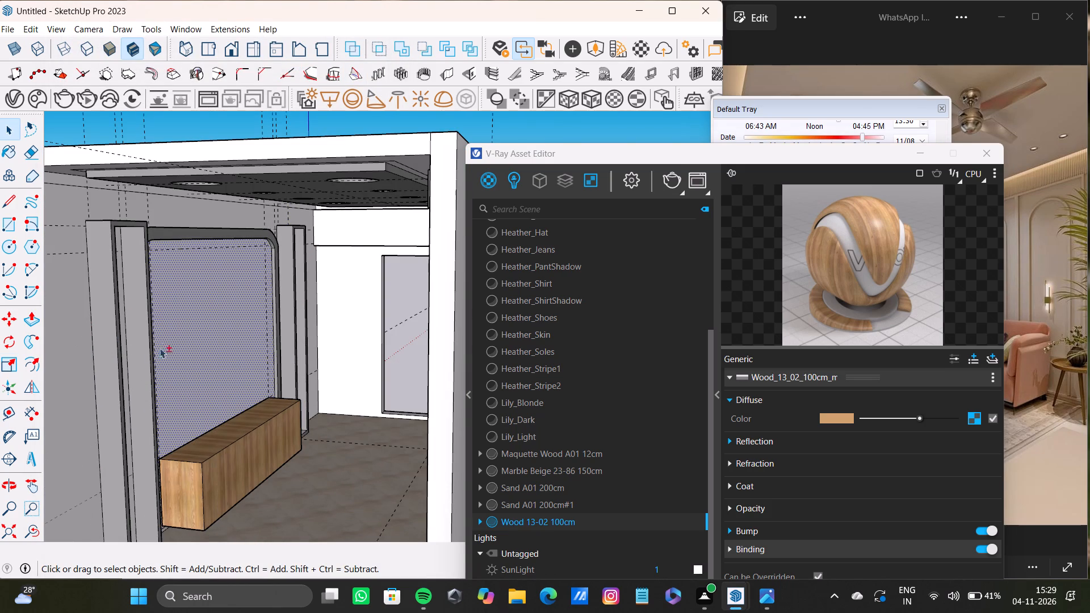
middle_click_drag(162, 327, 217, 308, "shift")
double_click(139, 345, "shift")
scroll(185, 353, "up", 1)
middle_click_drag(185, 353, 110, 350)
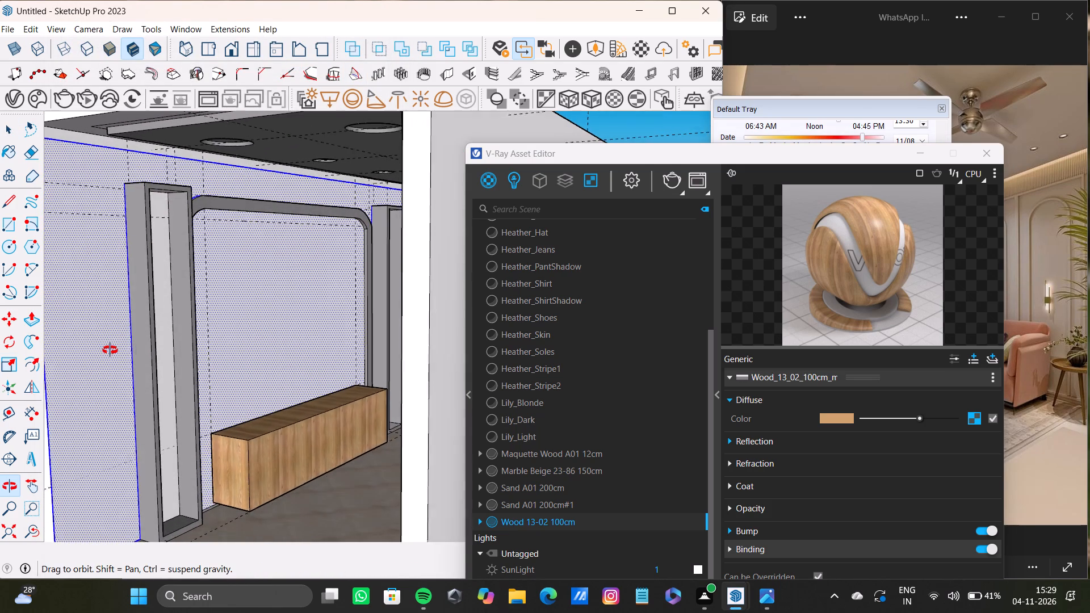
middle_click_drag(110, 350, 115, 350)
double_click(166, 368, "shift")
middle_click_drag(218, 371, 224, 394, "shift")
scroll(342, 343, "up", 3, "shift")
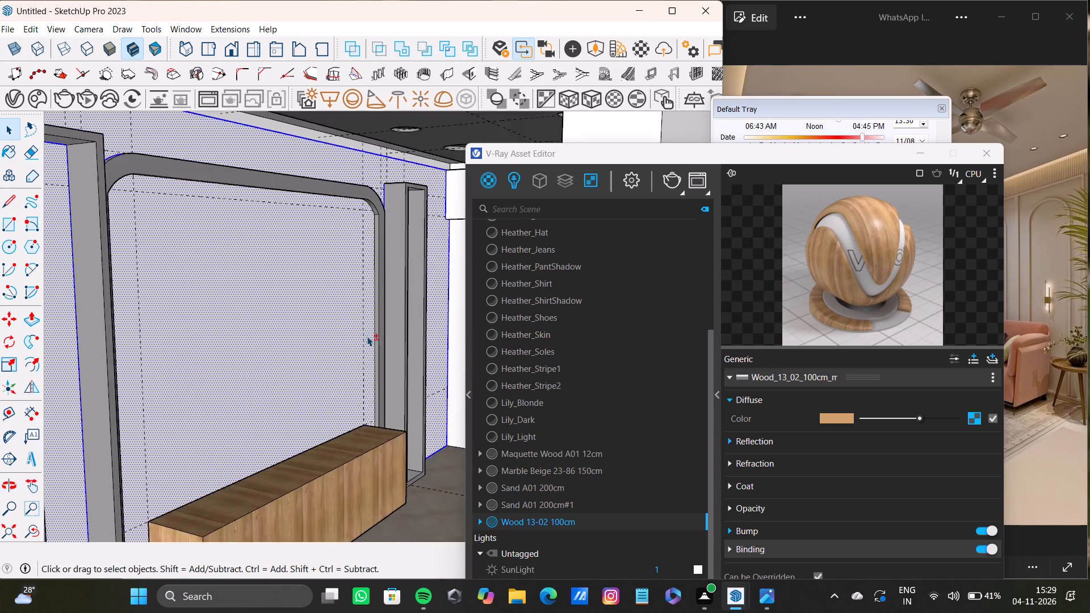
scroll(367, 336, "up", 7, "shift")
middle_click_drag(445, 326, 347, 350)
scroll(306, 350, "up", 2, "shift")
left_click(330, 345, "shift")
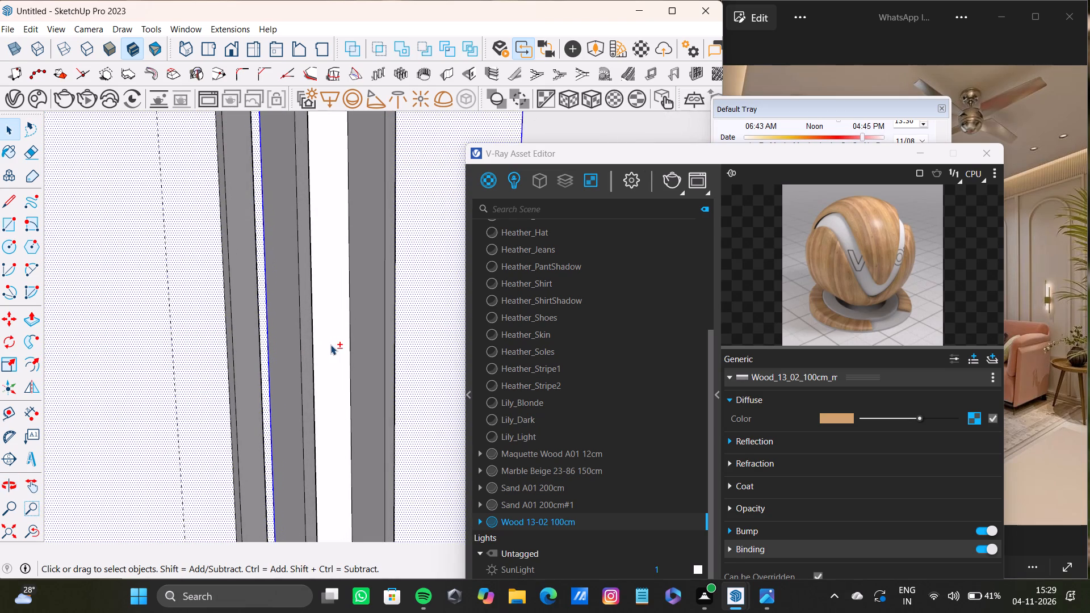
scroll(311, 353, "down", 8, "shift")
left_click(2, 529)
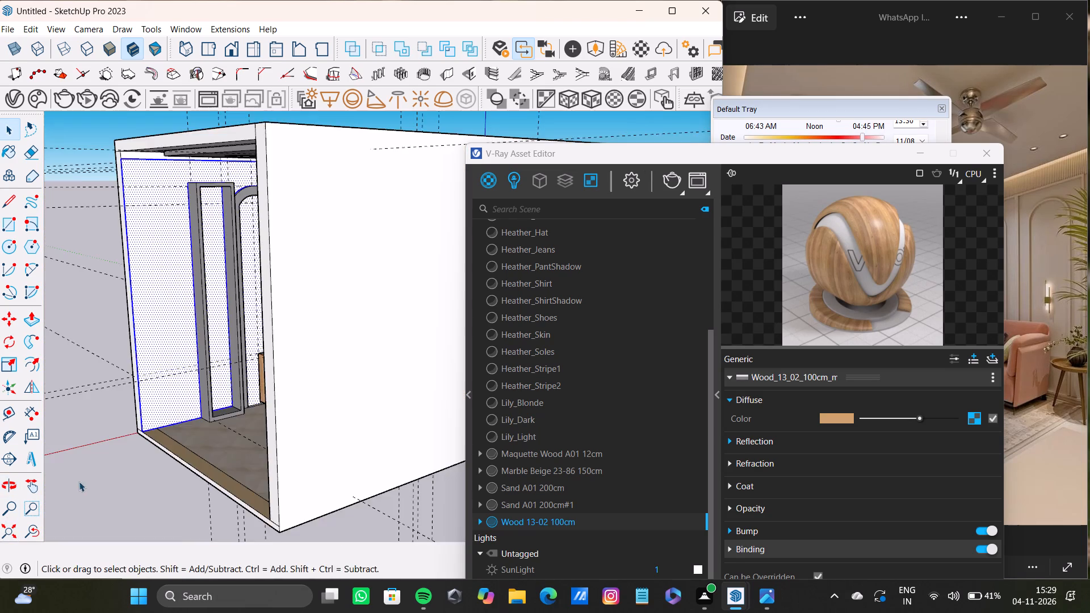
middle_click_drag(79, 481, 251, 438)
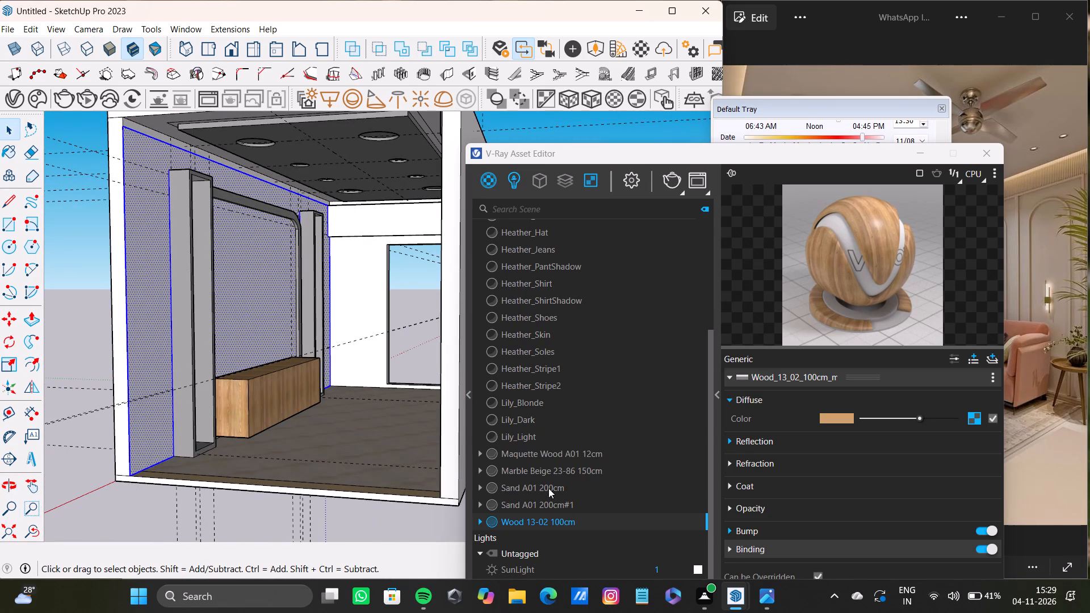
left_click(548, 488)
right_click(548, 488)
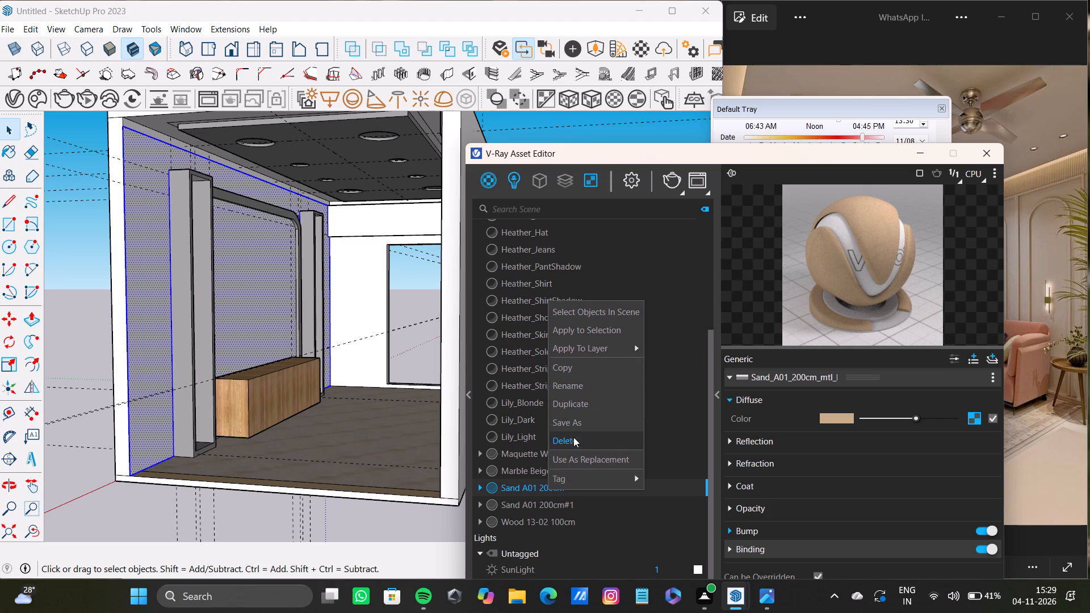
left_click(574, 334)
Apply Sand A01 200cm to the opposite wall surface around the arched panels and behind the slats.
middle_click_drag(205, 421, 314, 483)
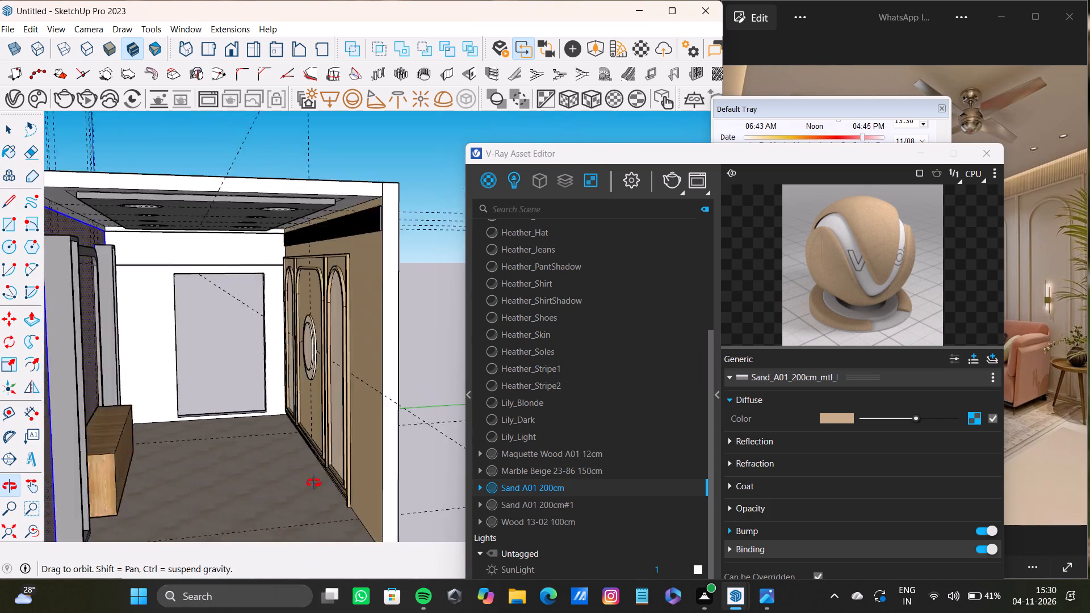
middle_click_drag(314, 483, 249, 464)
key("space")
left_click(332, 438)
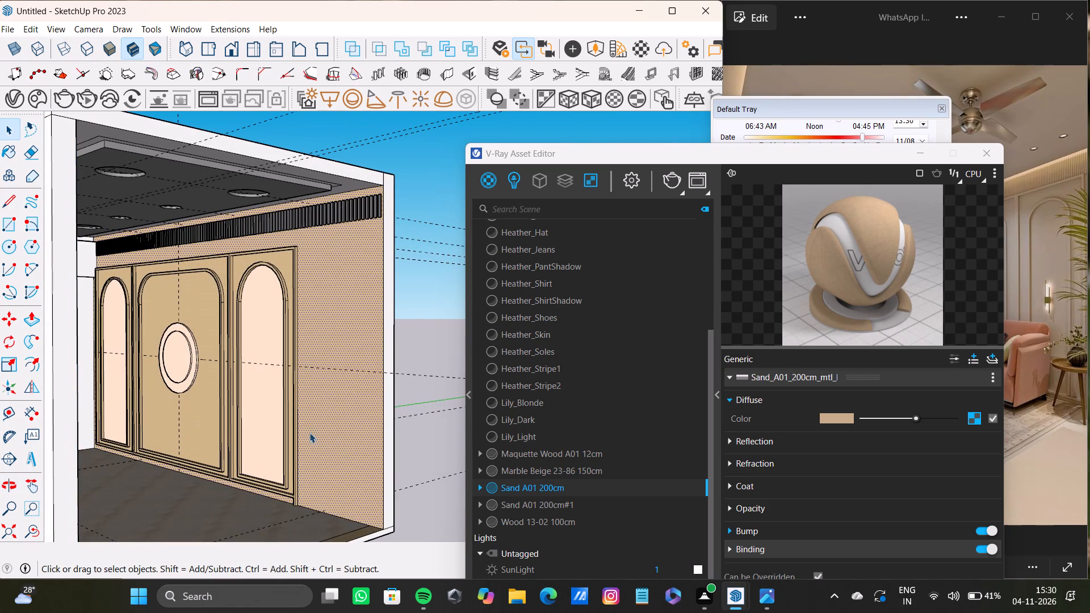
right_click(557, 486, "shift")
left_click(577, 322, "shift")
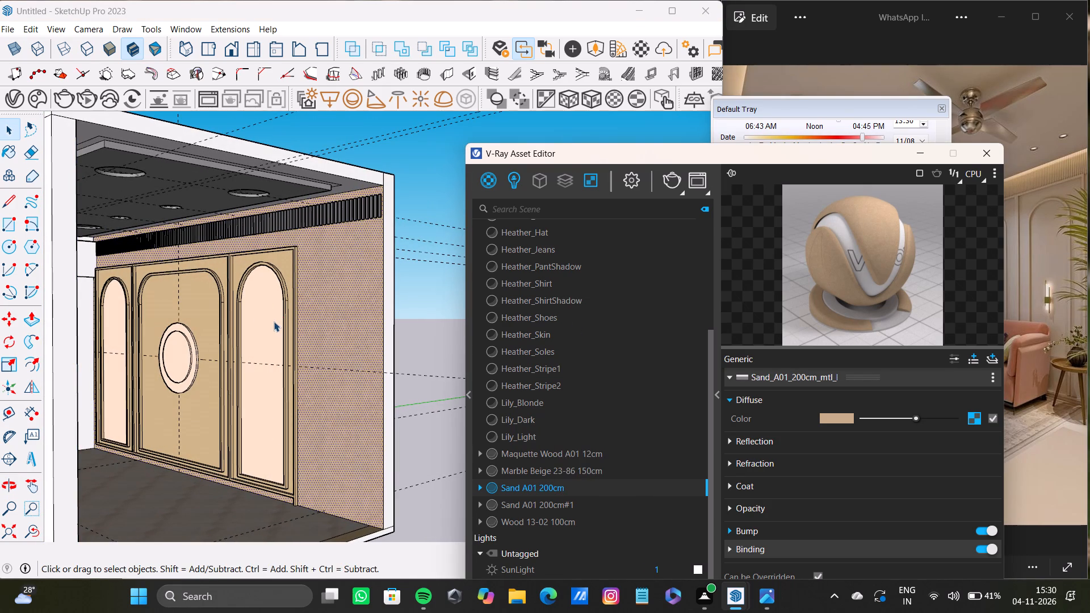
Apply Sand A01 200cm to the flat faces of the three arched wall panels and clear the selection.
scroll(274, 321, "up", 3)
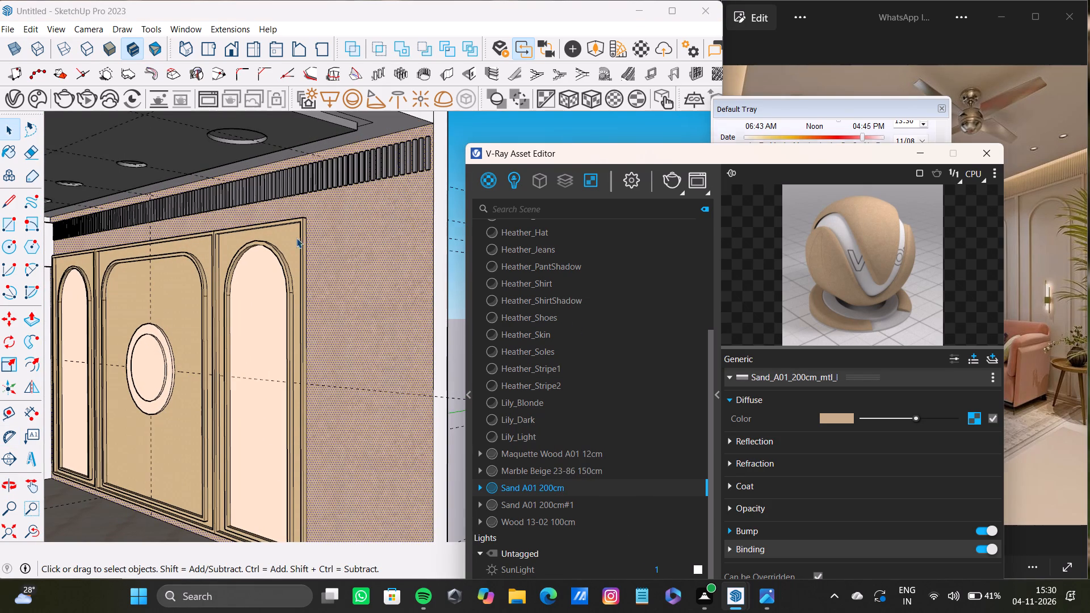
left_click(296, 238)
middle_click_drag(261, 288, 359, 286, "shift")
double_click(283, 245, "shift")
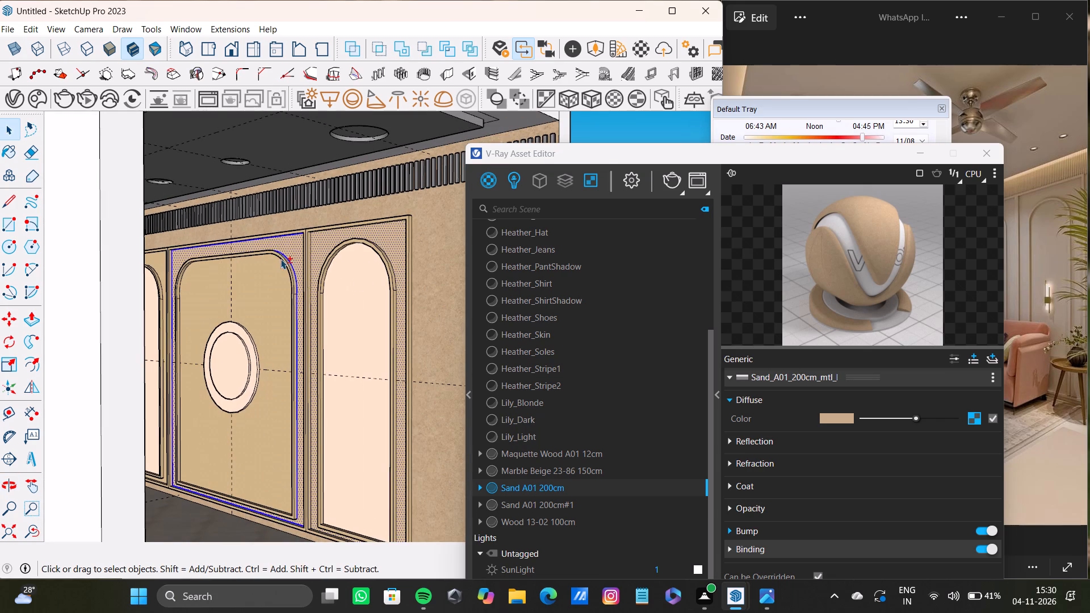
middle_click_drag(280, 259, 261, 297, "shift")
scroll(197, 293, "up", 3, "shift")
left_click(175, 287, "shift")
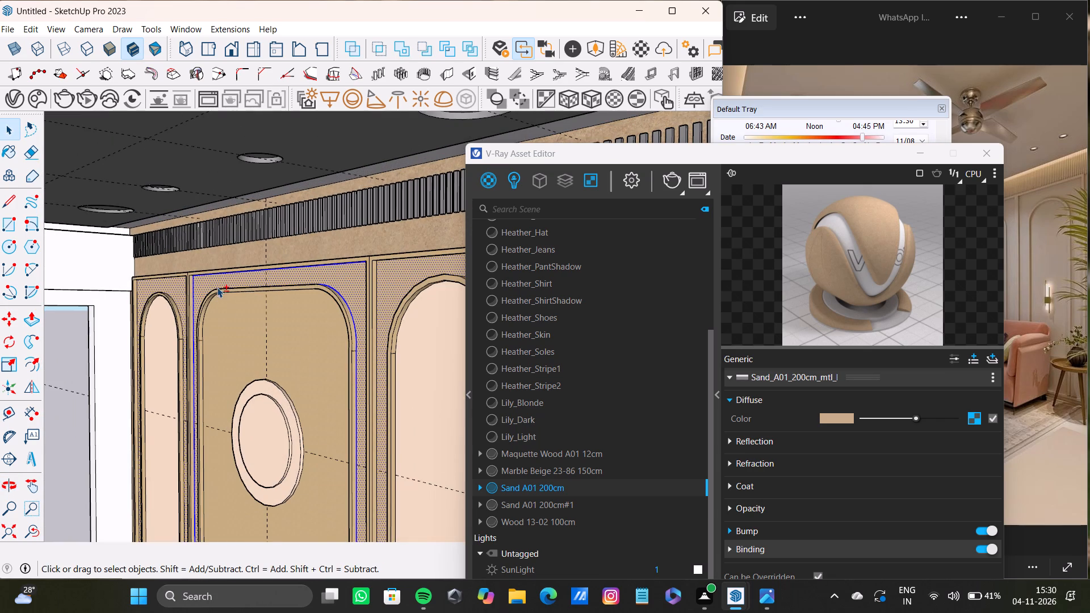
left_click(254, 306, "shift")
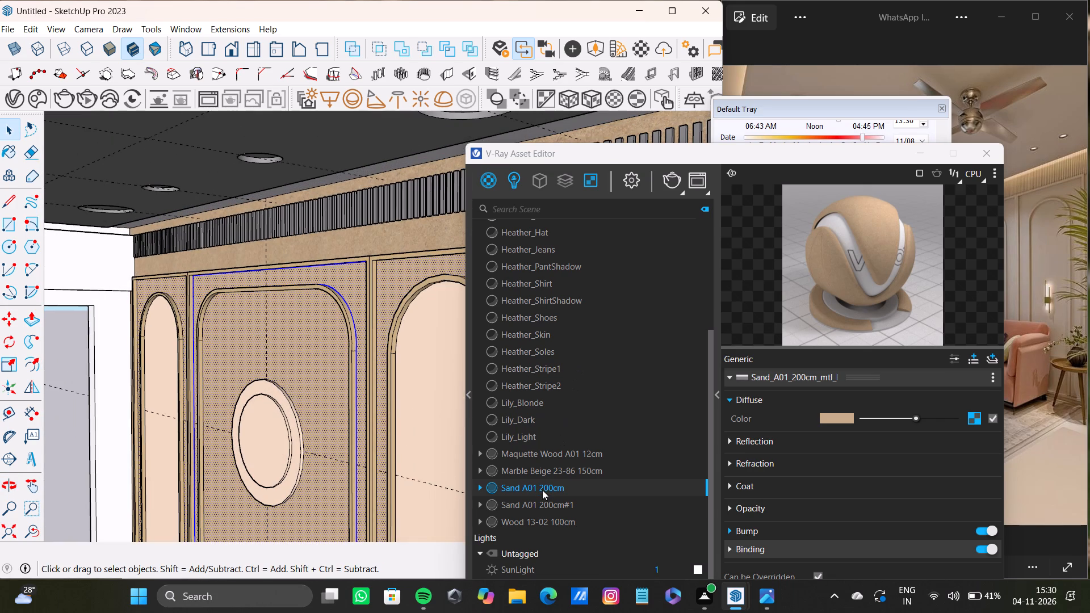
right_click(542, 489, "shift")
left_click(580, 333, "shift")
scroll(321, 324, "down", 4, "shift")
middle_click_drag(318, 372, 300, 342)
scroll(301, 344, "down", 8)
key("space")
left_click(320, 225)
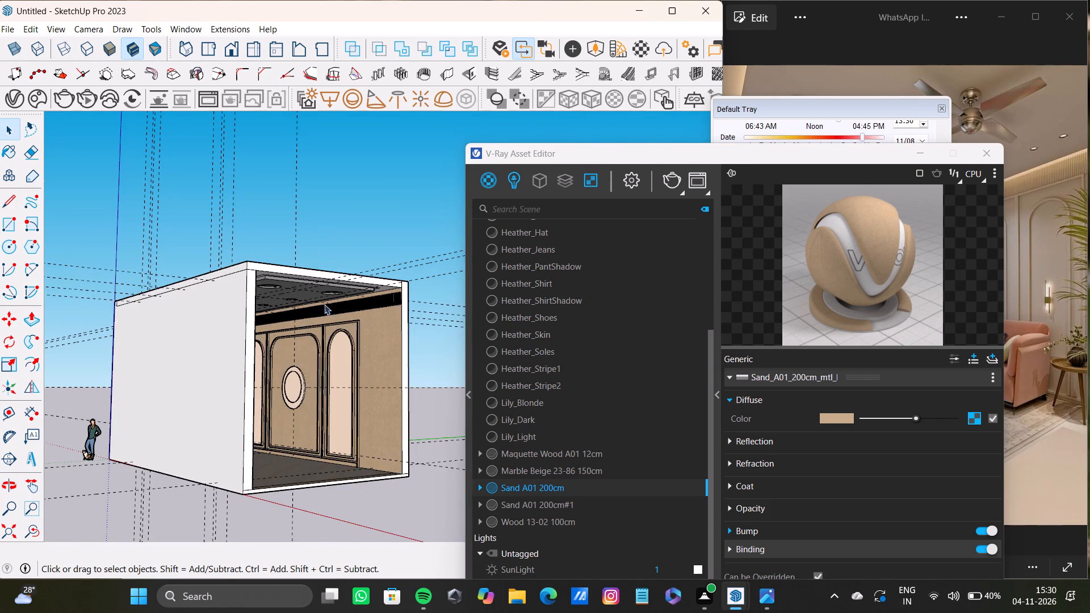
Apply Sand A01 200cm to the ceiling's outer border face surrounding the recessed panel.
scroll(327, 388, "up", 3)
middle_click_drag(328, 387, 240, 363)
left_click(397, 177)
scroll(332, 268, "up", 5)
middle_click_drag(332, 268, 353, 355, "shift")
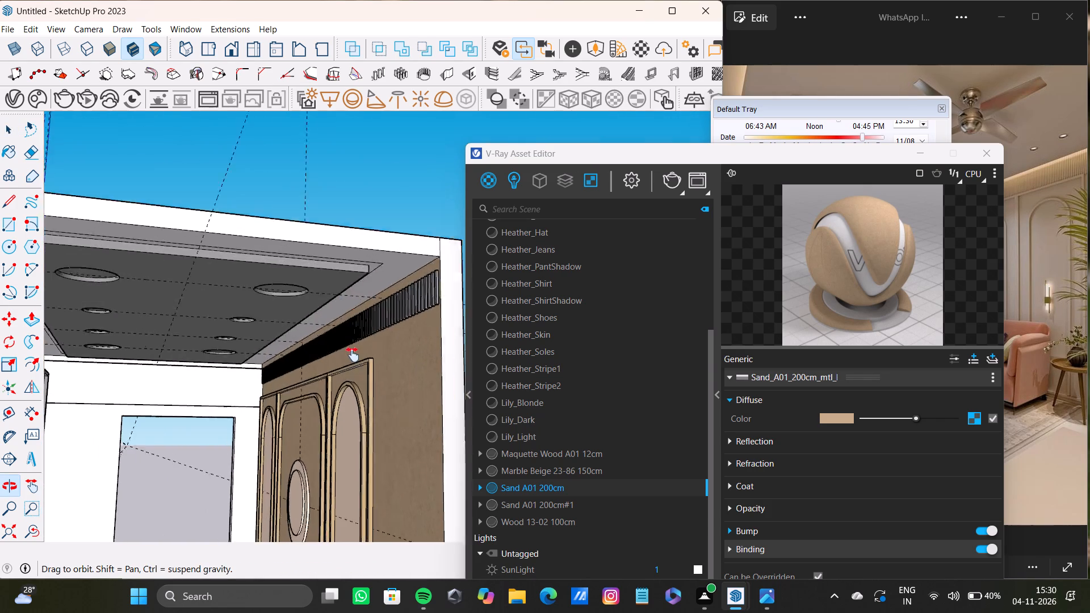
middle_click_drag(353, 355, 349, 288, "shift")
left_click(366, 246)
left_click(389, 237)
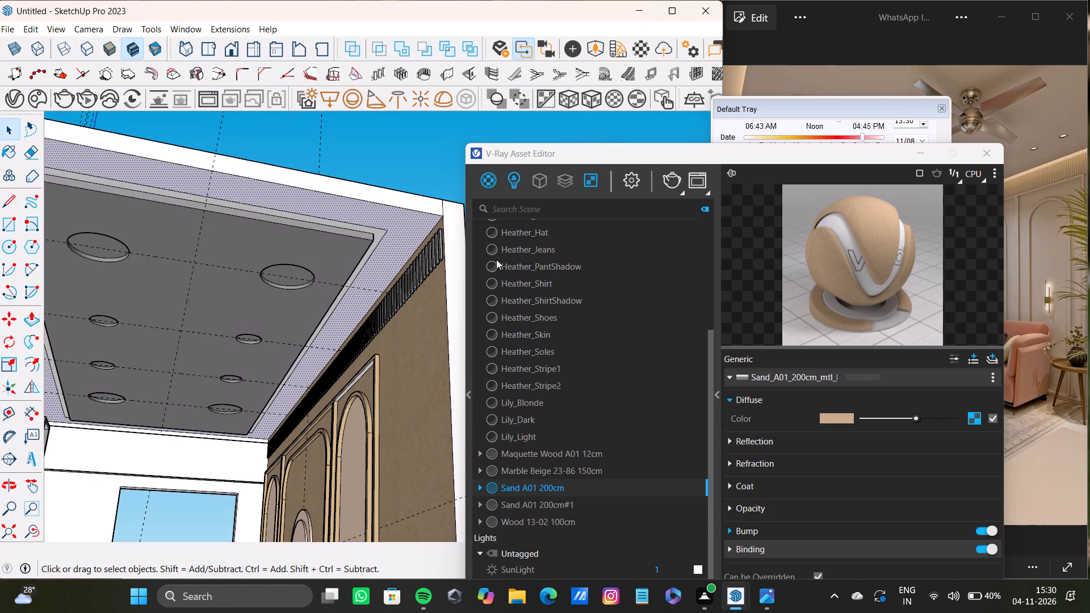
right_click(543, 488, "shift")
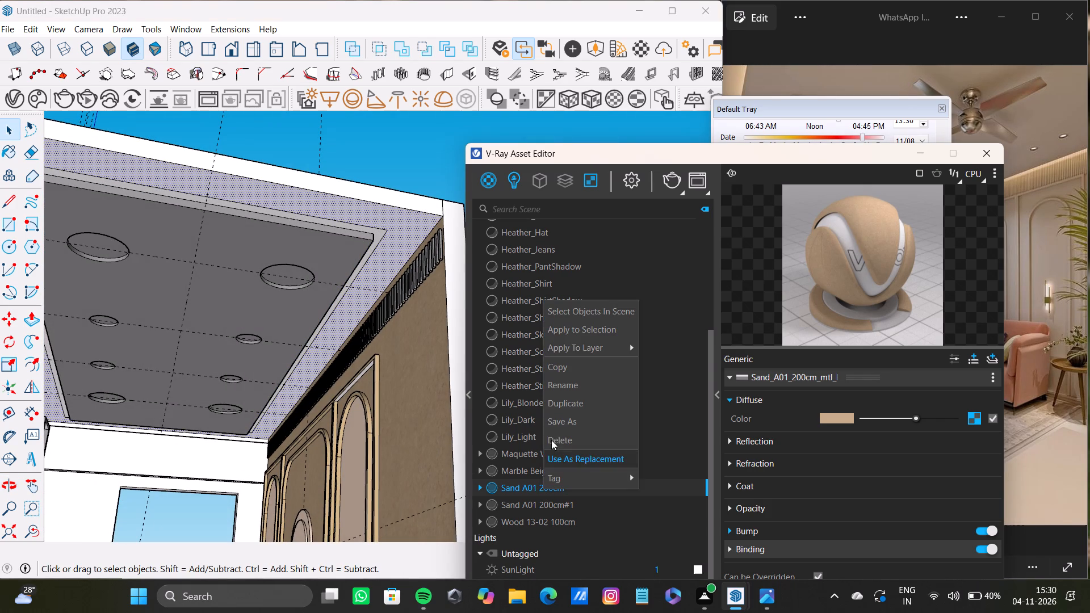
left_click(555, 333, "shift")
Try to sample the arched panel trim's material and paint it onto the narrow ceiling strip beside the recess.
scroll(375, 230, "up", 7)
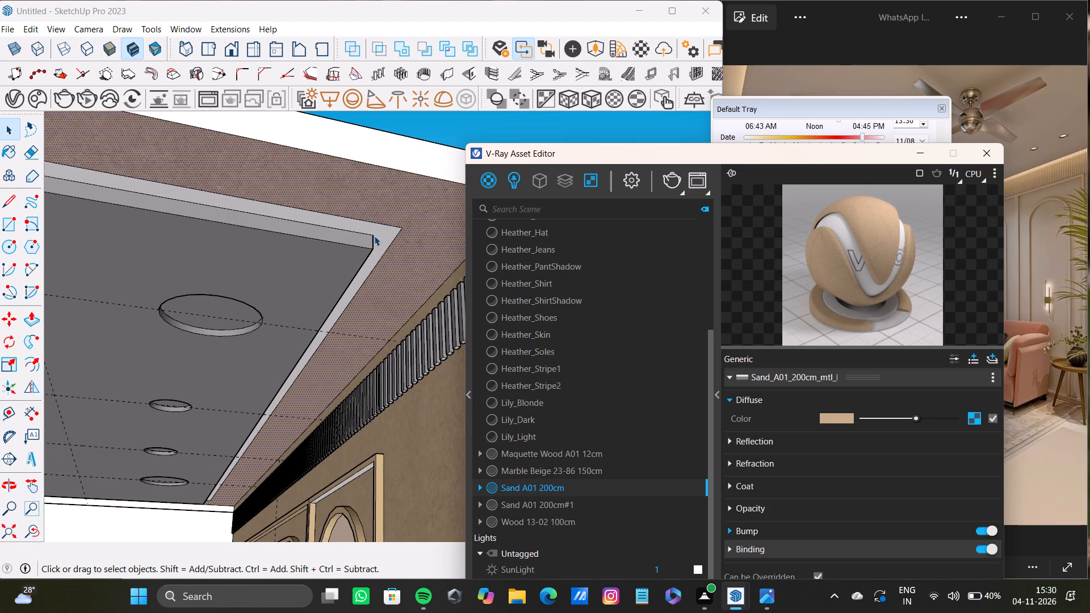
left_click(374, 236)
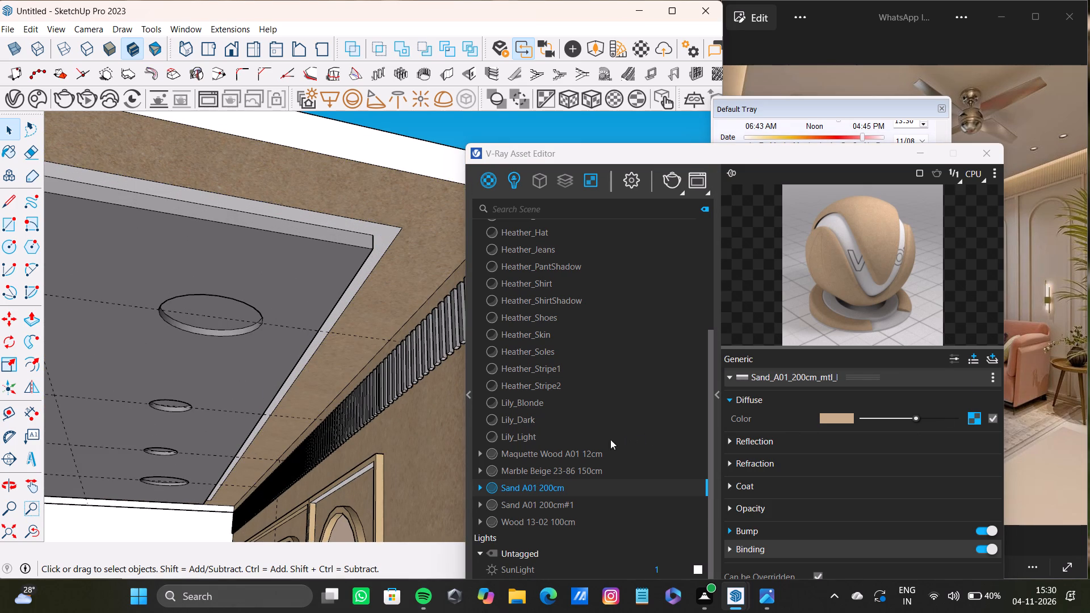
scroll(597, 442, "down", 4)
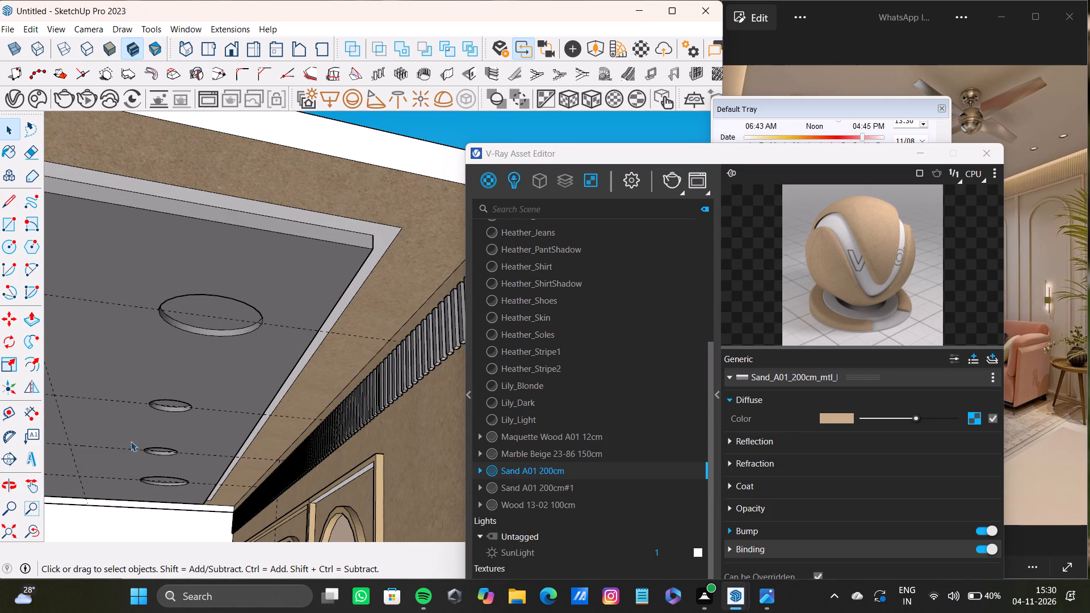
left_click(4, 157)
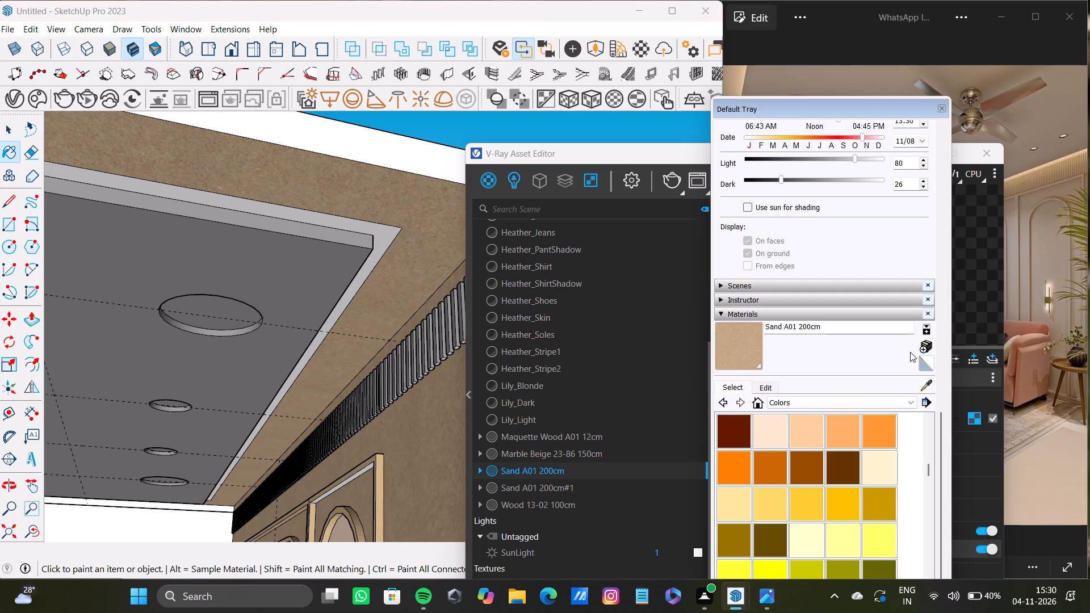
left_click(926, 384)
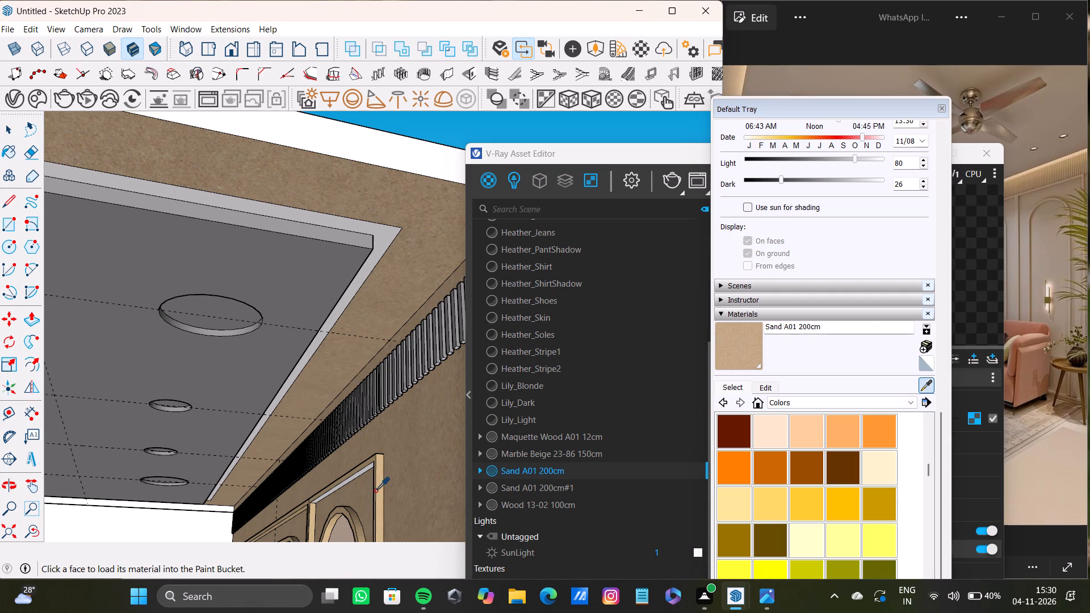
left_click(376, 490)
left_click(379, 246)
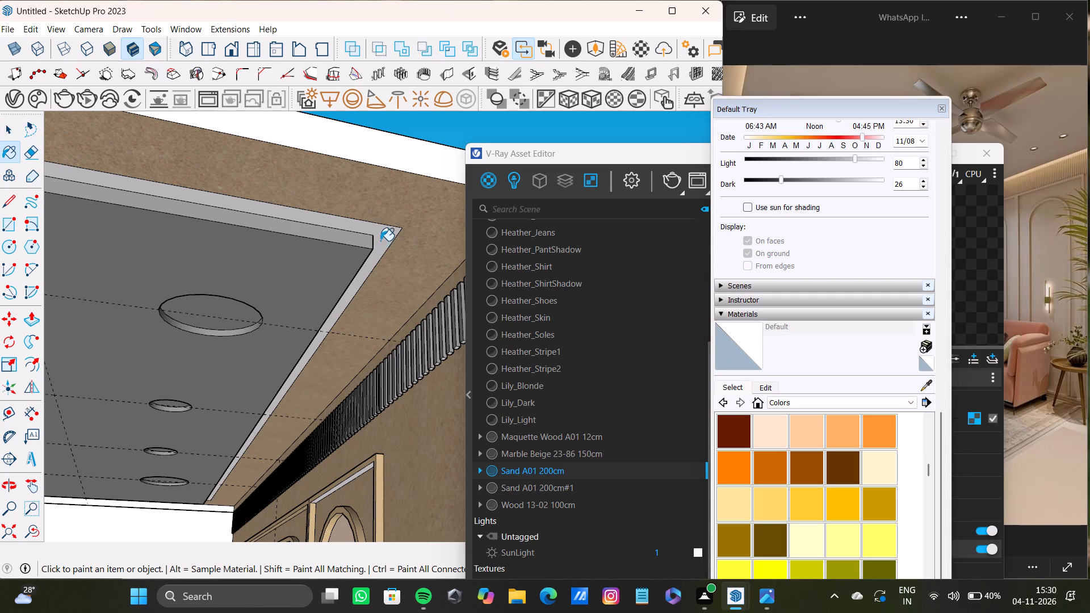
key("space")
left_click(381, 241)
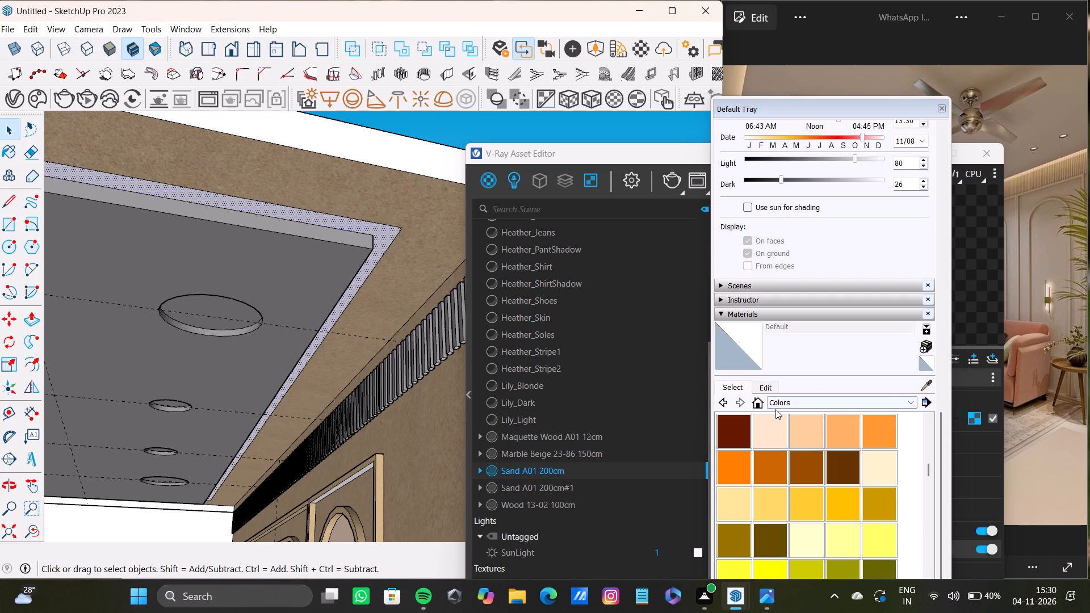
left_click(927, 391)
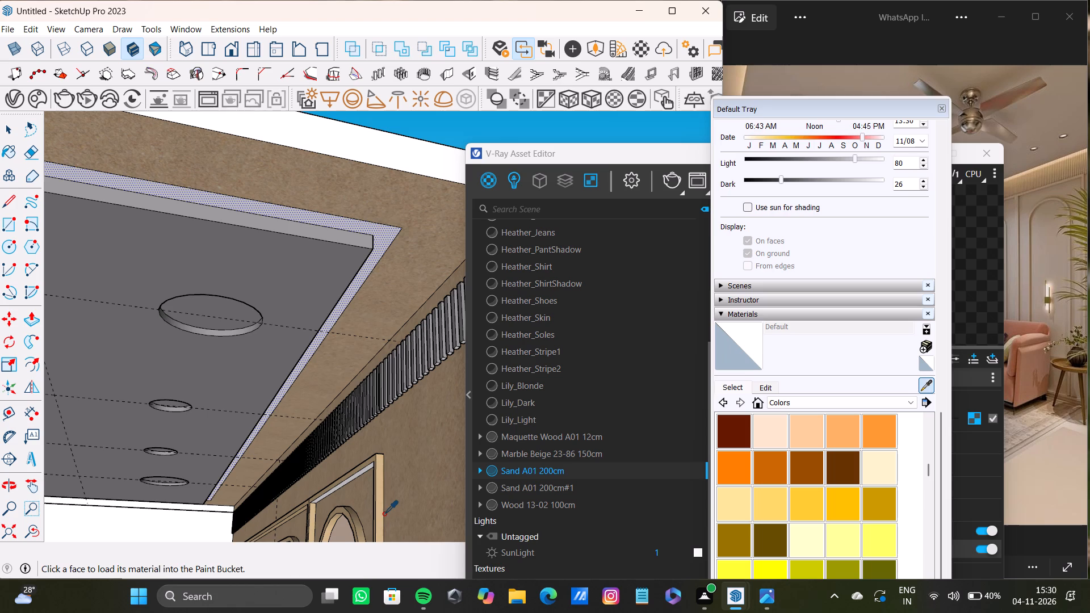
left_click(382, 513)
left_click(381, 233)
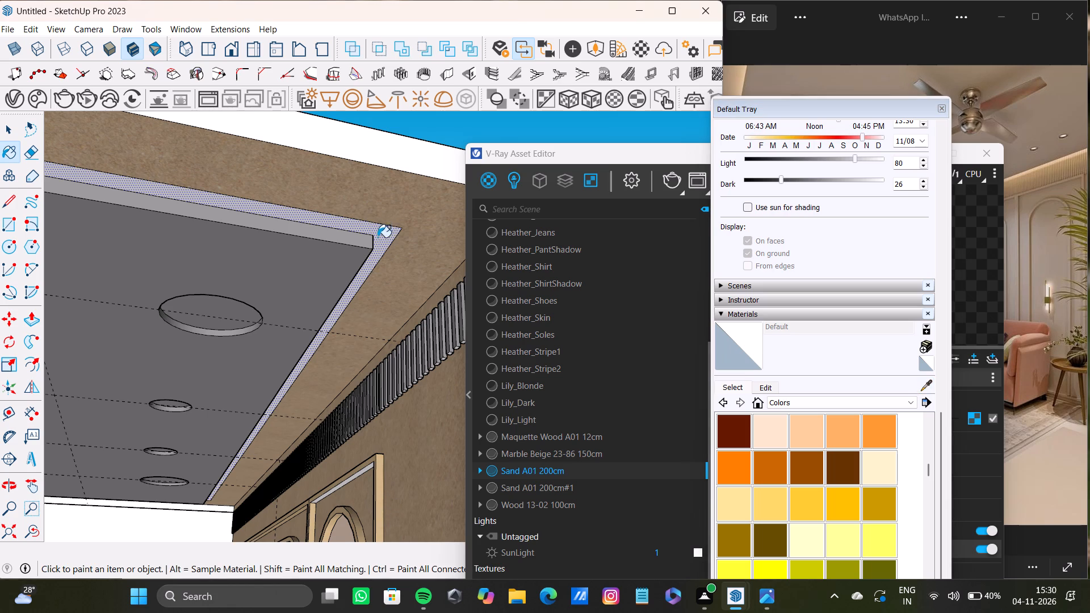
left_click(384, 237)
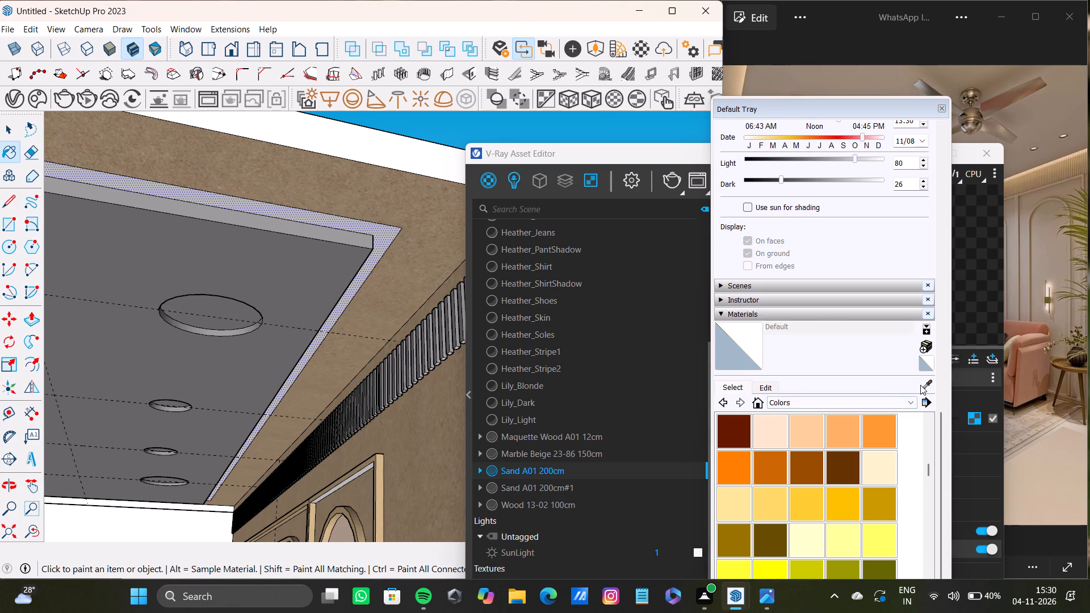
Sample Maquette Wood A01 12cm from the arched panel trim and paint the narrow ceiling strip beside the recess.
left_click(921, 385)
left_click(380, 506)
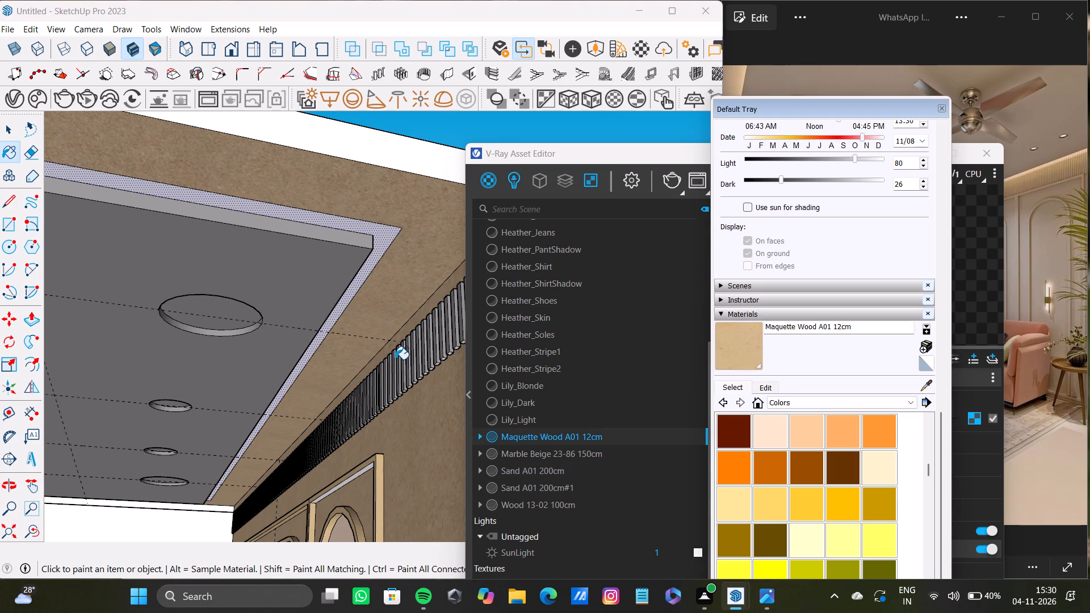
left_click(383, 237)
Paint the unpainted strip under the top trim of the arched panel nearest the opening with Maquette Wood A01 12cm.
scroll(371, 375, "down", 7)
middle_click_drag(354, 410, 370, 410)
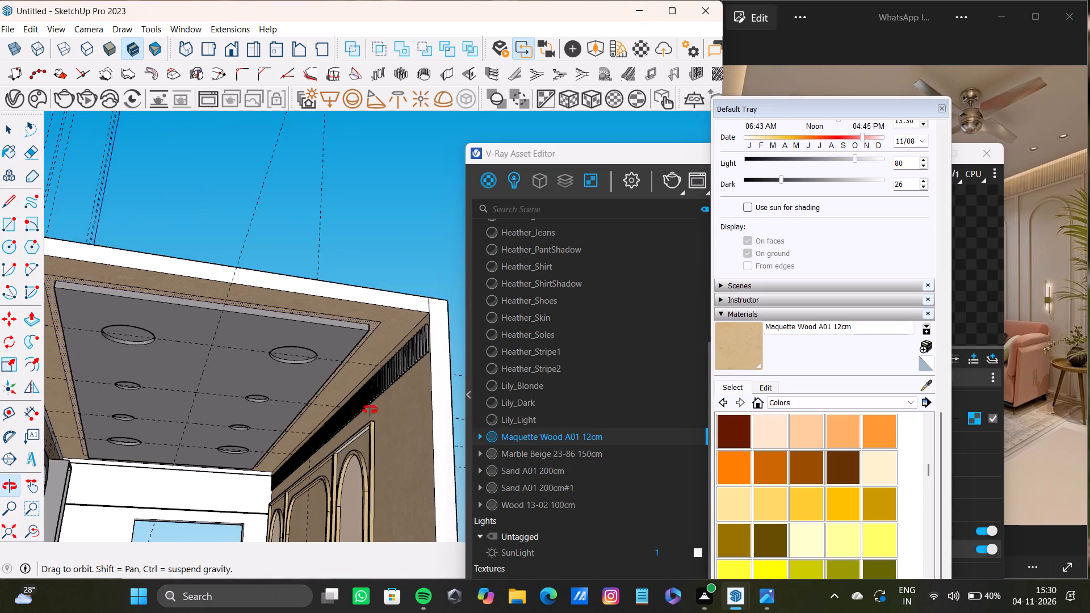
middle_click_drag(370, 410, 401, 416)
key("space")
scroll(403, 438, "up", 7)
middle_click_drag(350, 452, 351, 406)
scroll(355, 406, "up", 6)
left_click(384, 377)
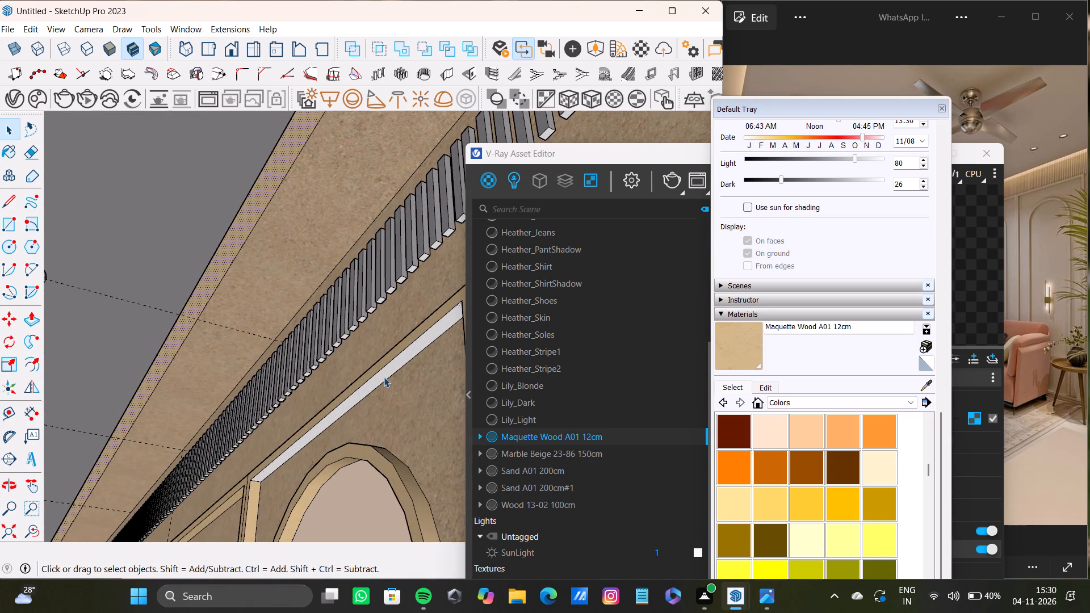
left_click_drag(730, 358, 722, 355)
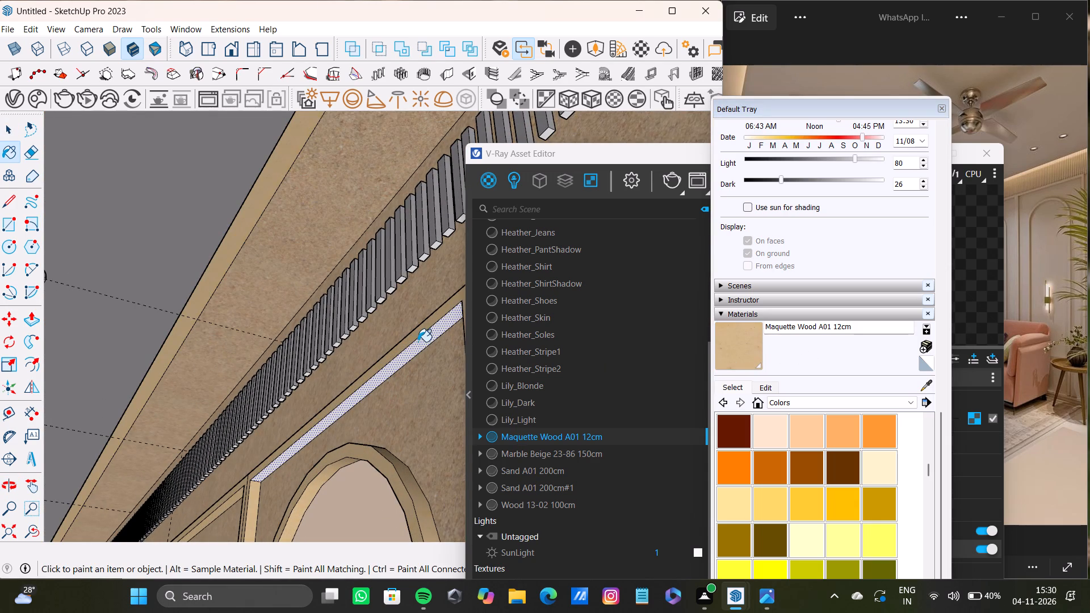
left_click(418, 342)
scroll(355, 395, "down", 4)
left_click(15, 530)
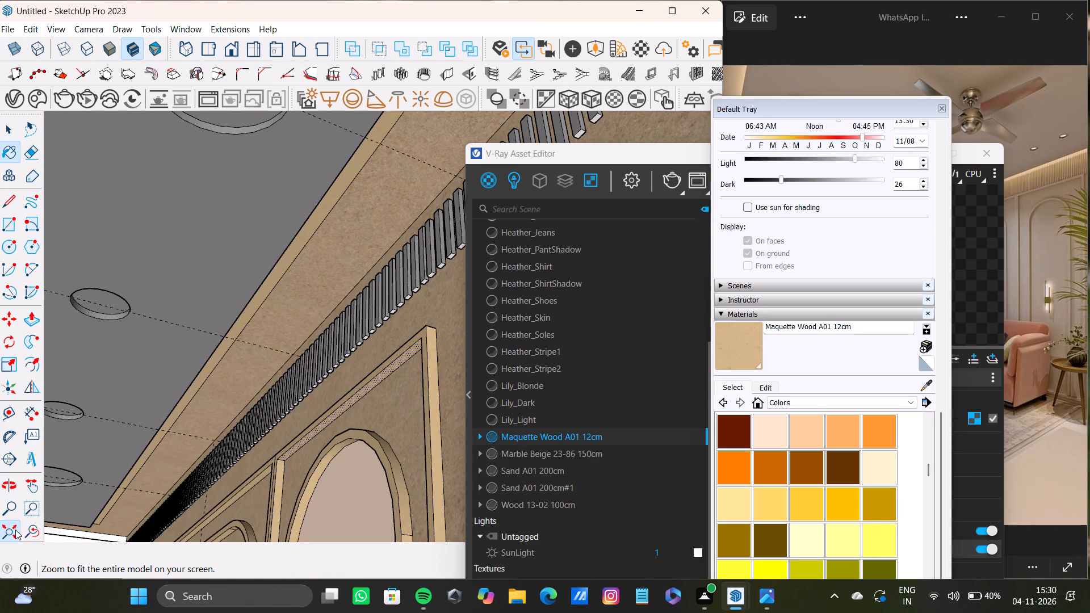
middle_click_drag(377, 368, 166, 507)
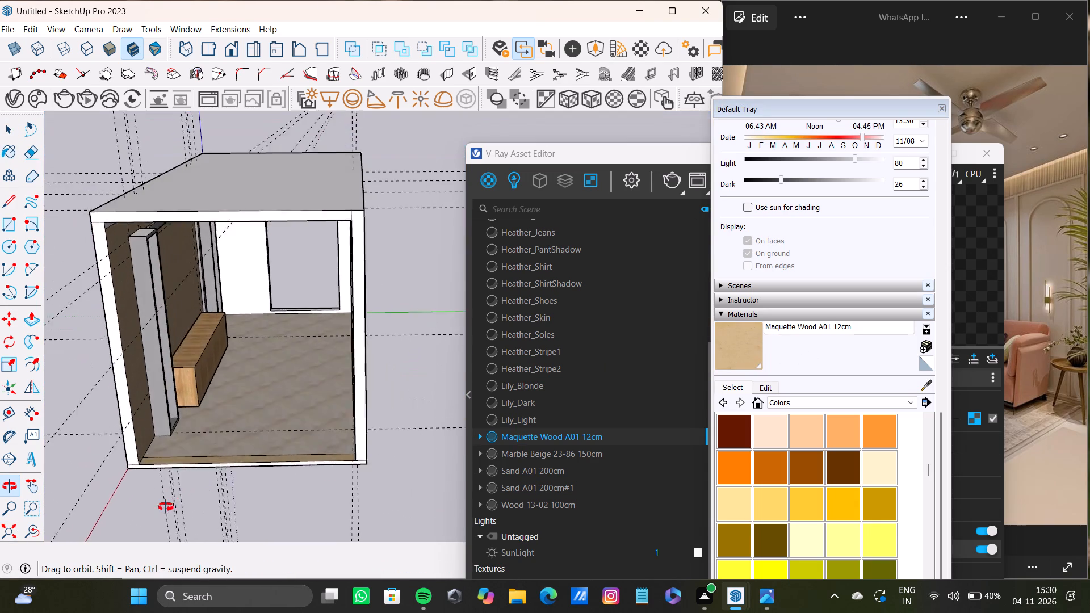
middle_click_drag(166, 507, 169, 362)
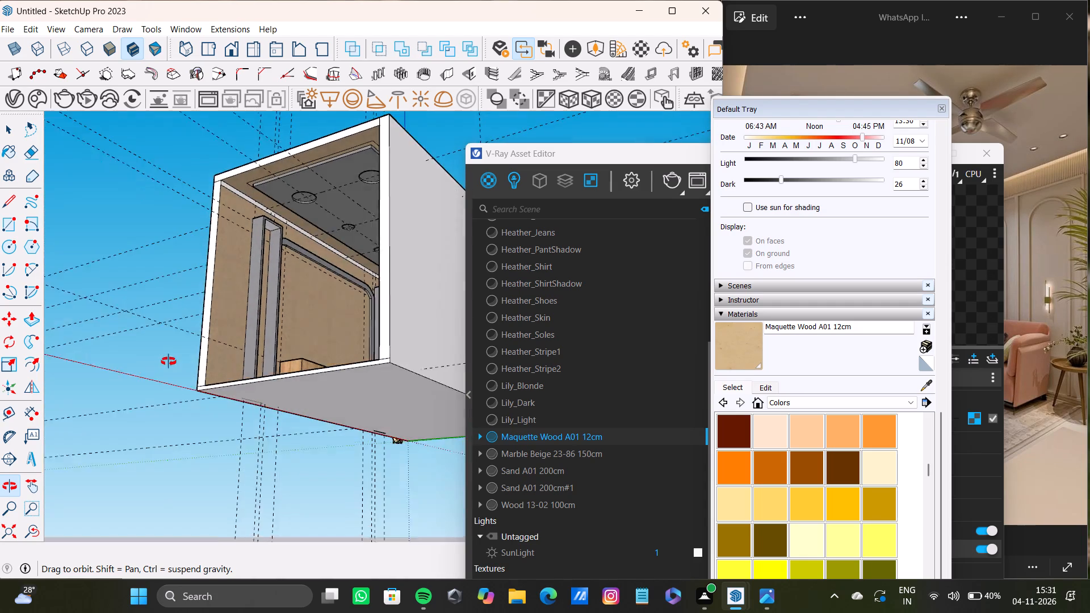
Sample Sand A01 200cm from the bench-side wall and paint the unpainted strip along its top below the ceiling.
middle_click_drag(169, 362, 223, 542)
scroll(280, 382, "up", 10)
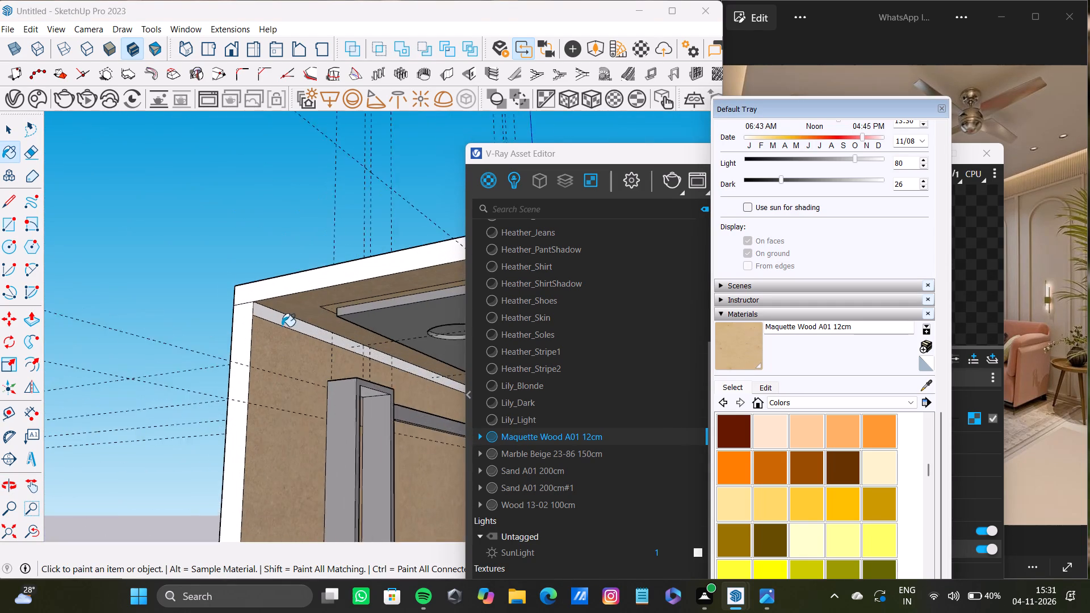
scroll(282, 326, "up", 1)
left_click(928, 384)
left_click(287, 385)
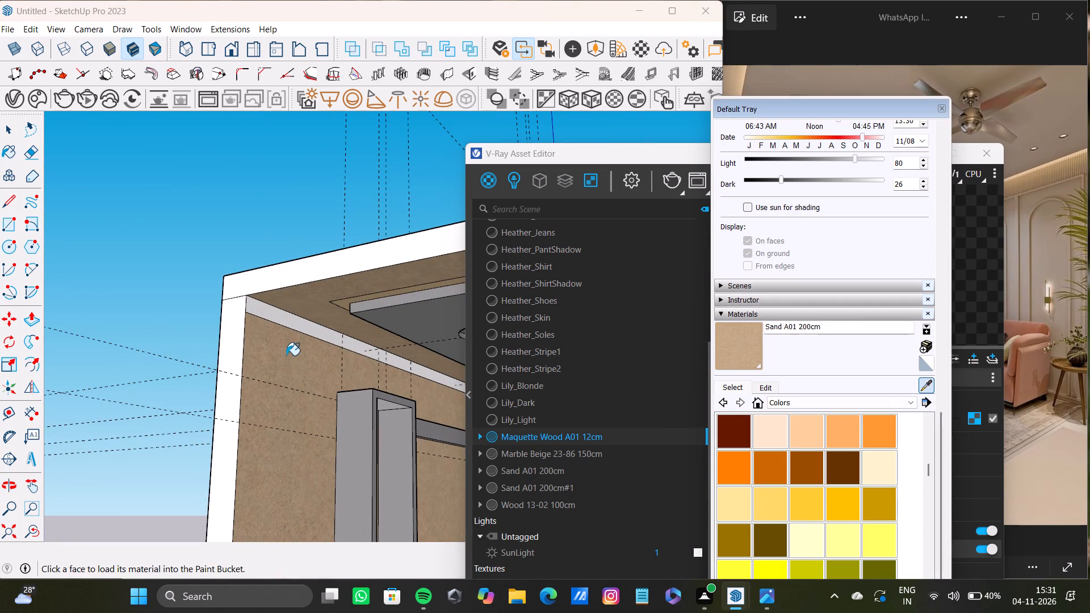
left_click(290, 325)
Delete the edge dividing the top strip from the rest of the bench-side wall.
key("space")
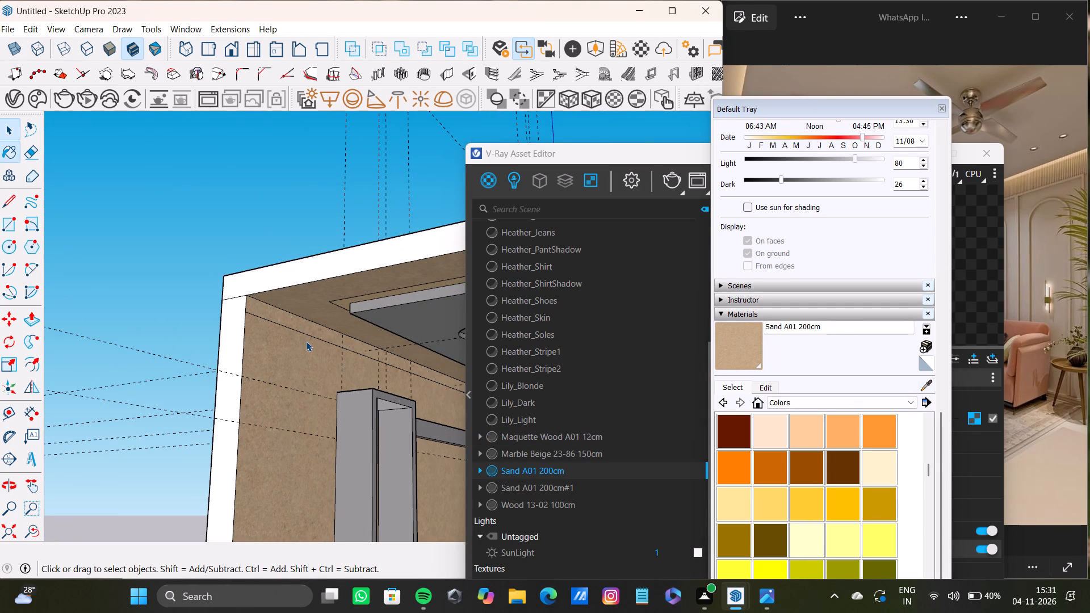
left_click(308, 337)
key("Delete")
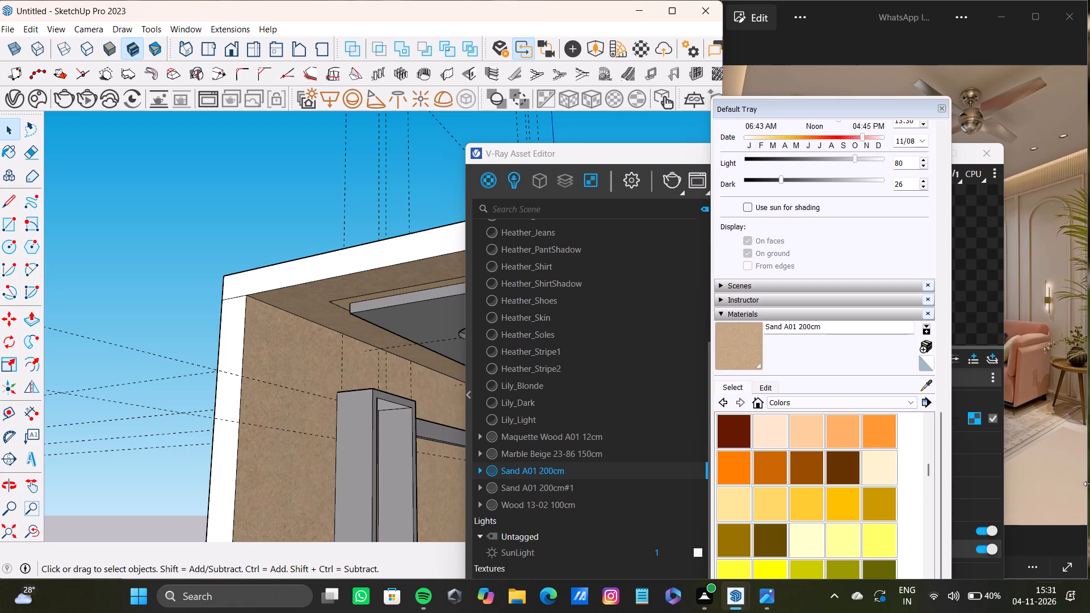
Close the V-Ray Asset Editor and the Default Tray to clear the modelling view.
left_click_drag(604, 156, 419, 156)
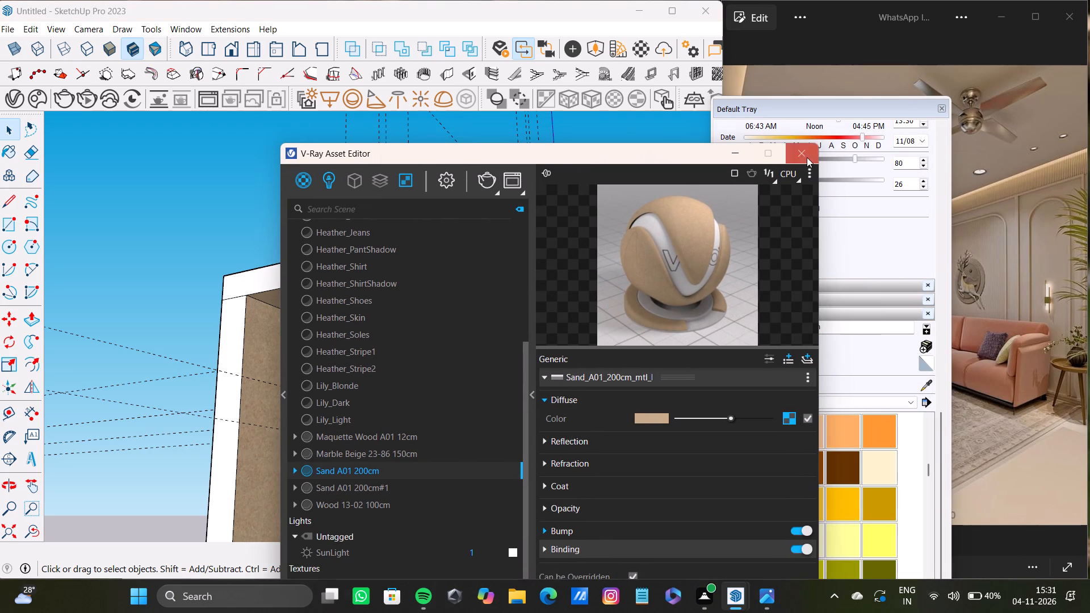
left_click(806, 157)
left_click(939, 107)
Paint the window-opening wall, including its upper band and thin top strip, with Sand A01 200cm sampled from the adjoining wall.
scroll(347, 405, "down", 1)
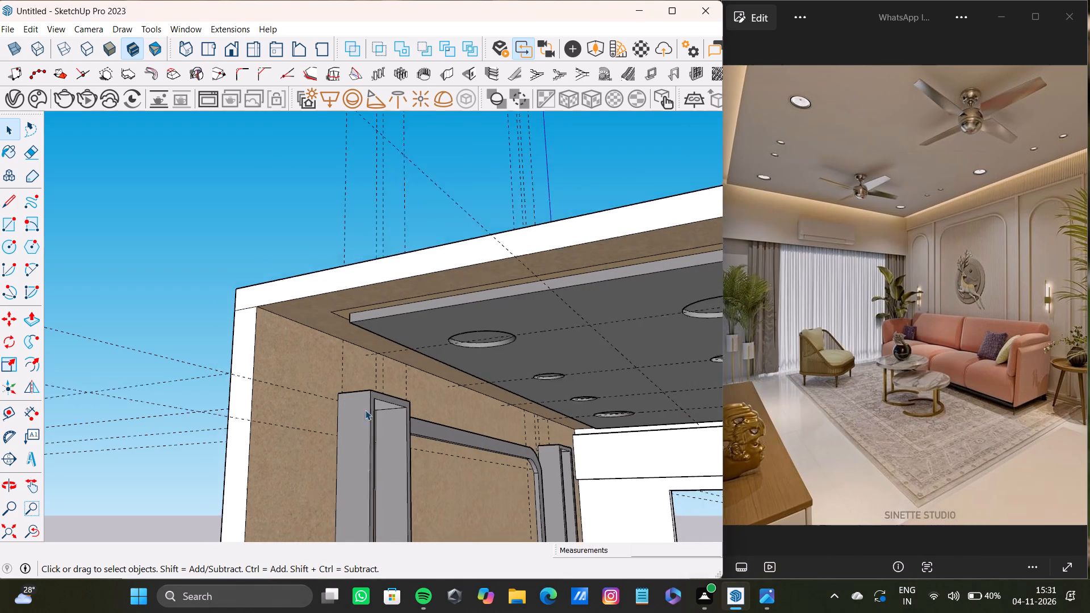
scroll(365, 410, "down", 14)
middle_click_drag(398, 415, 506, 413, "shift")
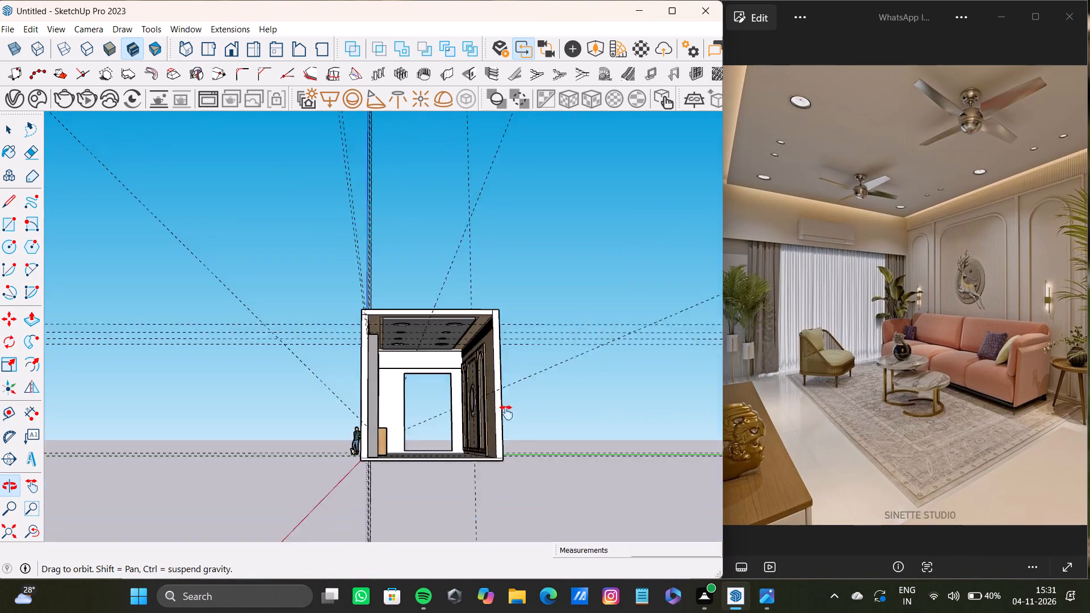
middle_click_drag(506, 413, 417, 419, "shift")
scroll(400, 403, "up", 11)
middle_click_drag(423, 388, 459, 380)
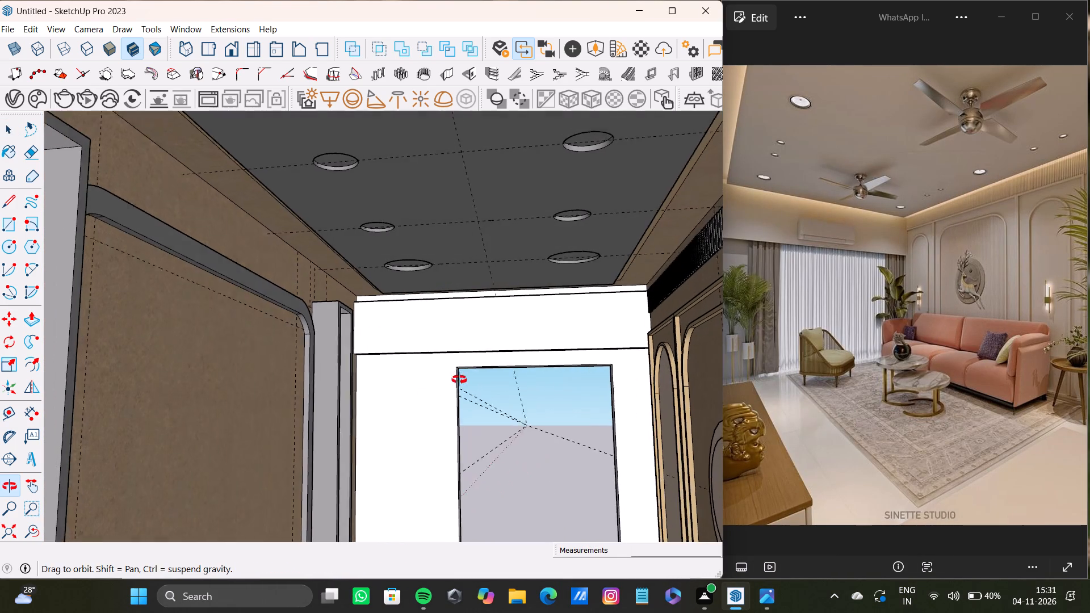
middle_click_drag(459, 380, 459, 380)
double_click(395, 393, "shift")
double_click(417, 312, "shift")
scroll(467, 289, "up", 2, "shift")
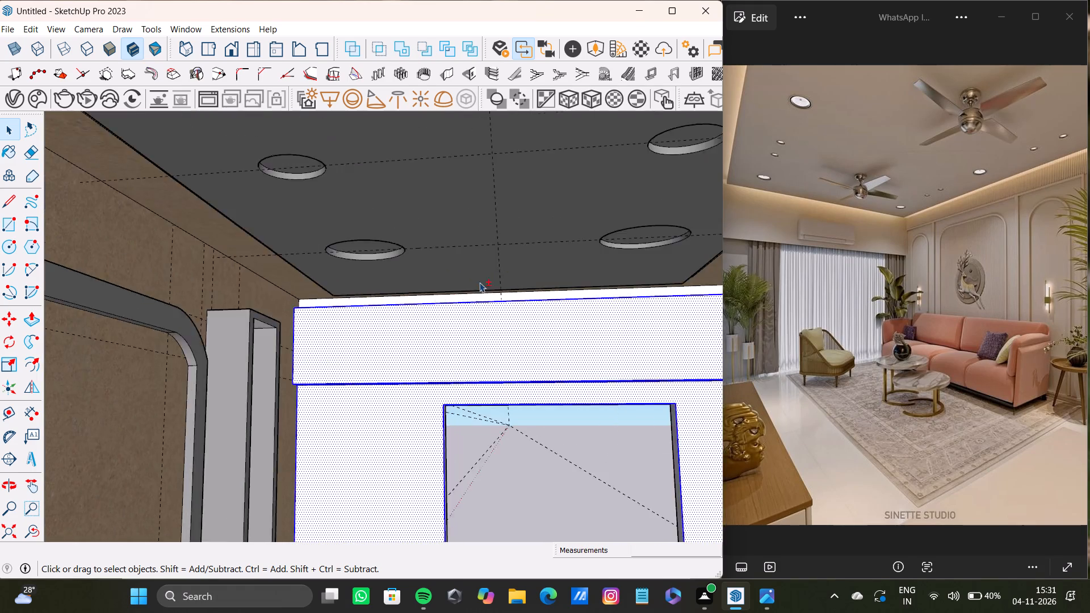
scroll(479, 282, "up", 8, "shift")
double_click(522, 305, "shift")
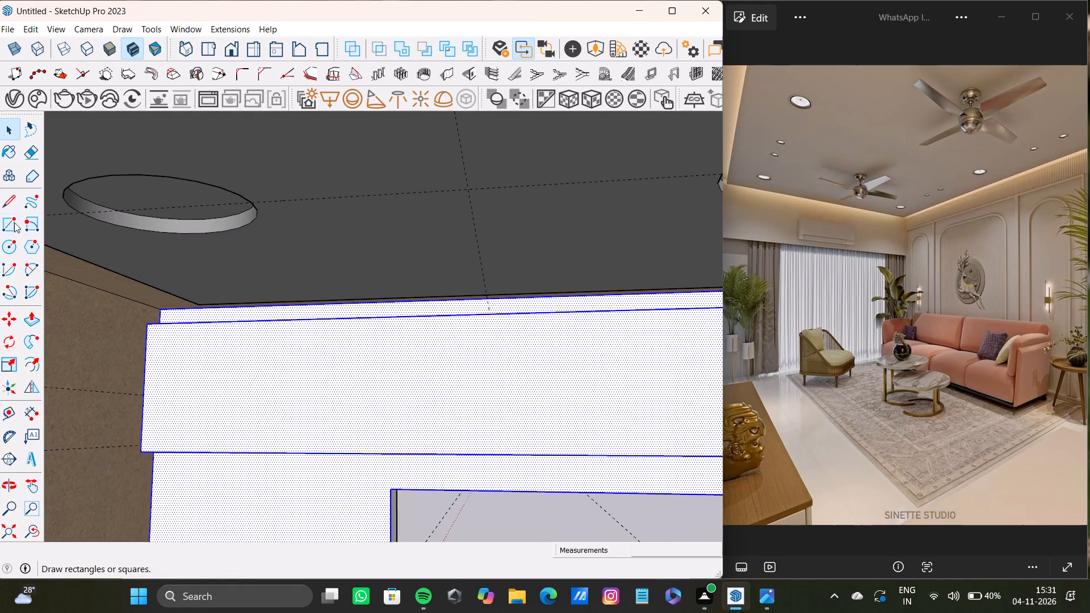
left_click(17, 154, "shift")
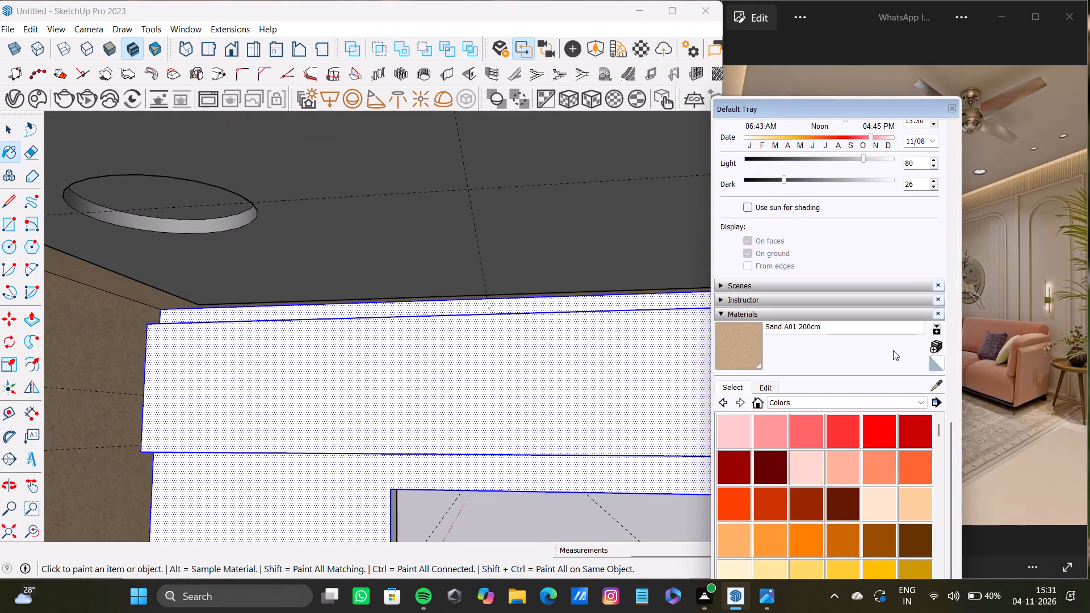
left_click(936, 381, "shift")
left_click(87, 359, "shift")
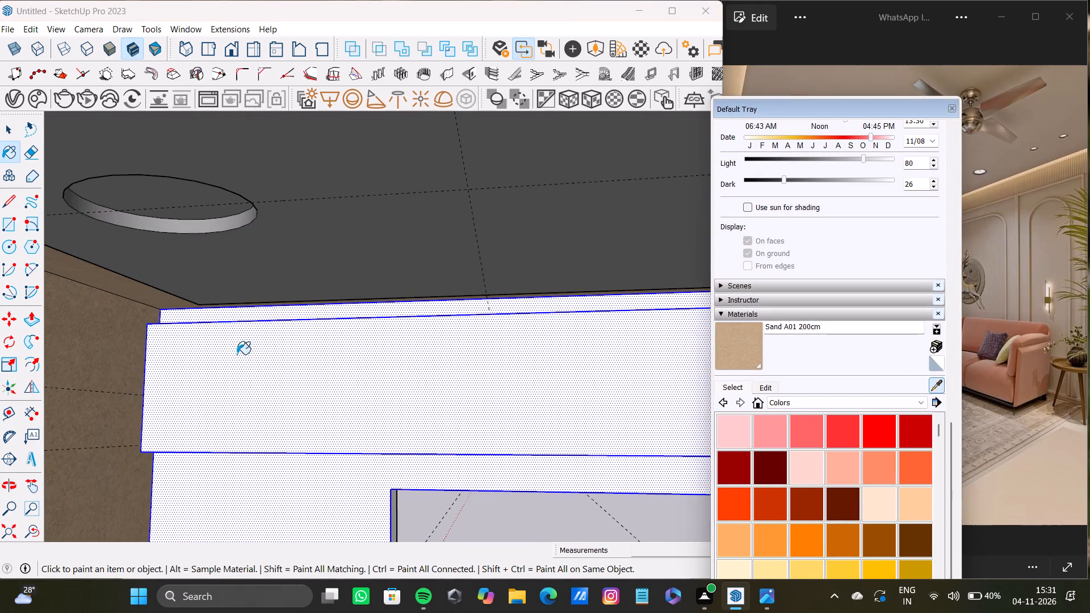
left_click(237, 353, "shift")
Sample Marble Beige 23-86 150cm from the floor and paint the narrow floor strip along the room's open end.
scroll(286, 387, "down", 17)
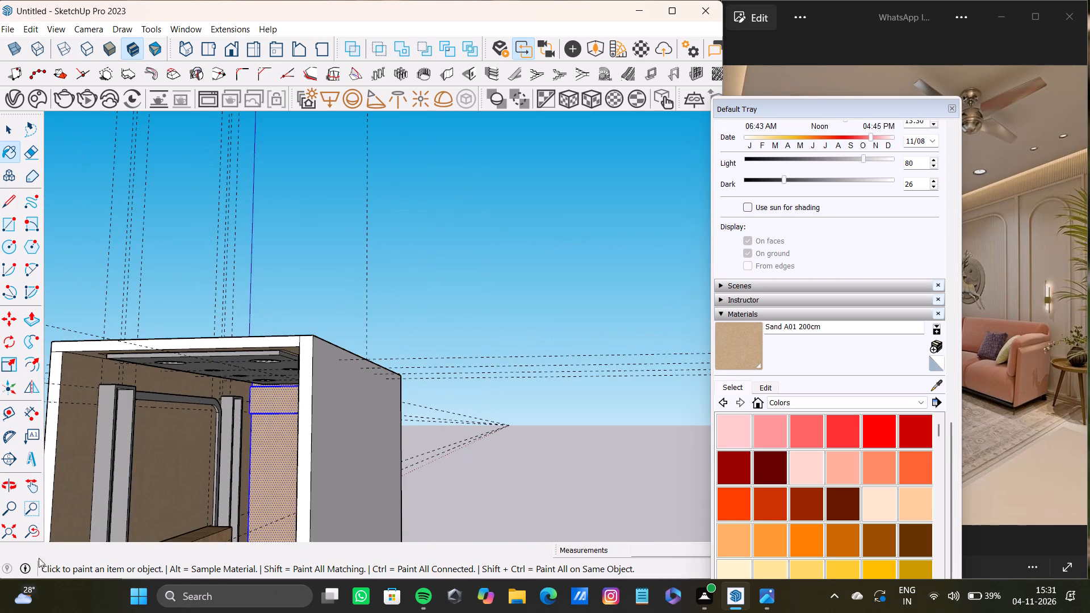
left_click(10, 532)
middle_click_drag(114, 490, 160, 530)
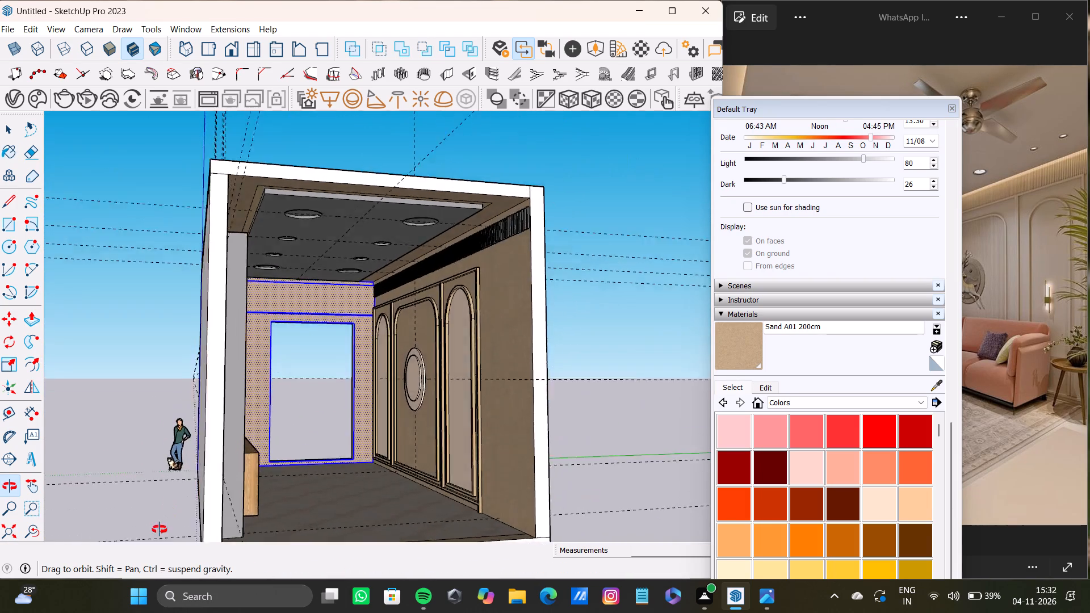
middle_click_drag(160, 530, 64, 479)
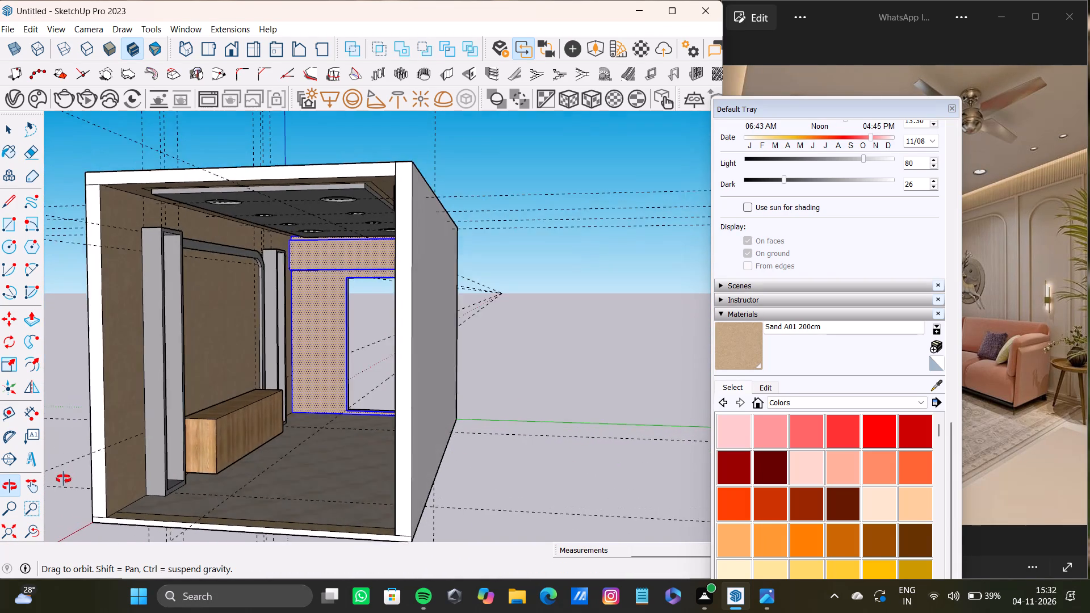
middle_click_drag(64, 479, 66, 486)
scroll(404, 452, "down", 4)
middle_click_drag(349, 446, 431, 415)
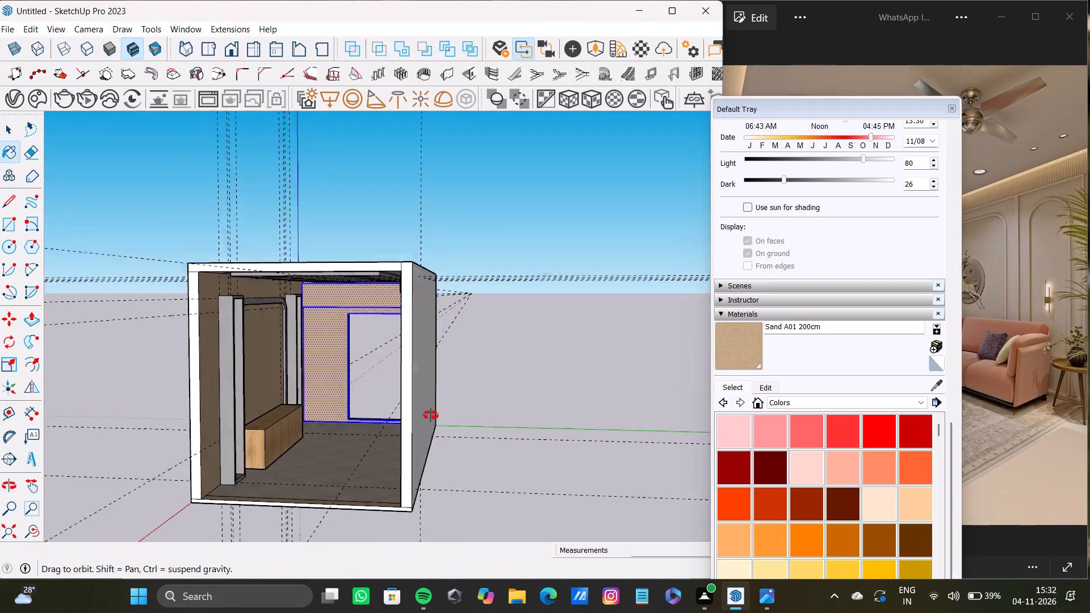
middle_click_drag(431, 415, 354, 497)
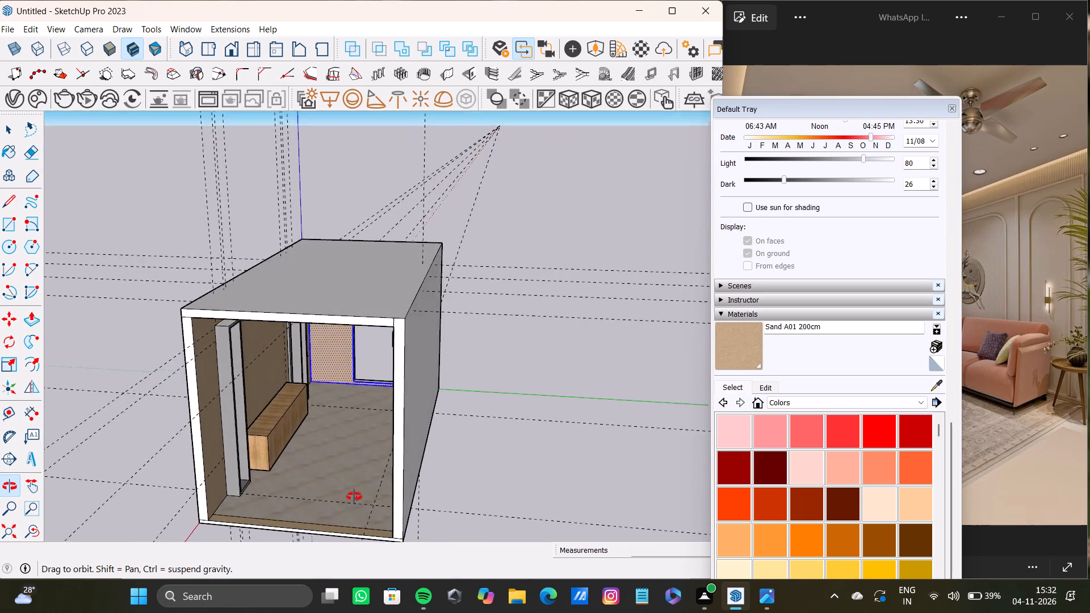
middle_click_drag(354, 497, 345, 498)
scroll(275, 520, "up", 4)
scroll(275, 520, "down", 2)
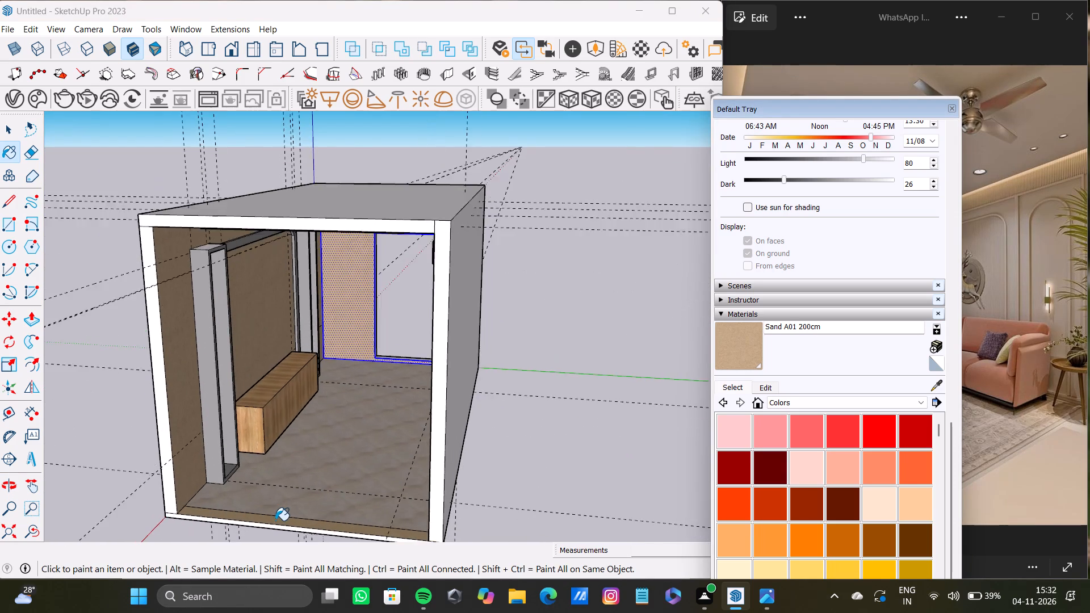
scroll(275, 520, "down", 1)
middle_click_drag(275, 518, 288, 436)
key("space")
scroll(306, 435, "up", 4)
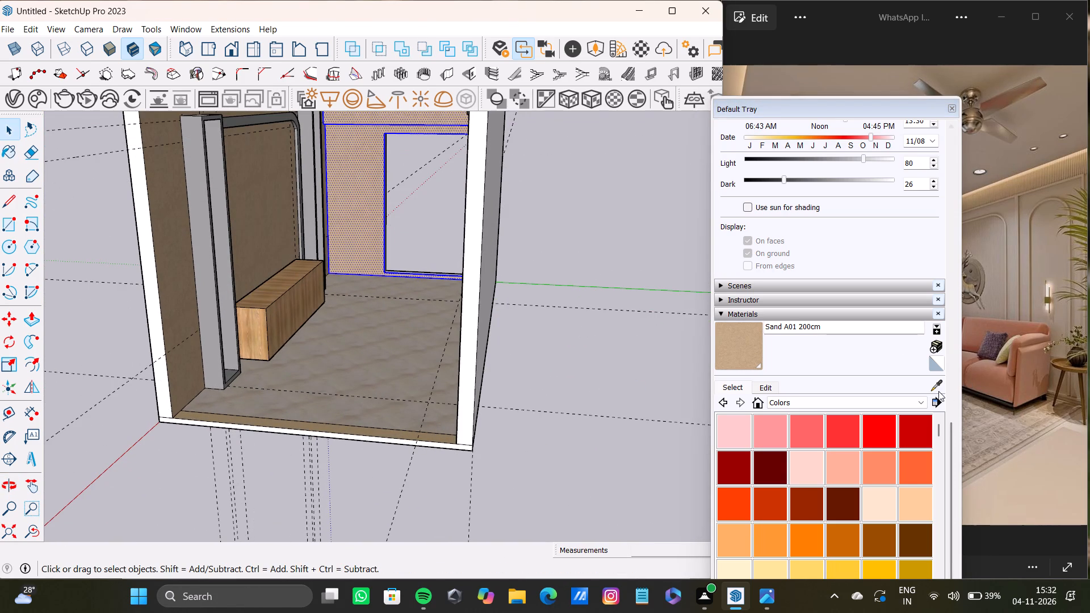
left_click(938, 391)
left_click(379, 391)
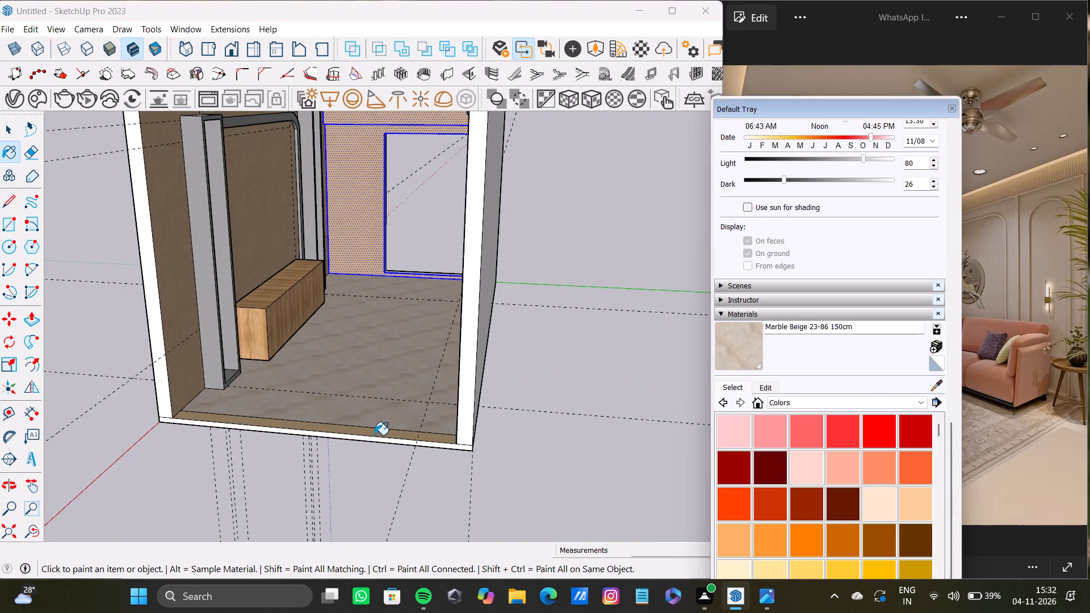
left_click(375, 435)
Delete the edge separating the narrow strip at the open end from the main floor.
scroll(379, 436, "up", 3)
key("space")
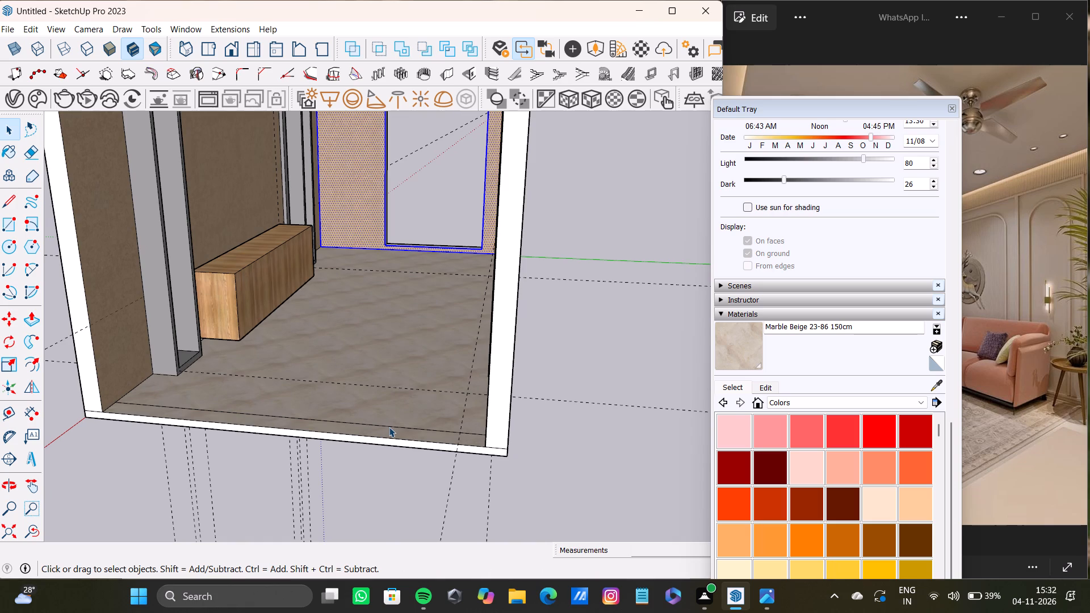
left_click(389, 427)
key("Delete")
Sample Sand A01 200cm from the arched-panel wall and paint the open-end faces of that wall and the ceiling.
scroll(291, 417, "down", 3)
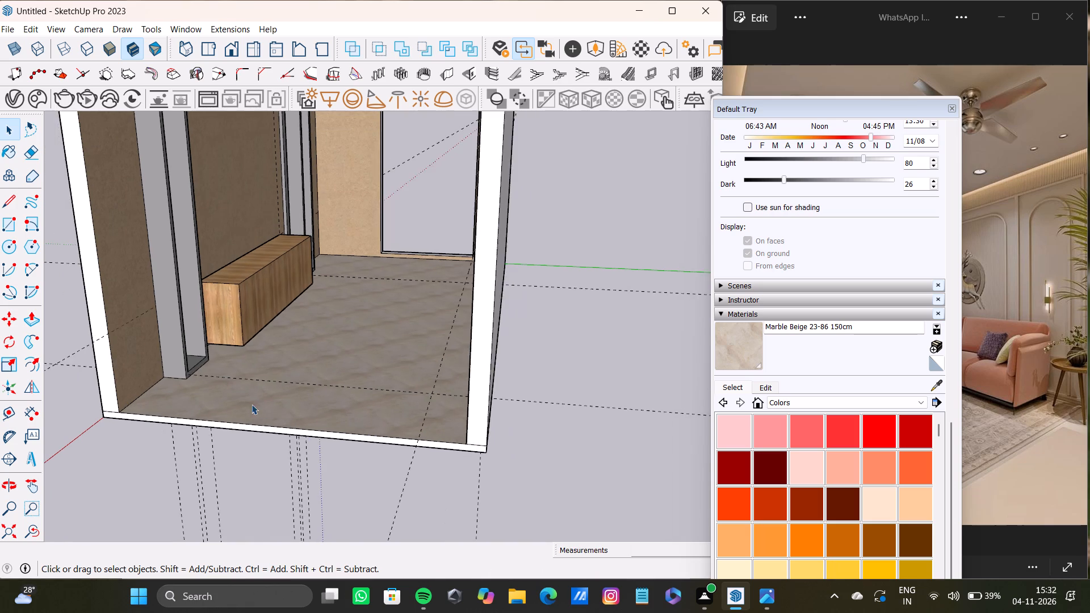
scroll(237, 396, "down", 7)
middle_click_drag(237, 395, 471, 324, "shift")
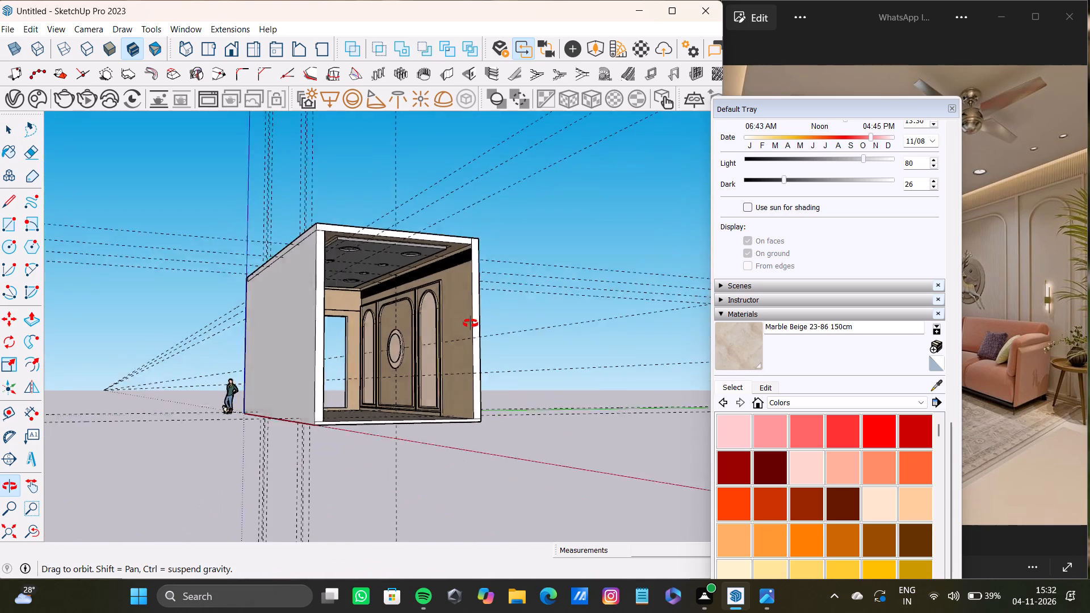
middle_click_drag(471, 324, 492, 322, "shift")
left_click(932, 392)
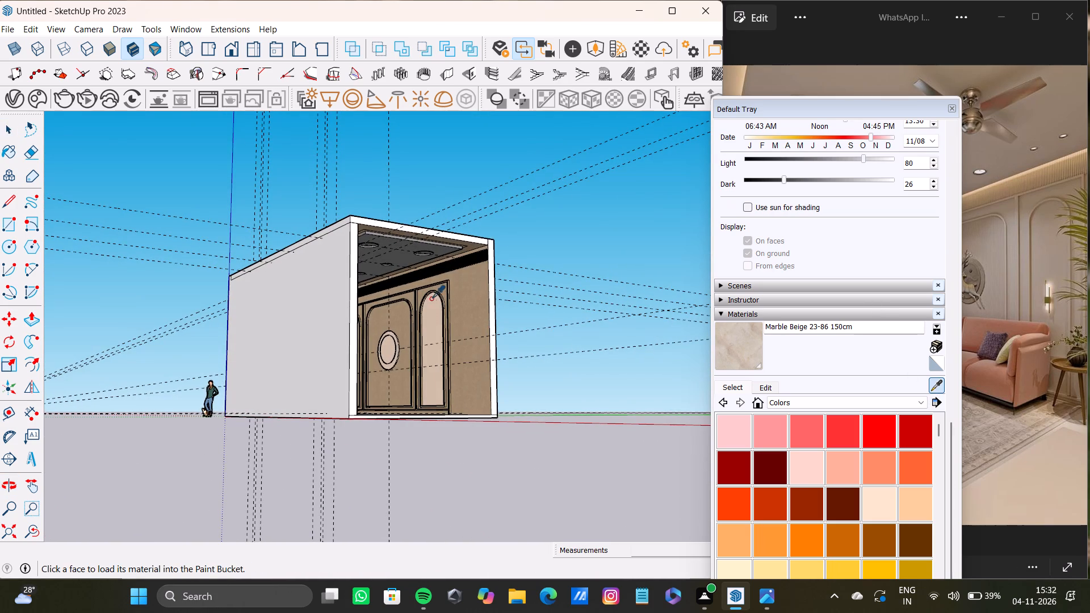
scroll(469, 296, "up", 9)
middle_click_drag(488, 282, 476, 282)
left_click(476, 281)
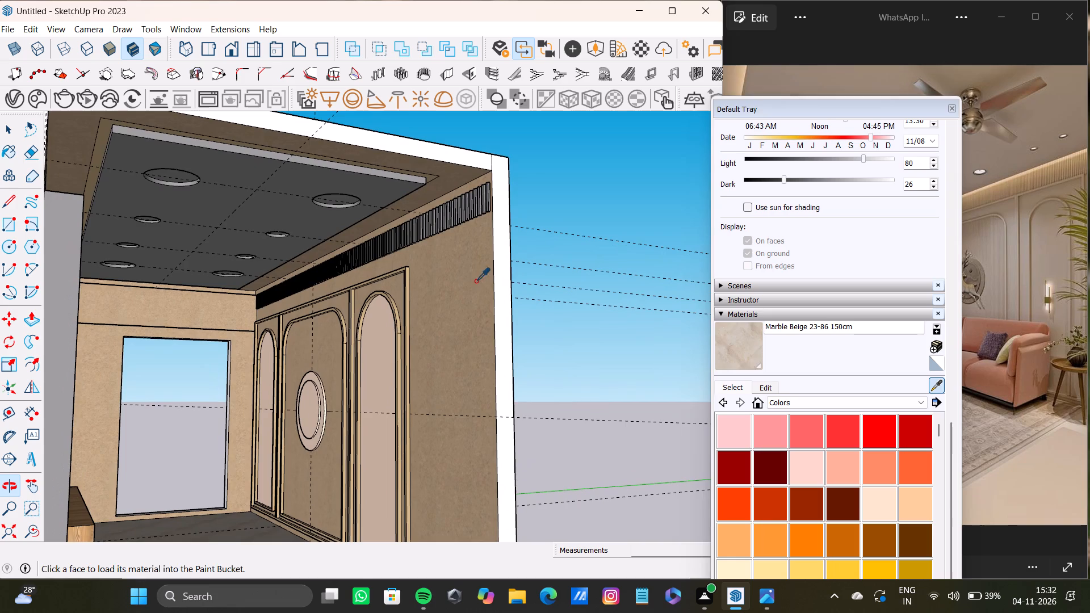
middle_click_drag(509, 296, 483, 309)
left_click(468, 309)
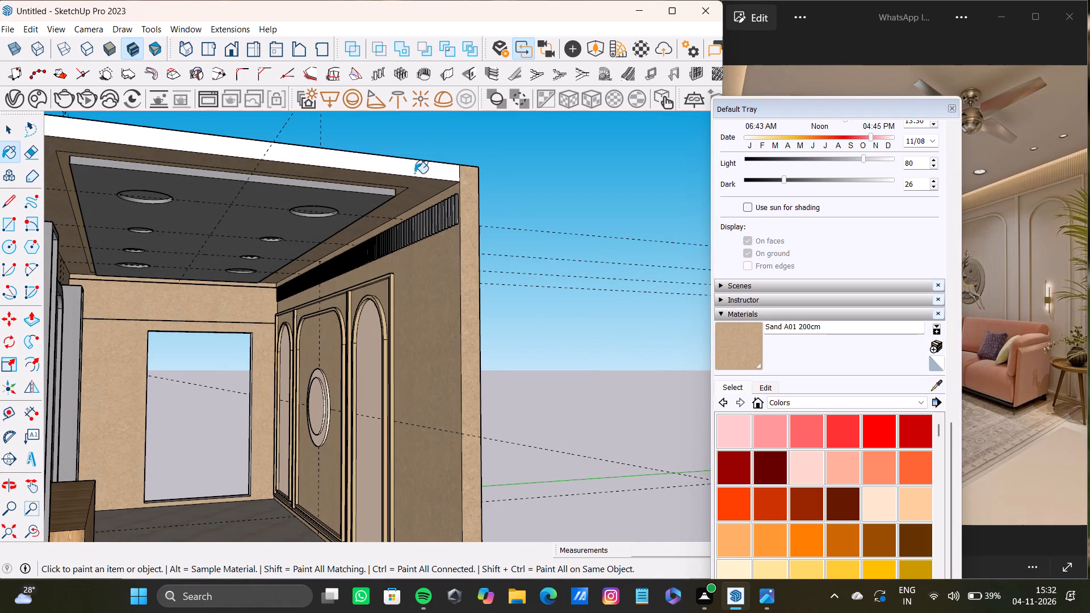
left_click(417, 166)
Paint the bench-side wall's open-end face and its exterior face with Sand A01 200cm.
scroll(359, 243, "down", 4)
middle_click_drag(358, 250, 429, 216, "shift")
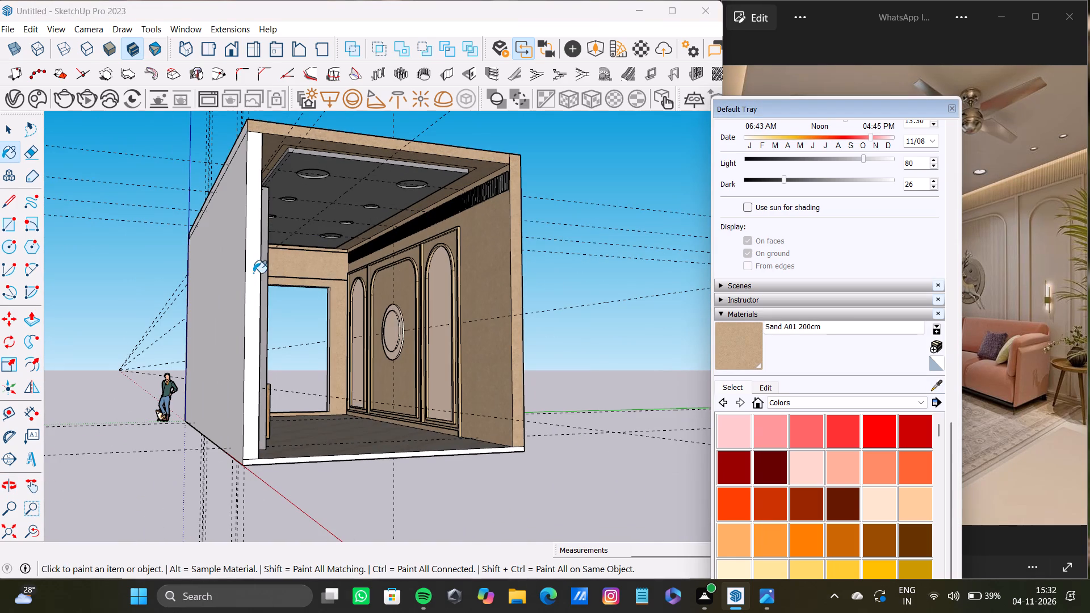
left_click(252, 274)
left_click(231, 283)
Sample Marble Beige 23-86 150cm from the floor and paint the floor slab's open-end edge face and its underside.
middle_click_drag(283, 329, 275, 262)
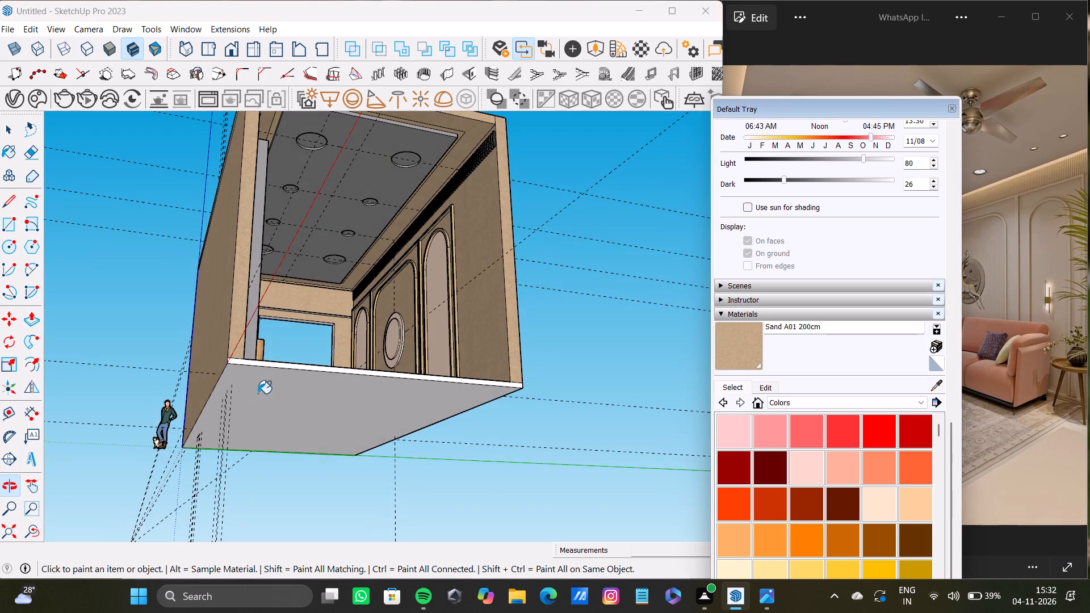
scroll(307, 374, "up", 3)
middle_click_drag(387, 403, 335, 482)
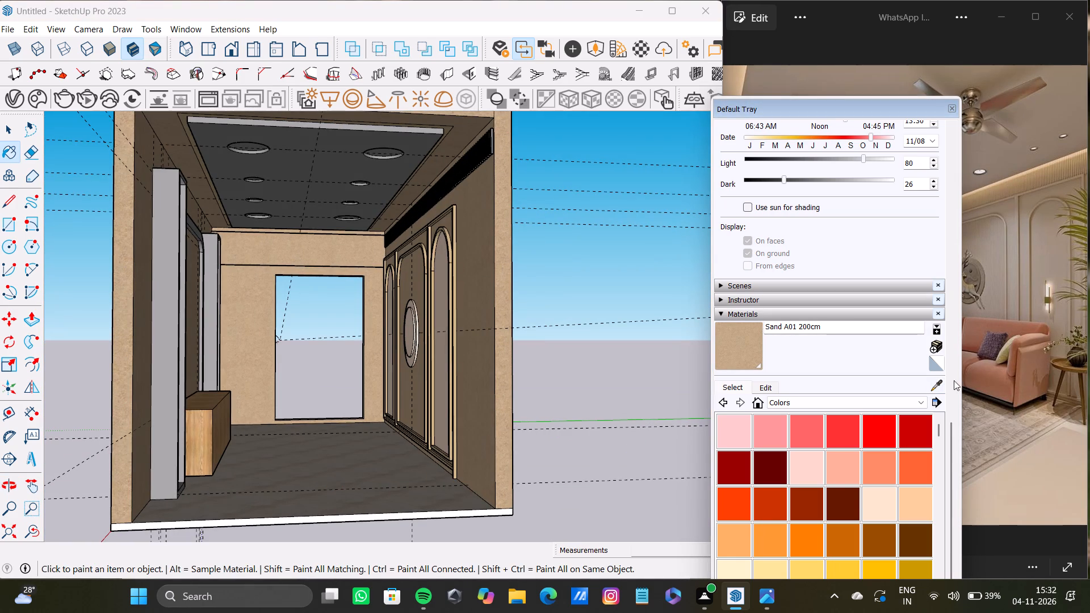
left_click(944, 383)
left_click(362, 474)
middle_click_drag(364, 474, 370, 358)
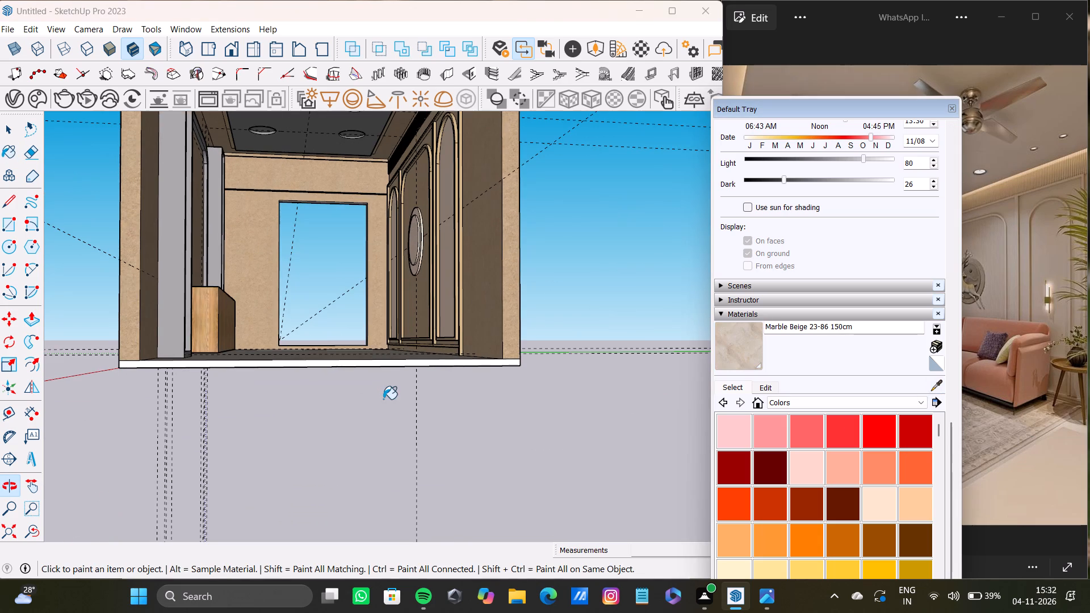
left_click(395, 368)
middle_click_drag(393, 385, 379, 406)
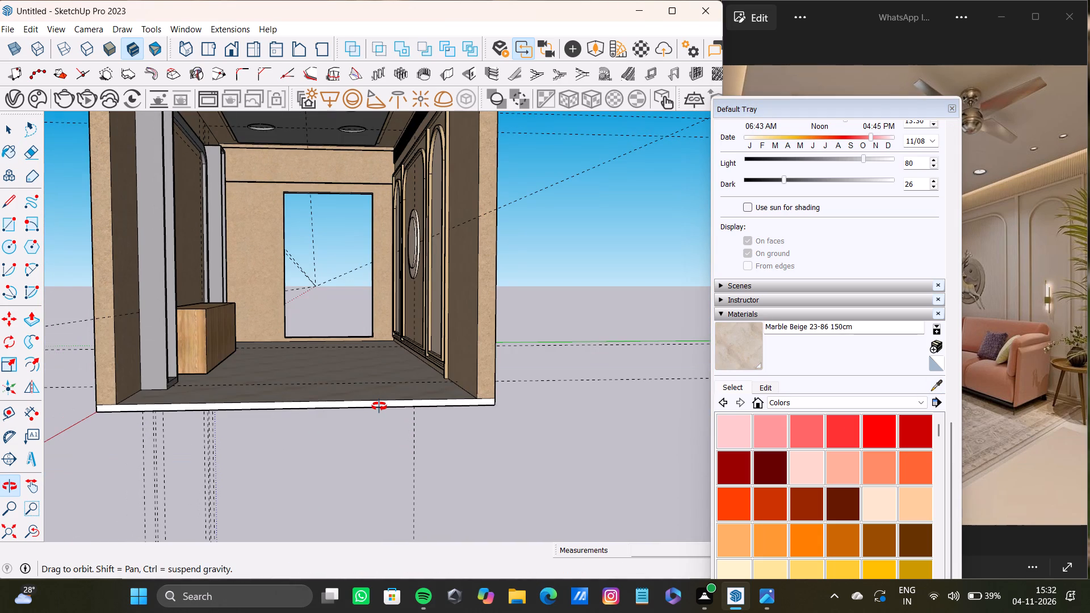
middle_click_drag(379, 406, 381, 391)
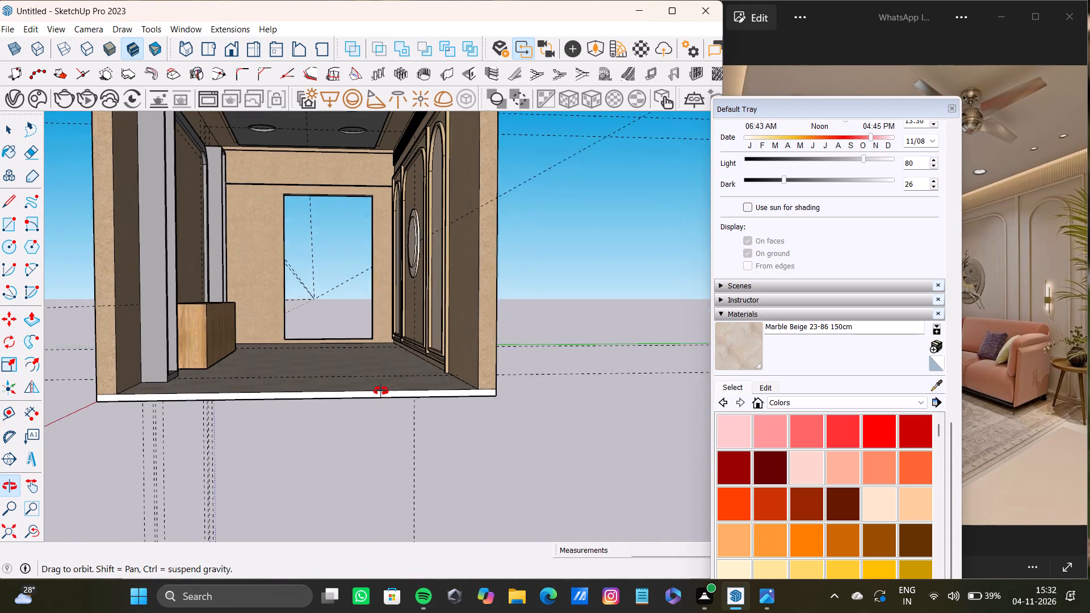
middle_click_drag(381, 391, 381, 379)
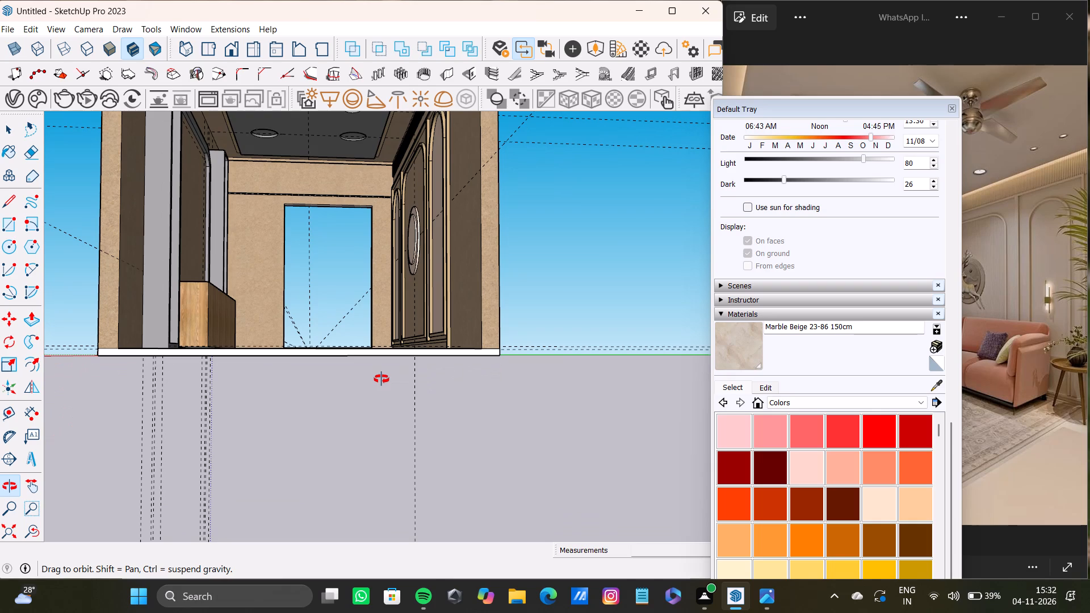
middle_click_drag(381, 379, 360, 407)
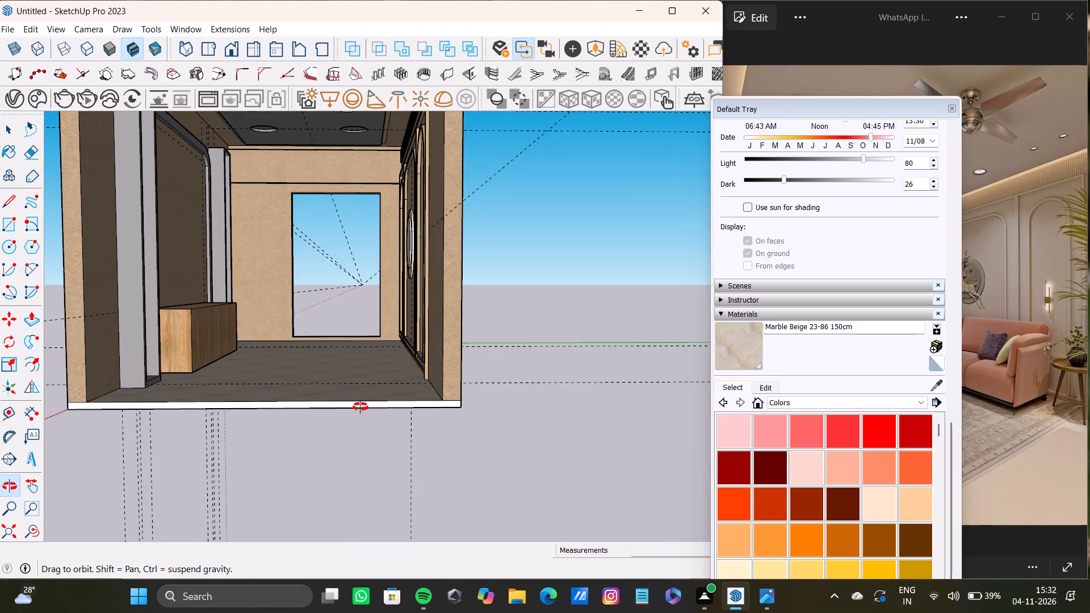
middle_click_drag(360, 407, 360, 408)
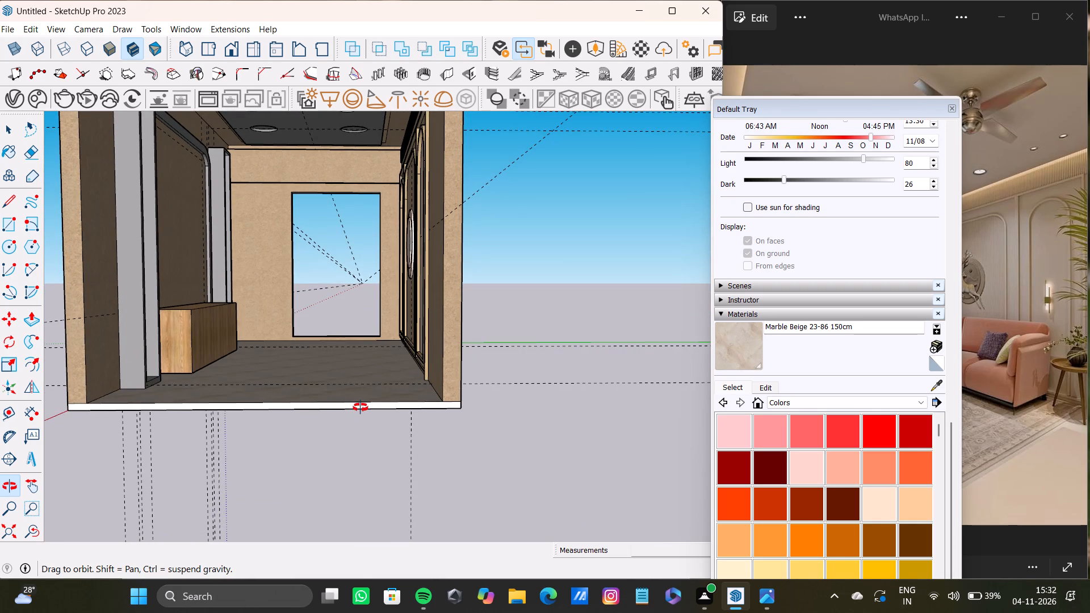
middle_click_drag(360, 408, 362, 408)
scroll(376, 372, "up", 7)
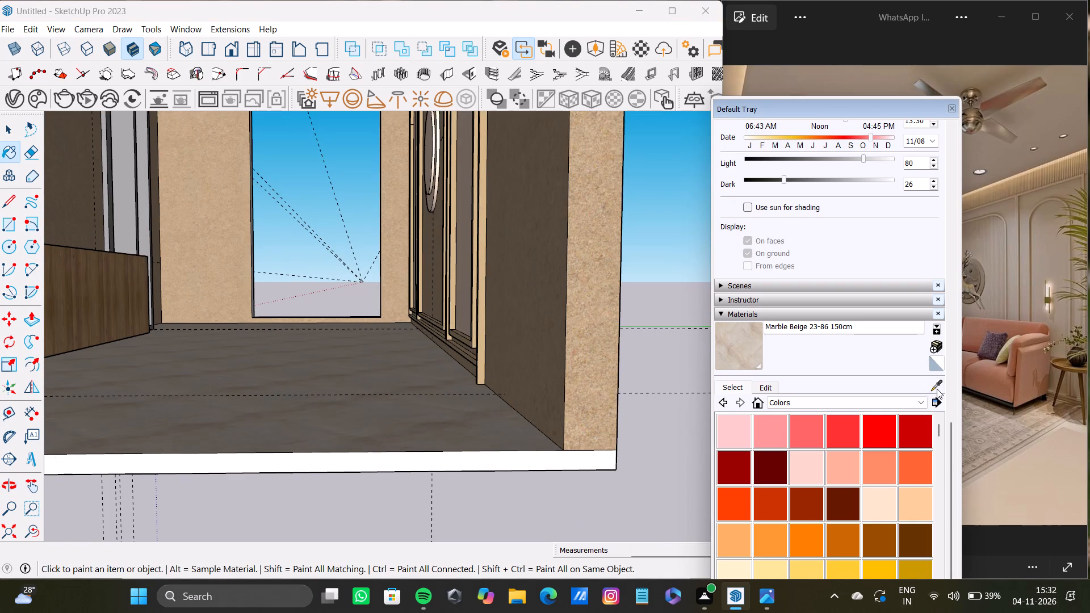
left_click(937, 389)
left_click(358, 404)
left_click(423, 464)
scroll(435, 474, "down", 4)
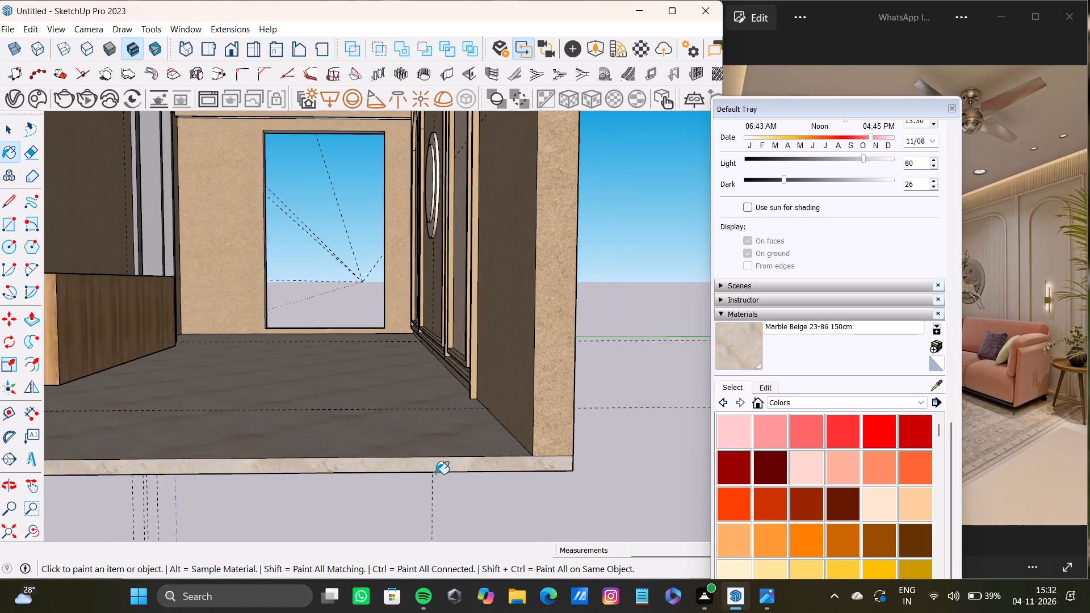
middle_click_drag(435, 474, 422, 306)
left_click(416, 316)
Sample Sand A01 200cm from the bench-side wall's exterior and paint the ceiling slab's side edge above that wall.
scroll(391, 336, "down", 8)
middle_click_drag(373, 349, 357, 502)
scroll(353, 479, "down", 1)
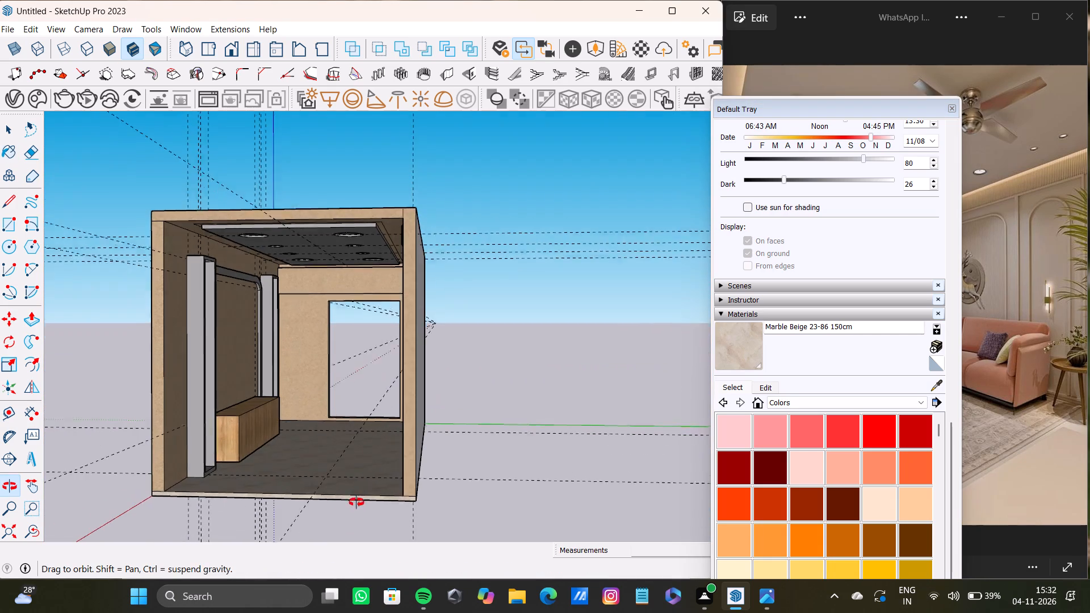
middle_click_drag(357, 502, 355, 502)
scroll(272, 434, "up", 3)
scroll(262, 415, "down", 5)
middle_click_drag(264, 418, 398, 399)
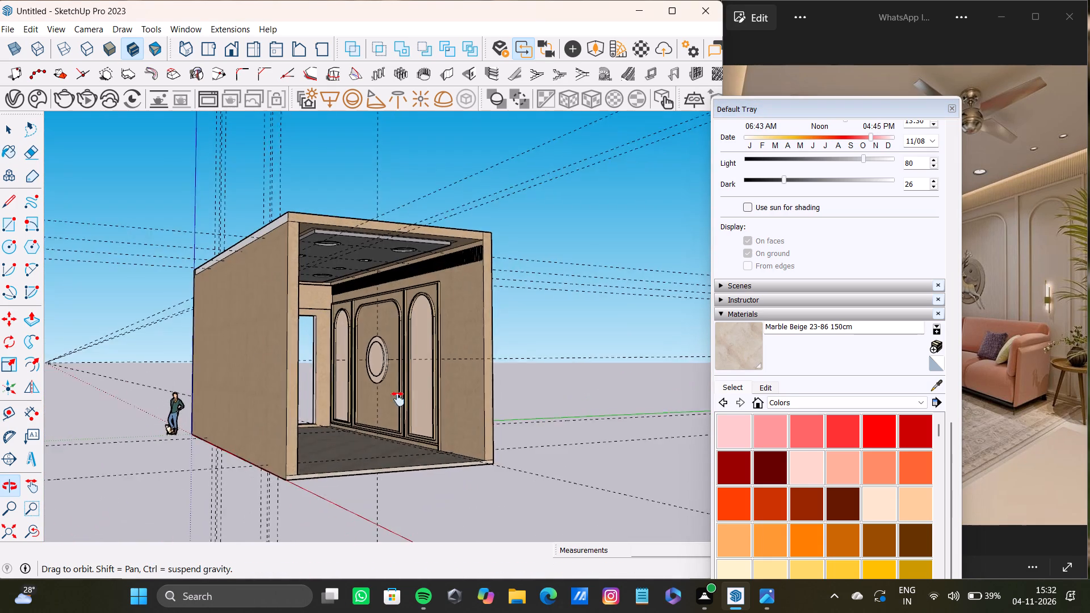
middle_click_drag(398, 399, 378, 388)
scroll(251, 198, "up", 3)
left_click(936, 391)
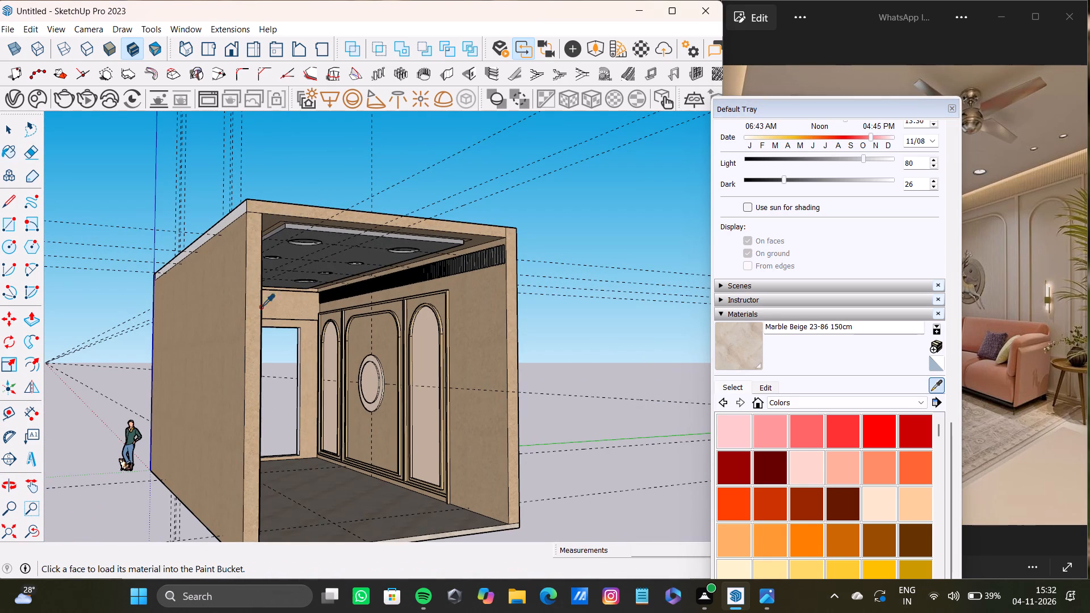
left_click(208, 297)
left_click(240, 215)
Close the Default Tray, run a V-Ray interactive render looking in from the open end, and close the frame buffer after checking it.
scroll(439, 434, "down", 4)
scroll(419, 437, "up", 1)
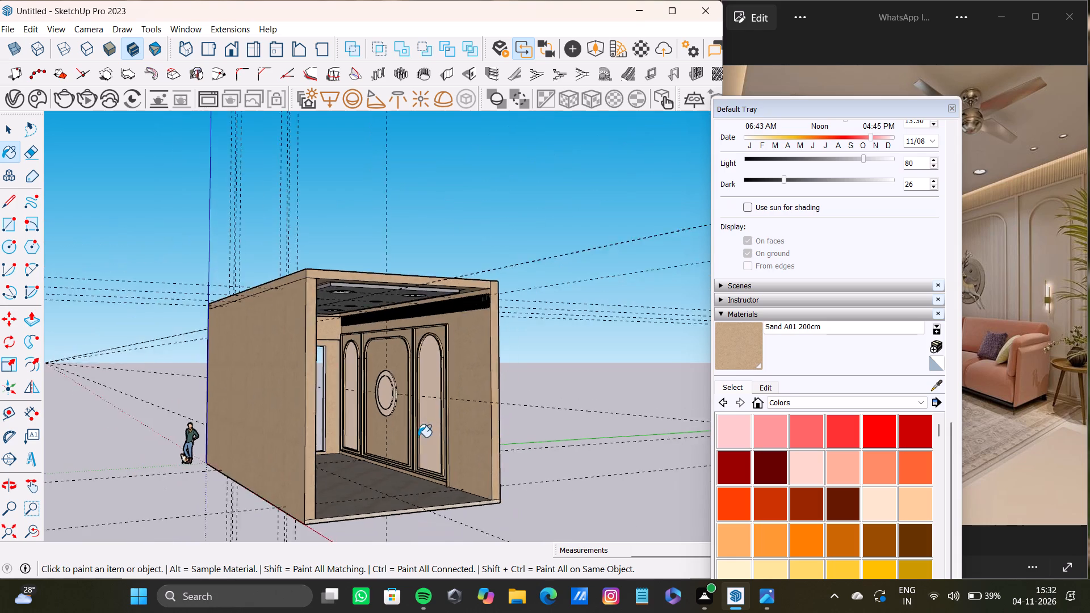
middle_click_drag(414, 435, 293, 436)
scroll(296, 436, "up", 3)
middle_click_drag(308, 434, 313, 425)
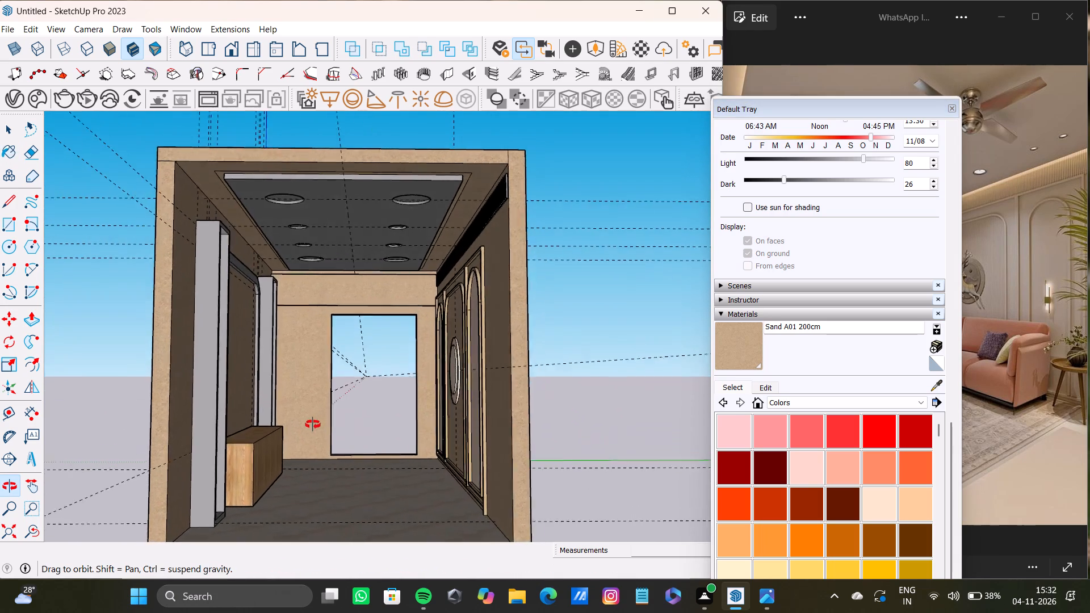
middle_click_drag(313, 425, 331, 387)
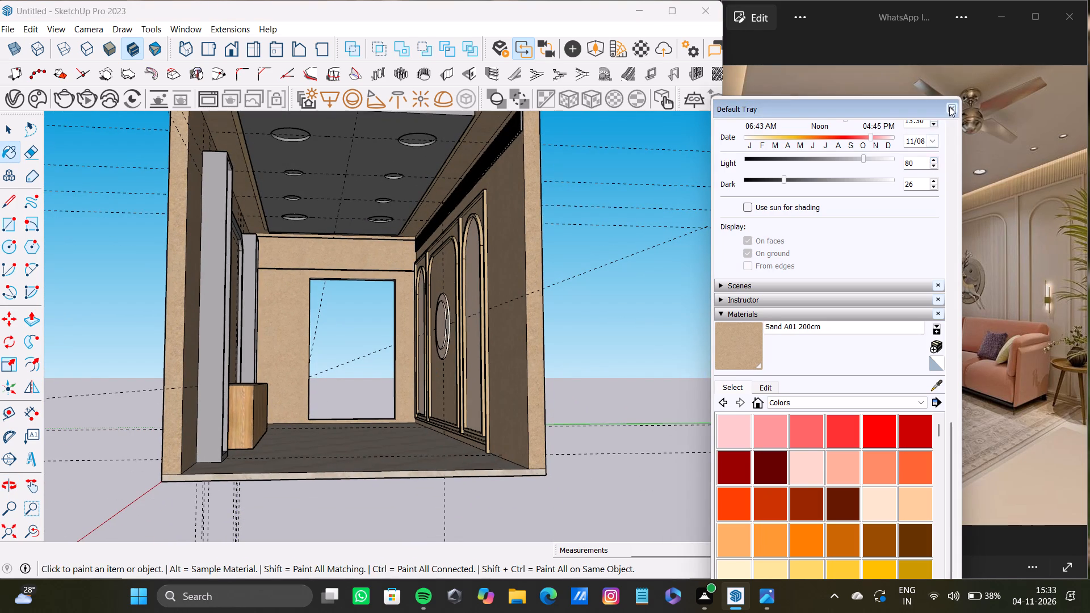
left_click(949, 107)
left_click(86, 101)
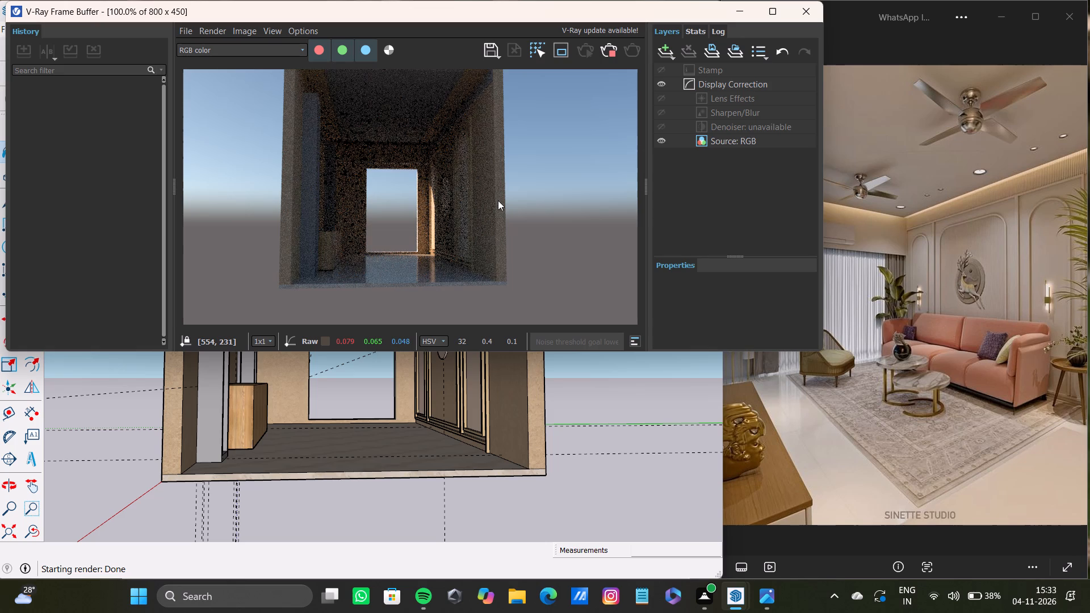
left_click(798, 7)
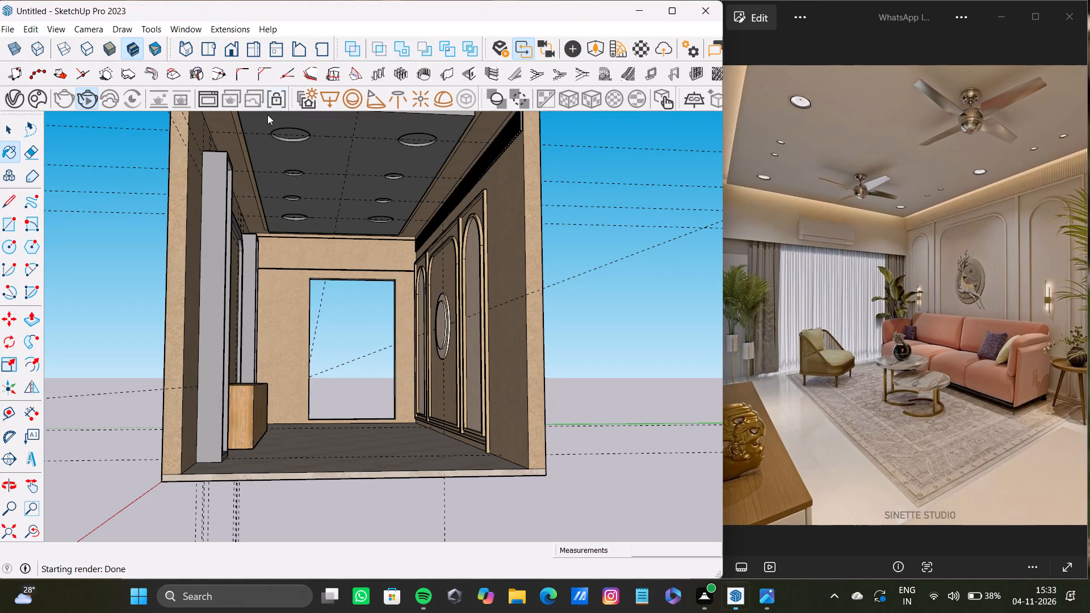
Place a V-Ray dome light on the room's floor near the window-opening wall.
left_click(434, 98)
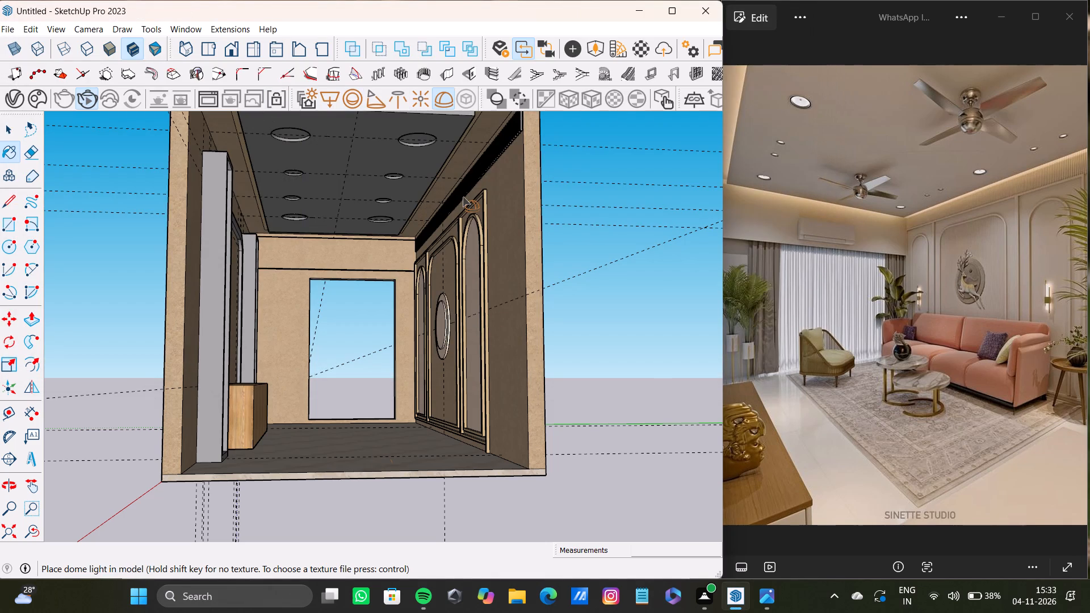
left_click(345, 430)
Copy the dome light along the floor toward the room's open end.
middle_click_drag(387, 422, 351, 489)
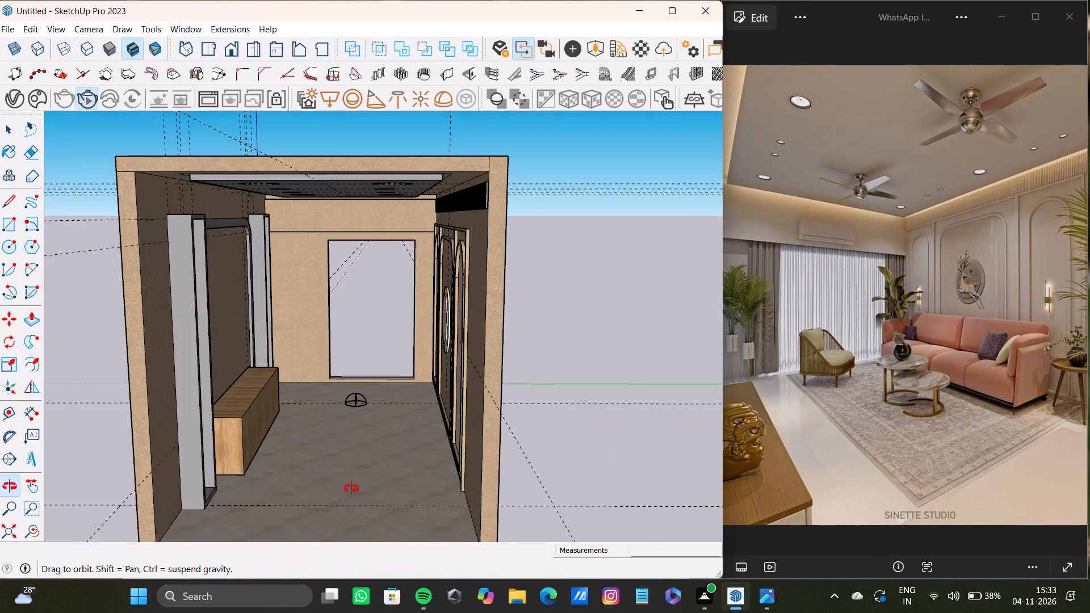
middle_click_drag(351, 489, 347, 487)
scroll(363, 393, "up", 7)
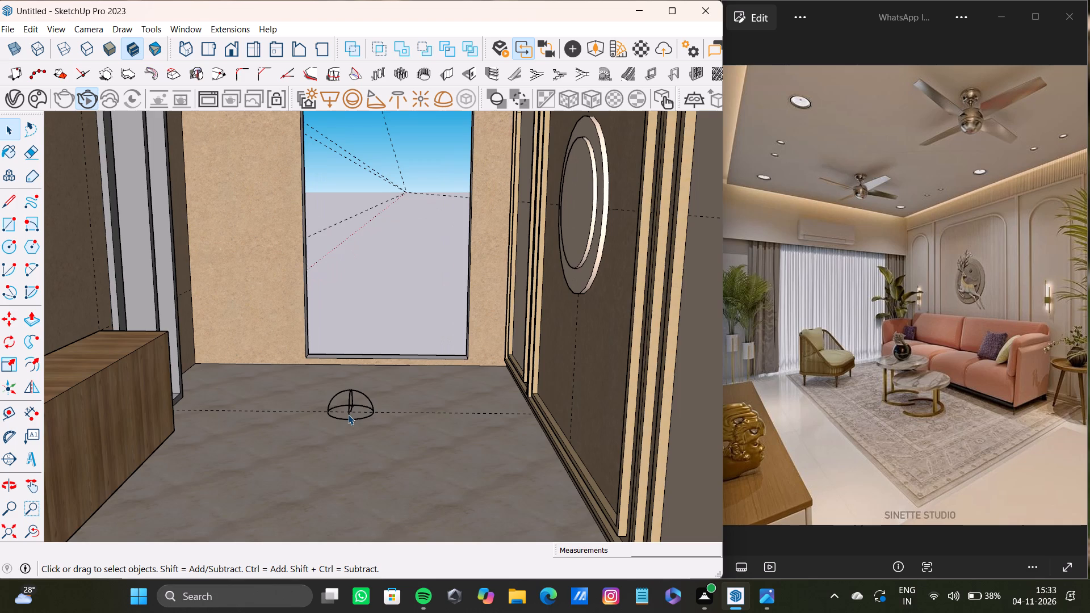
scroll(346, 413, "down", 3)
middle_click_drag(346, 413, 351, 352, "shift")
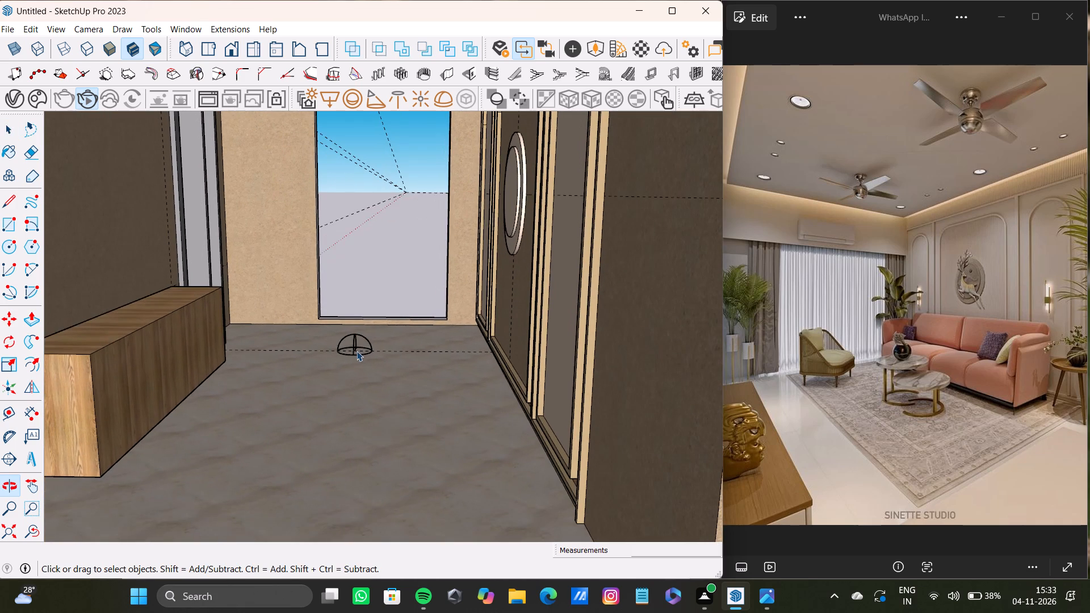
left_click(356, 350)
left_click(353, 343)
key("m")
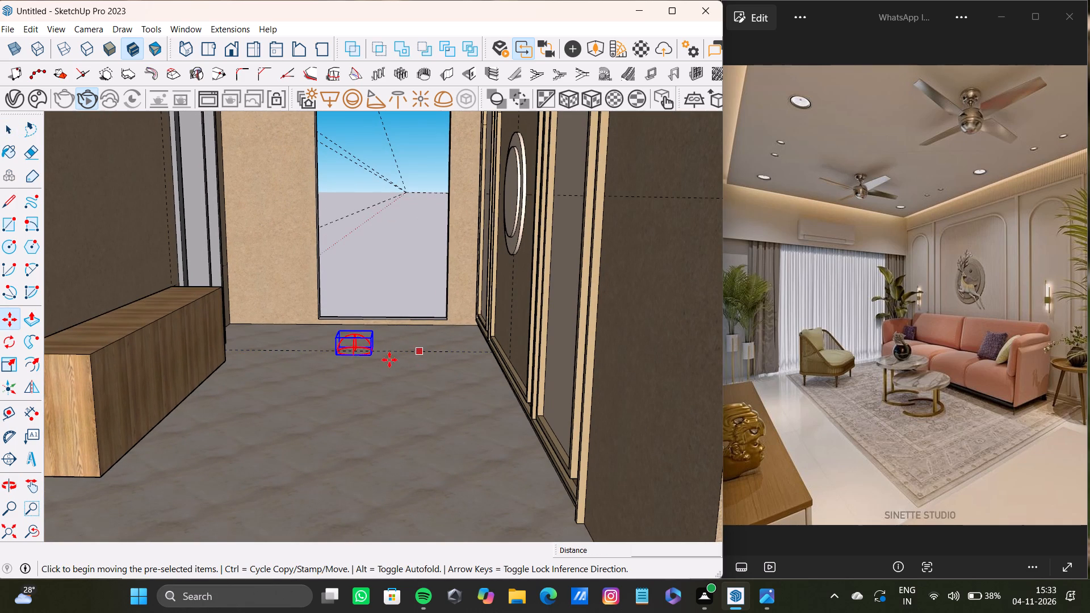
left_click(370, 356)
scroll(383, 452, "down", 2)
middle_click_drag(378, 457, 382, 396, "shift")
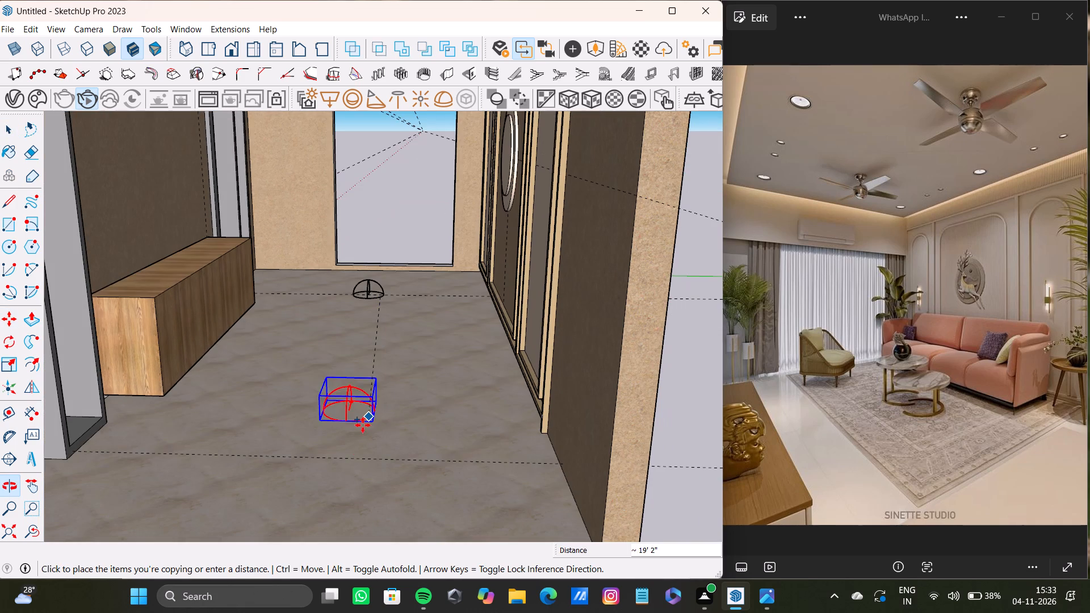
left_click(357, 459)
key("space")
Set the Dome Light intensity to 4 in the V-Ray Asset Editor and close the editor.
scroll(379, 370, "down", 9)
middle_click_drag(388, 353, 397, 397)
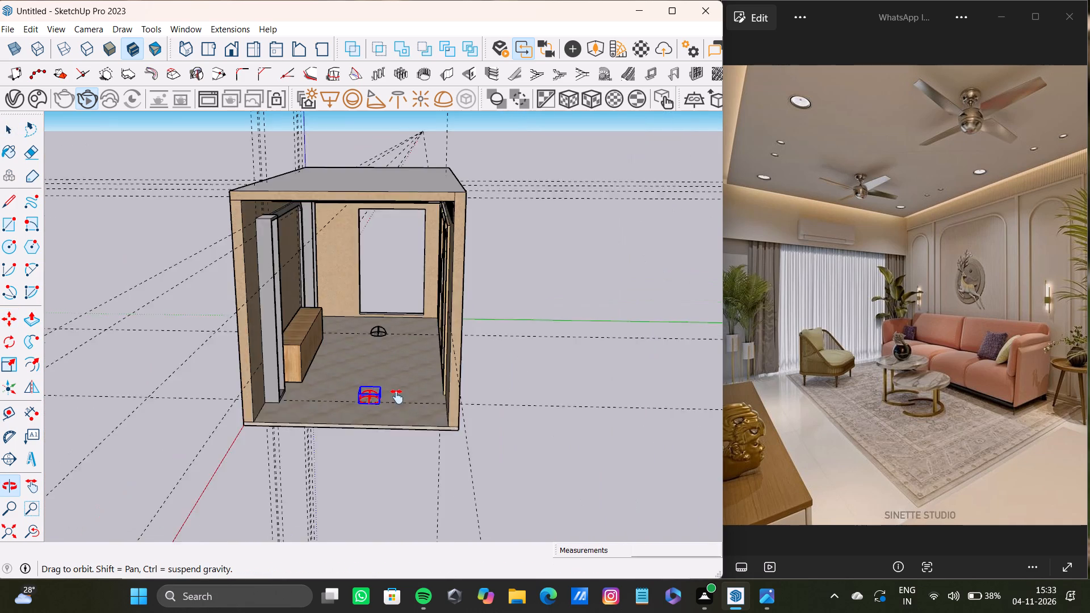
middle_click_drag(397, 397, 444, 374)
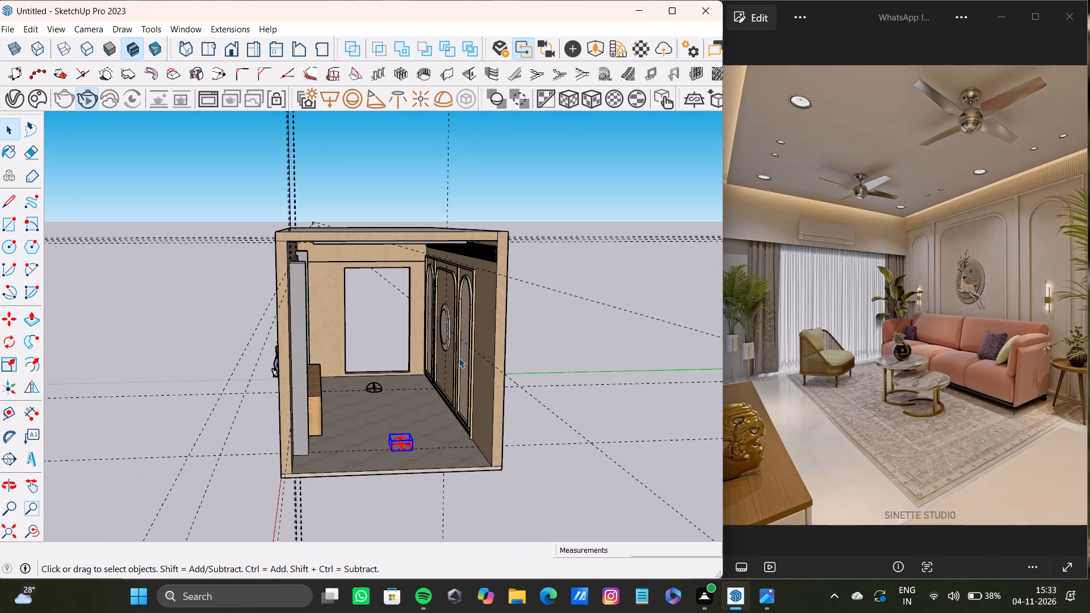
scroll(457, 347, "up", 1)
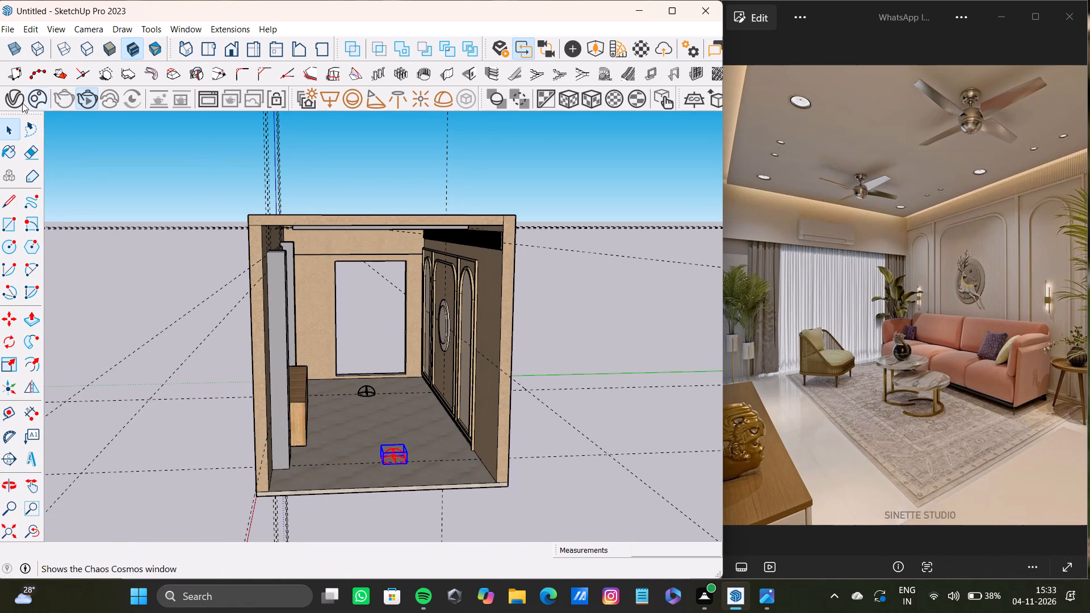
left_click(22, 103)
left_click(326, 181)
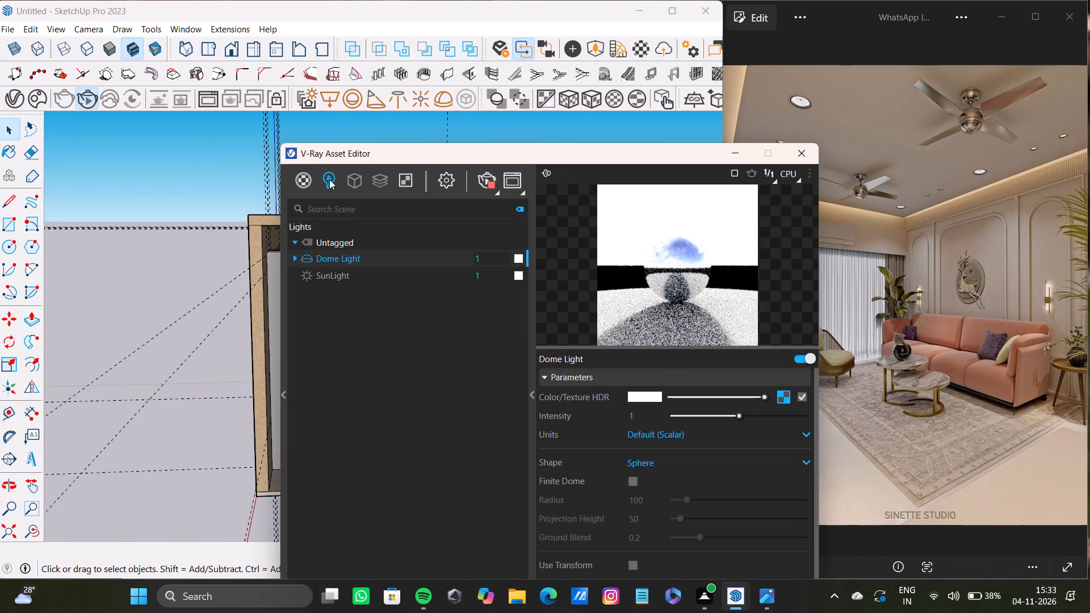
left_click_drag(485, 257, 472, 259)
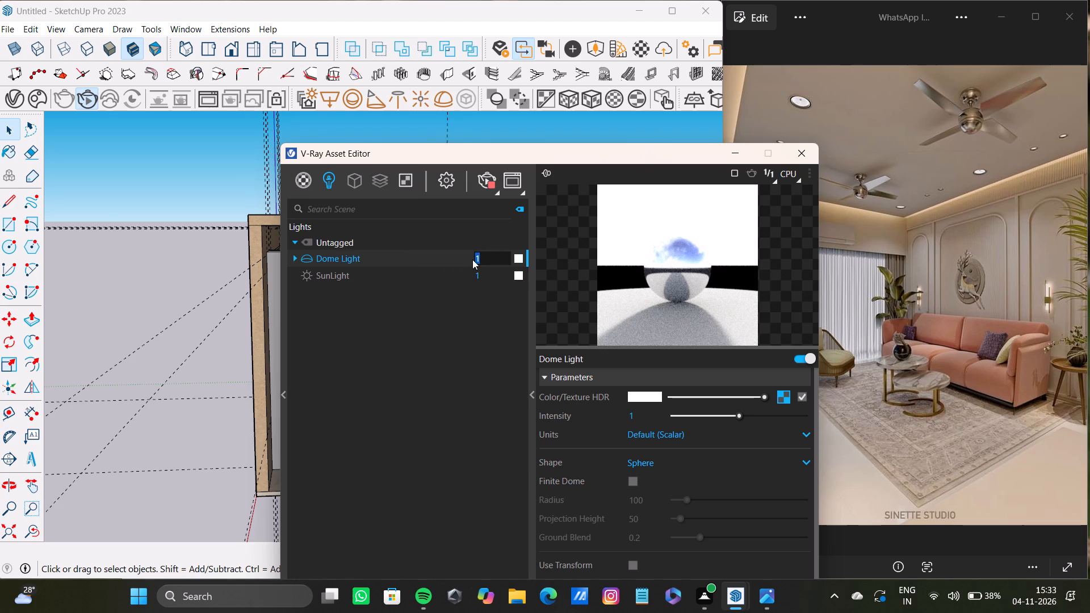
key("BackSpace")
key("4")
key("Return")
left_click(812, 153)
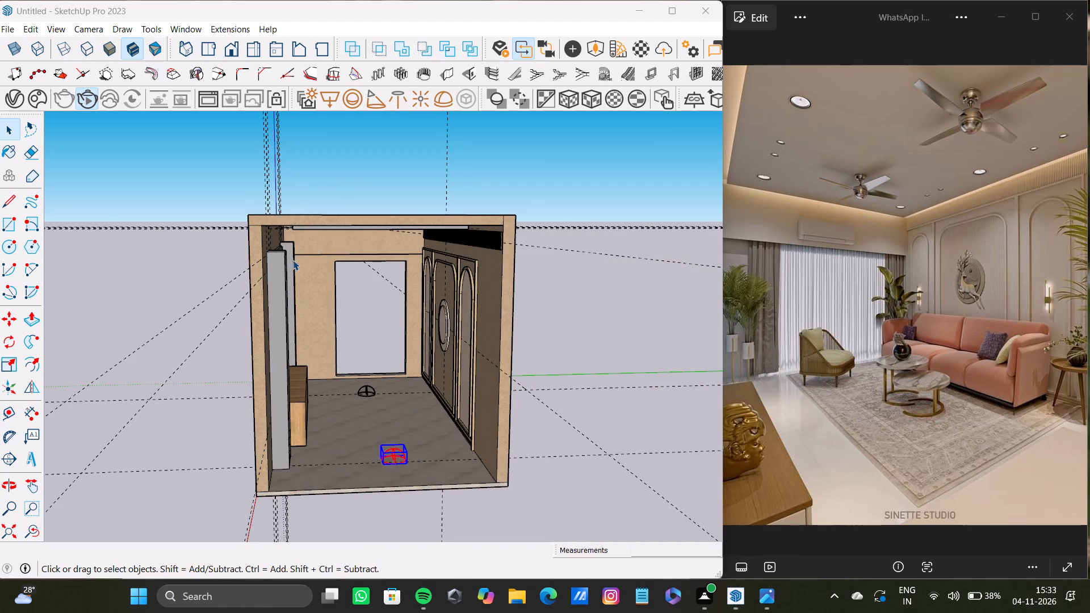
Restart the V-Ray interactive render and examine the room's lighting from the open end and from the bench-side exterior corner.
left_click(82, 101)
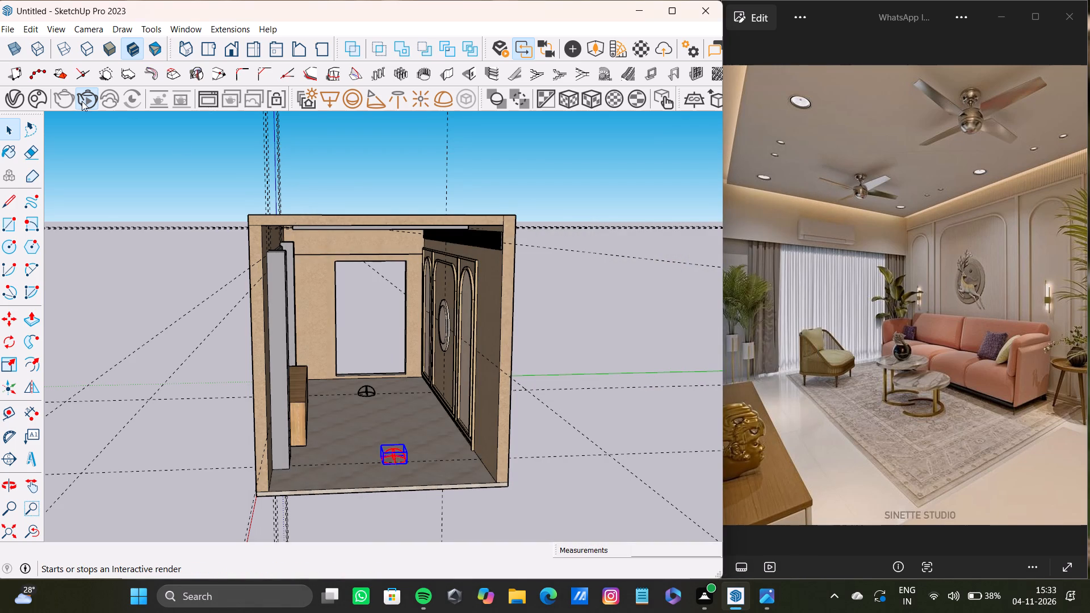
left_click(82, 101)
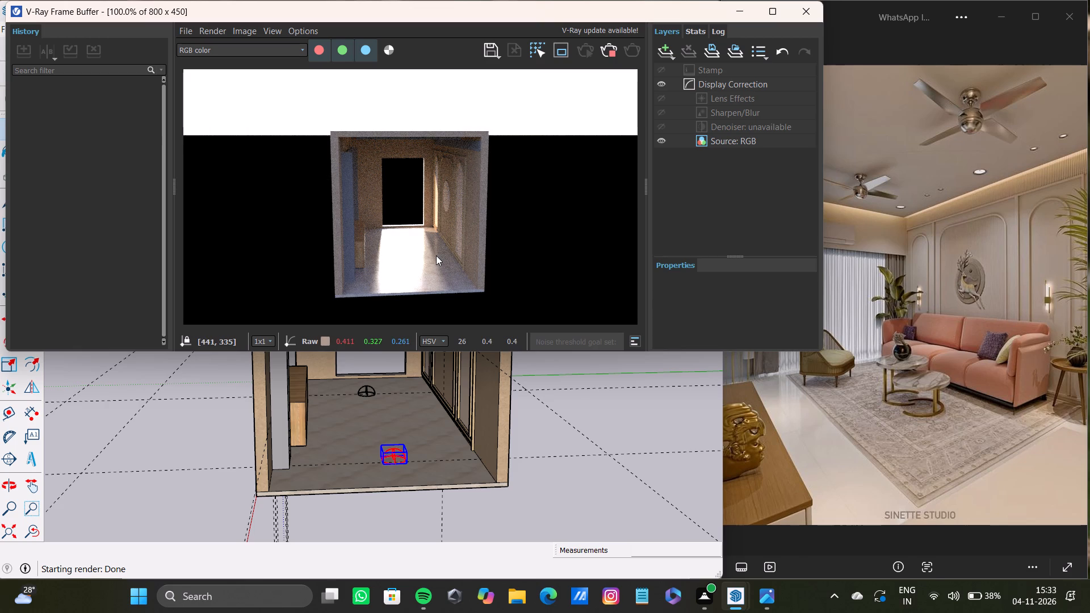
scroll(445, 226, "up", 2)
scroll(428, 243, "down", 2)
middle_click_drag(425, 250, 459, 225)
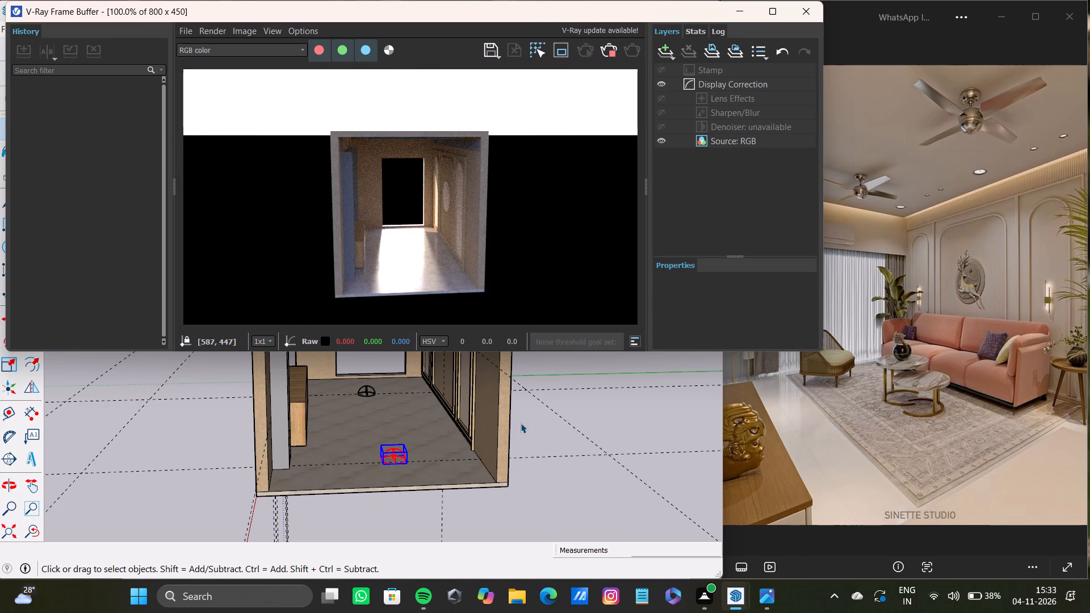
middle_click_drag(518, 439, 602, 399)
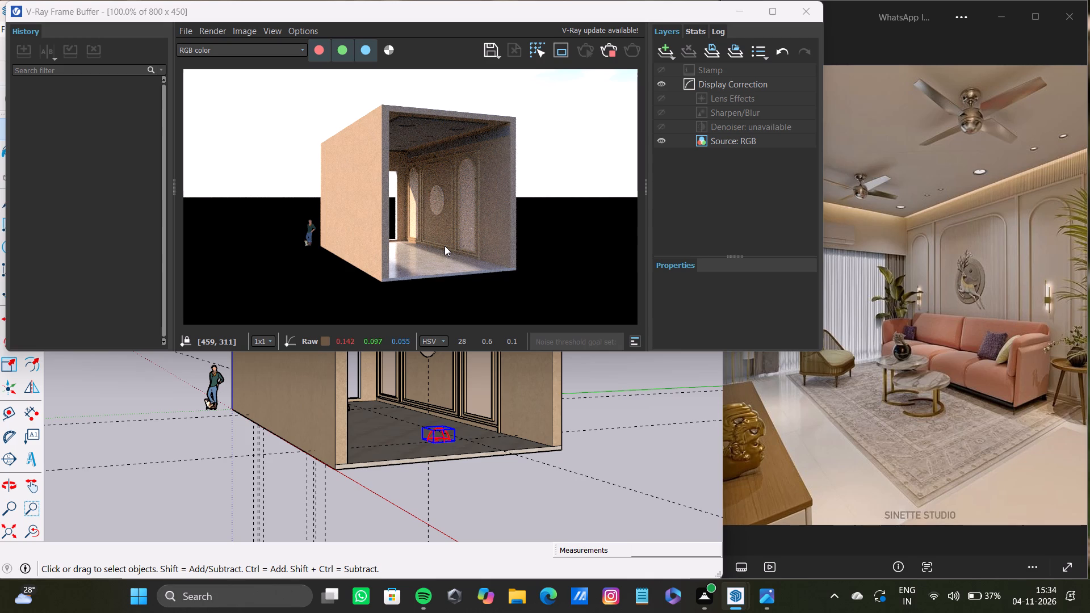
scroll(445, 246, "up", 1)
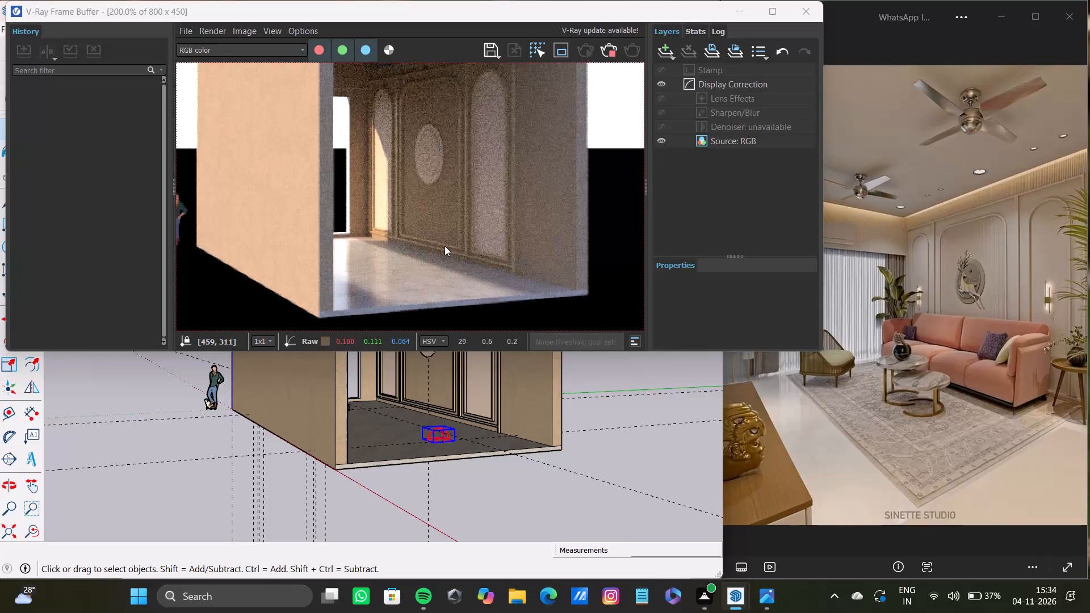
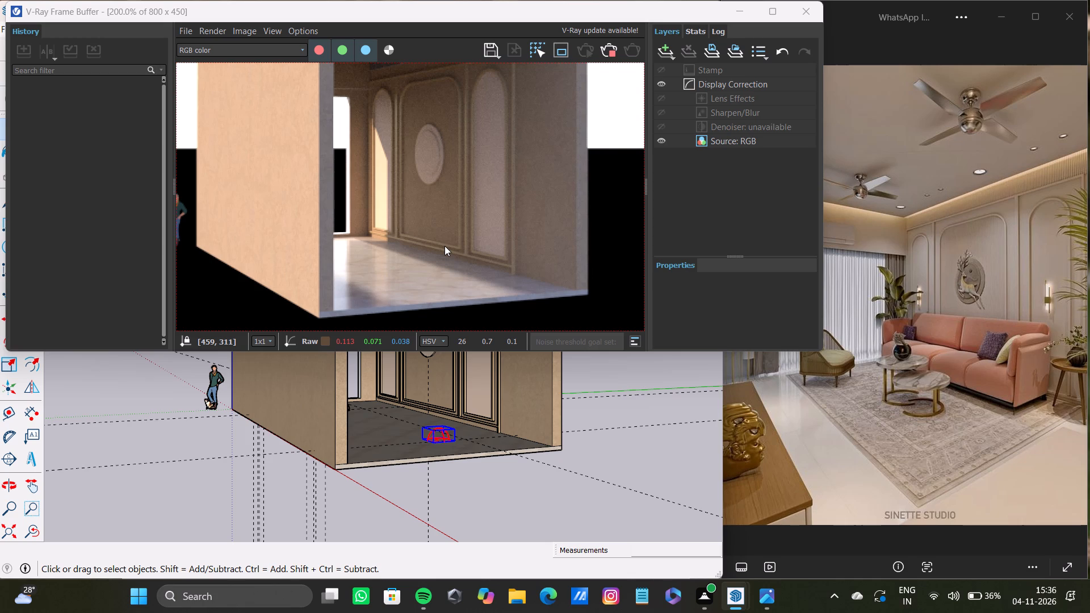
Look over the current render of the open-fronted room and close the frame buffer.
scroll(439, 132, "down", 3)
middle_click_drag(466, 194, 408, 194)
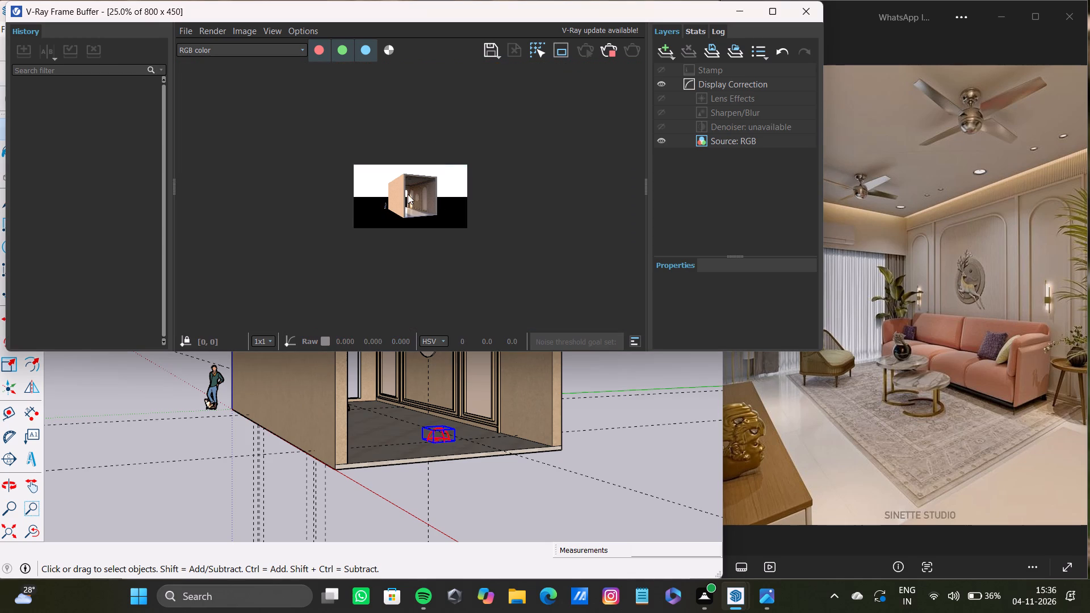
middle_click_drag(408, 194, 372, 194)
left_click(799, 5)
Restart the interactive V-Ray render with the room's view facing the wooden cabinet and tall grey frames, and check the image.
middle_click_drag(519, 369, 450, 370)
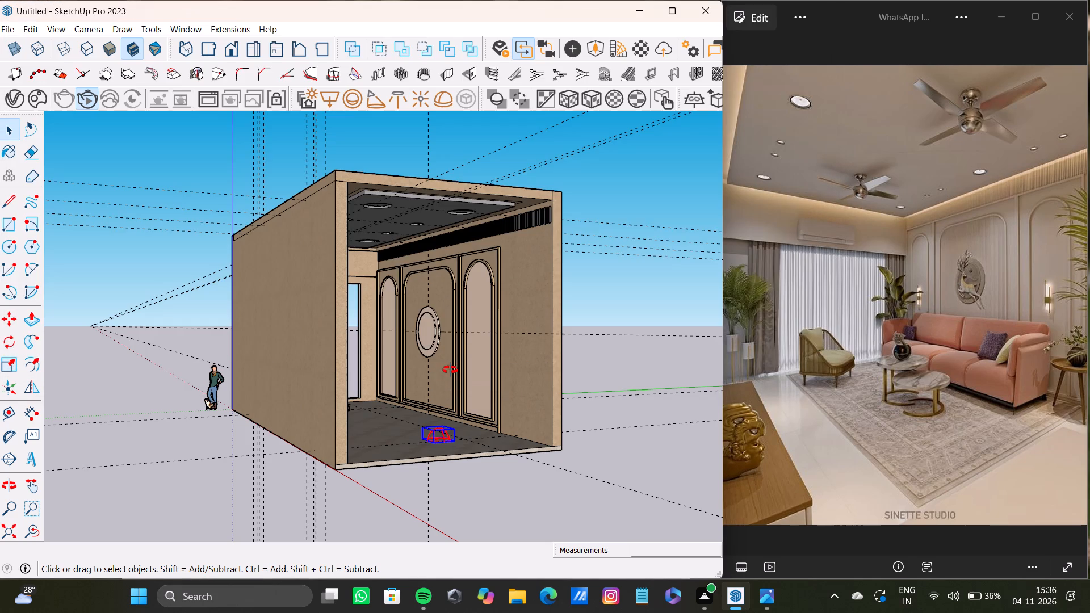
middle_click_drag(450, 370, 343, 372)
middle_click_drag(464, 366, 275, 357)
scroll(200, 350, "up", 4)
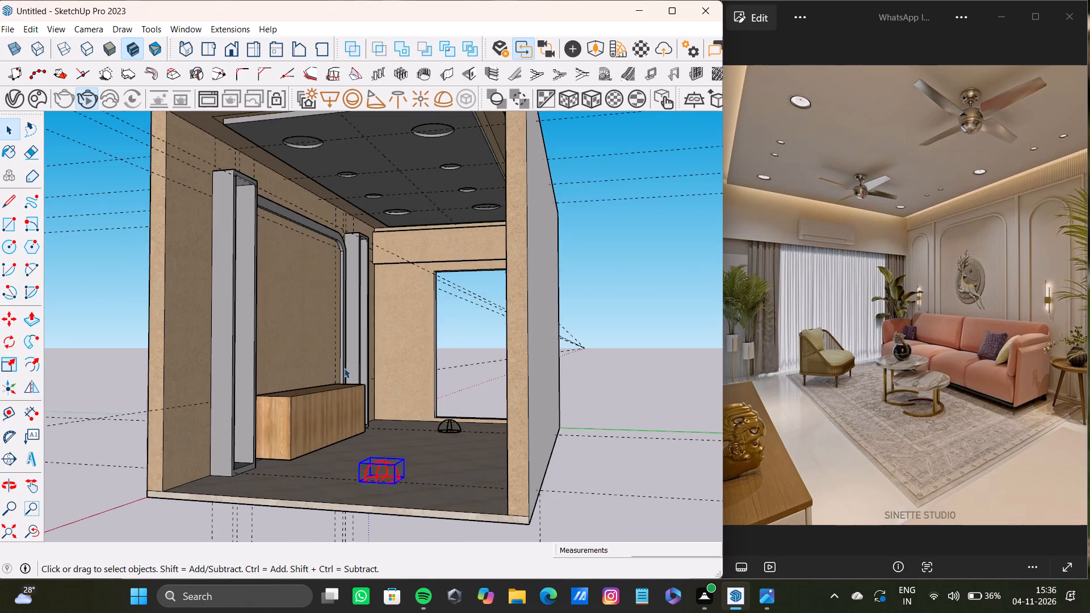
middle_click_drag(344, 368, 390, 349, "shift")
scroll(448, 366, "up", 2)
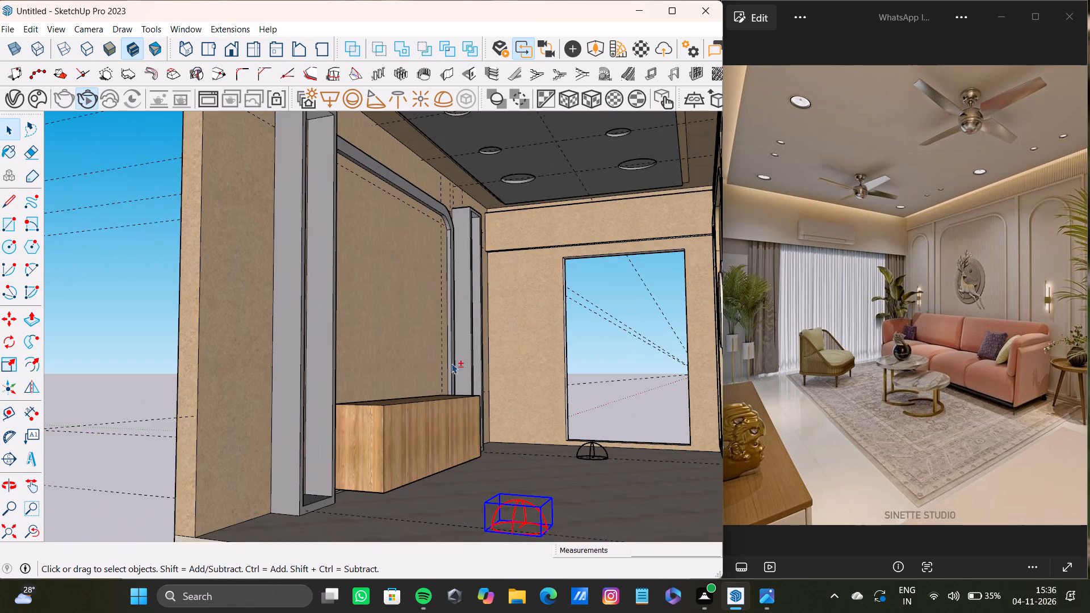
middle_click_drag(433, 363, 403, 396, "shift")
scroll(405, 392, "down", 1)
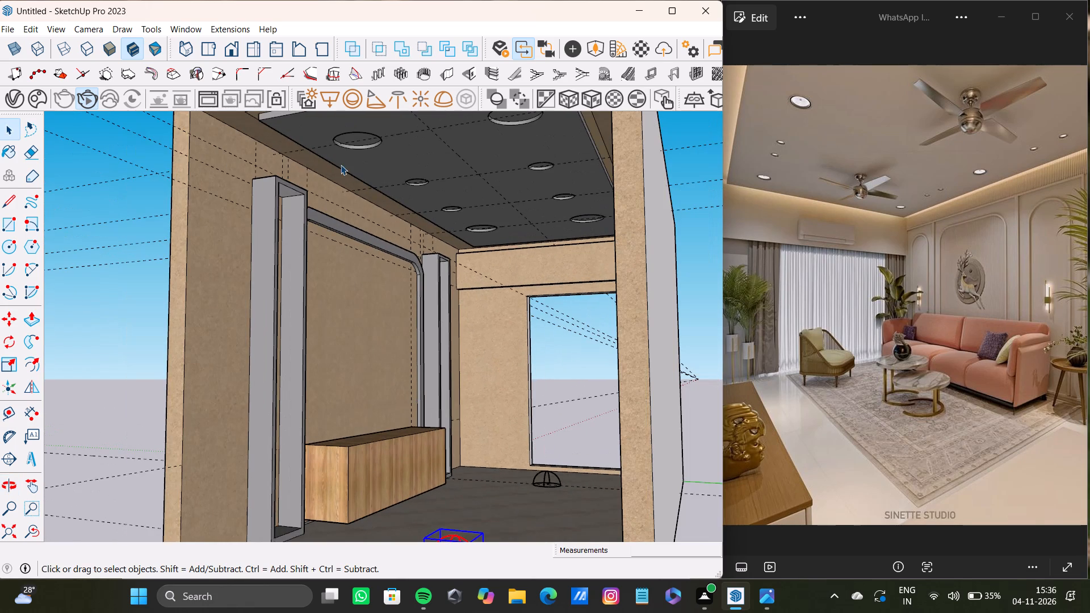
left_click(81, 99)
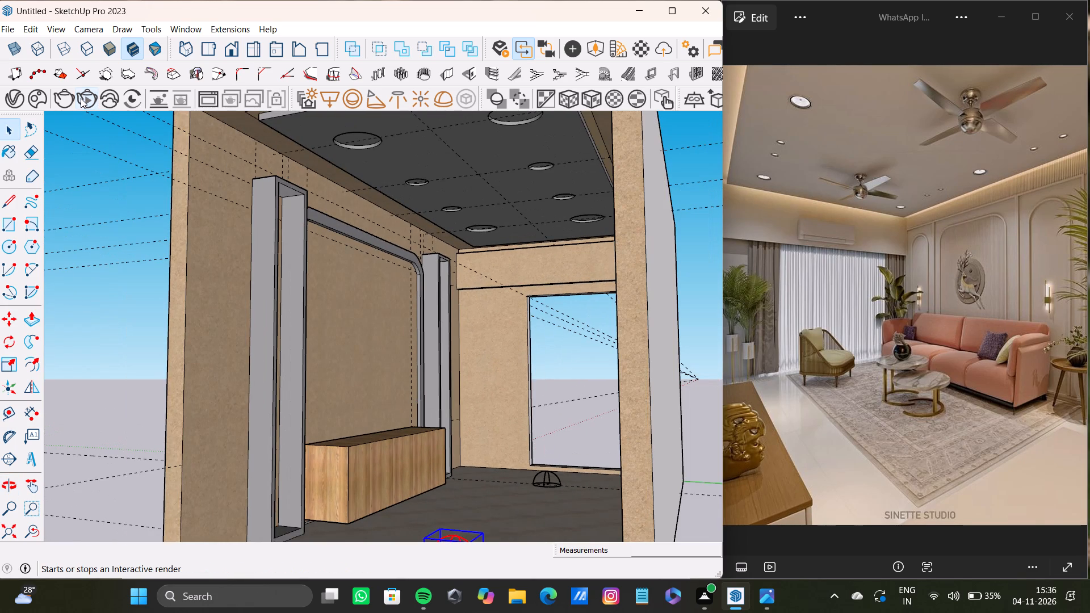
left_click(81, 98)
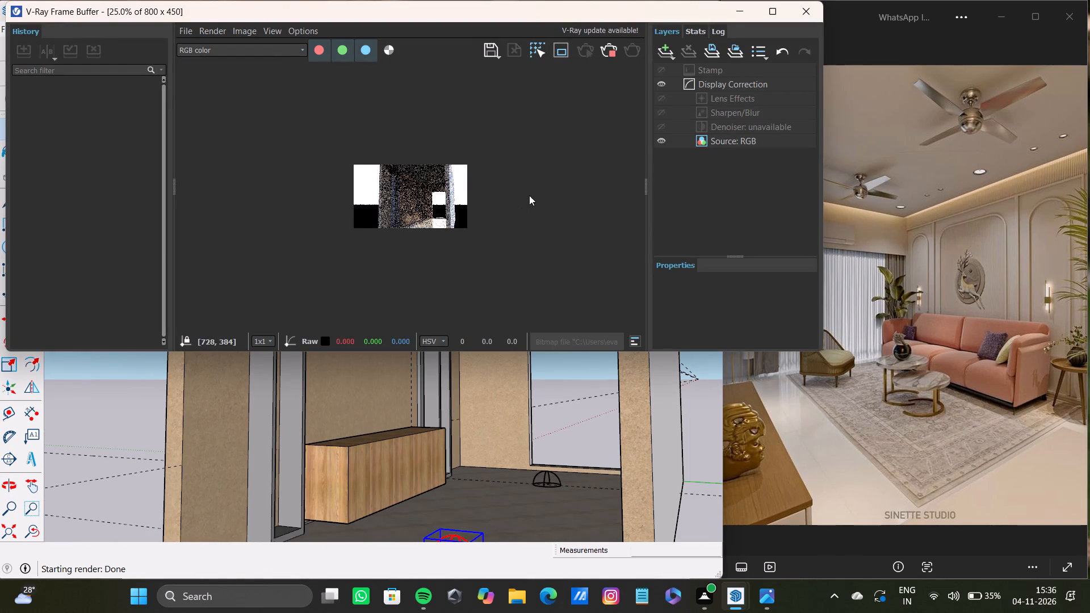
scroll(442, 206, "up", 2)
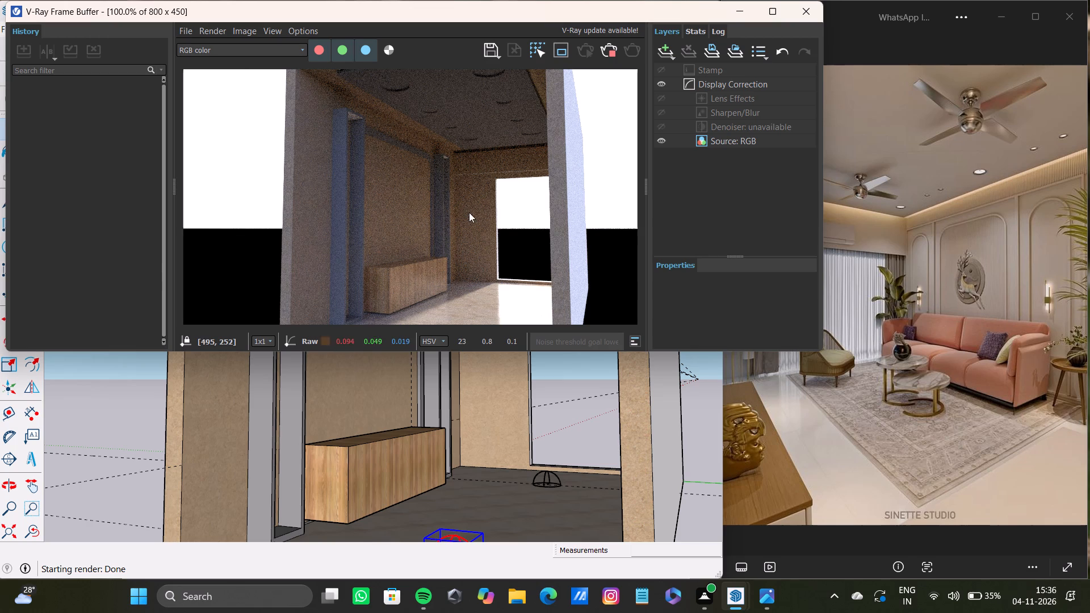
scroll(469, 215, "down", 1)
scroll(461, 212, "up", 1)
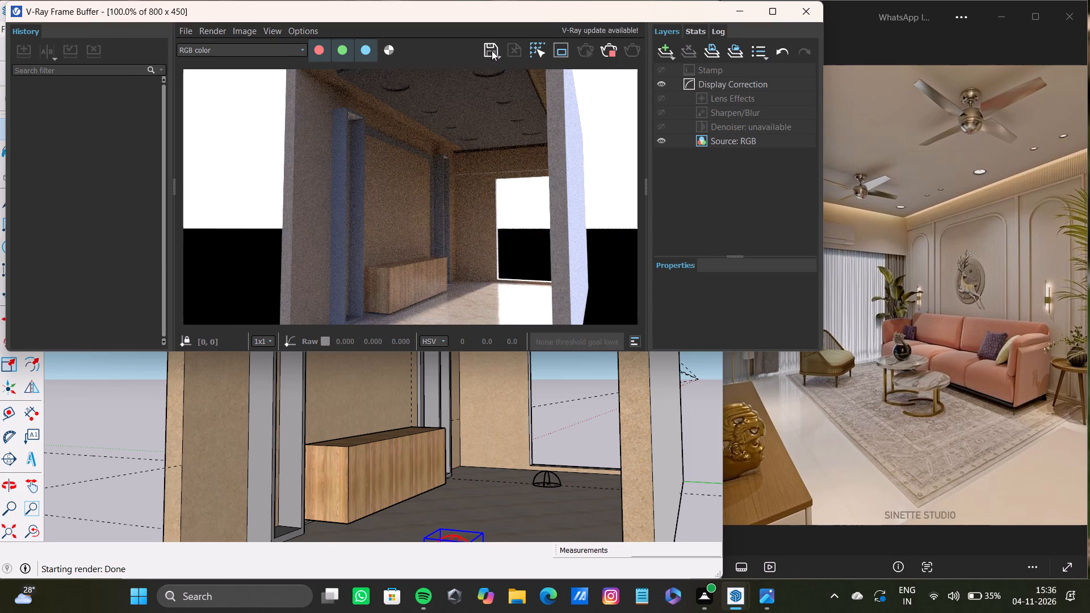
Save the cabinet-wall render as a PNG named "4th nov vray1" in the Desktop pdfs folder and close the frame buffer.
left_click(492, 49)
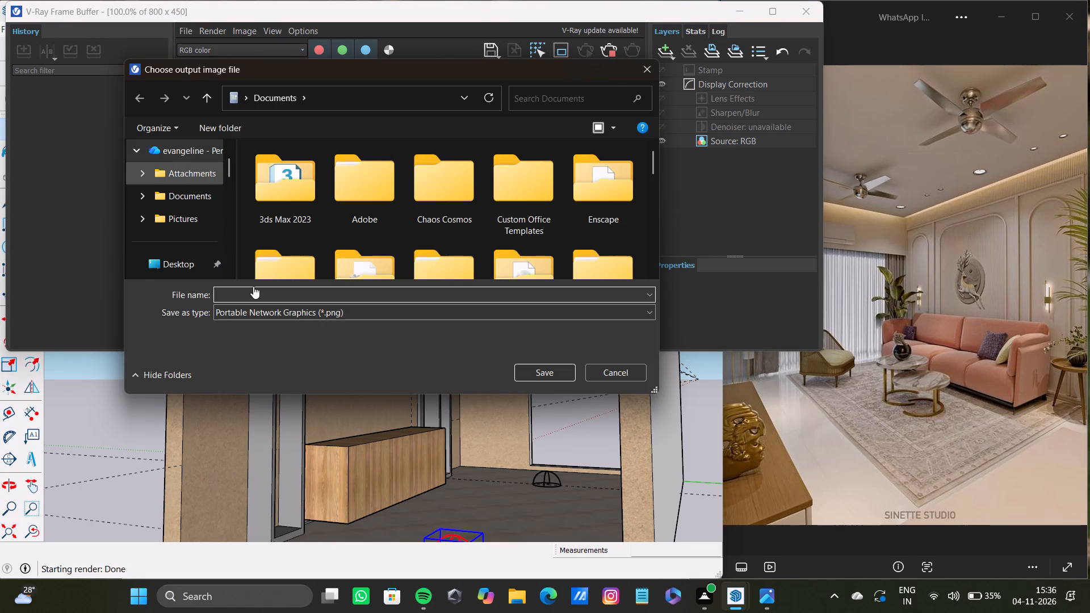
scroll(188, 238, "down", 6)
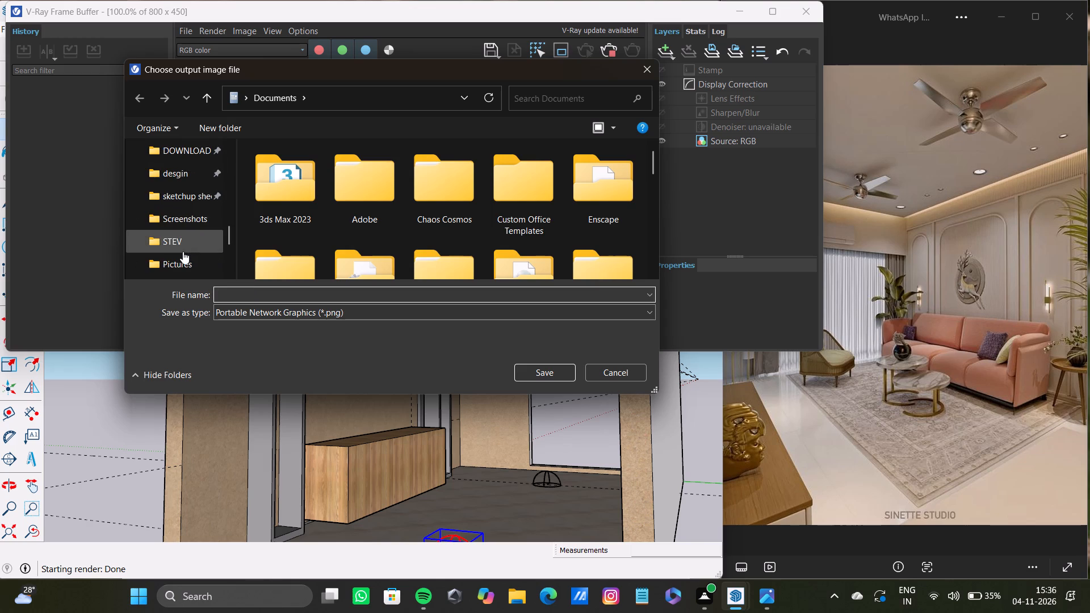
scroll(183, 251, "down", 1)
left_click(182, 219)
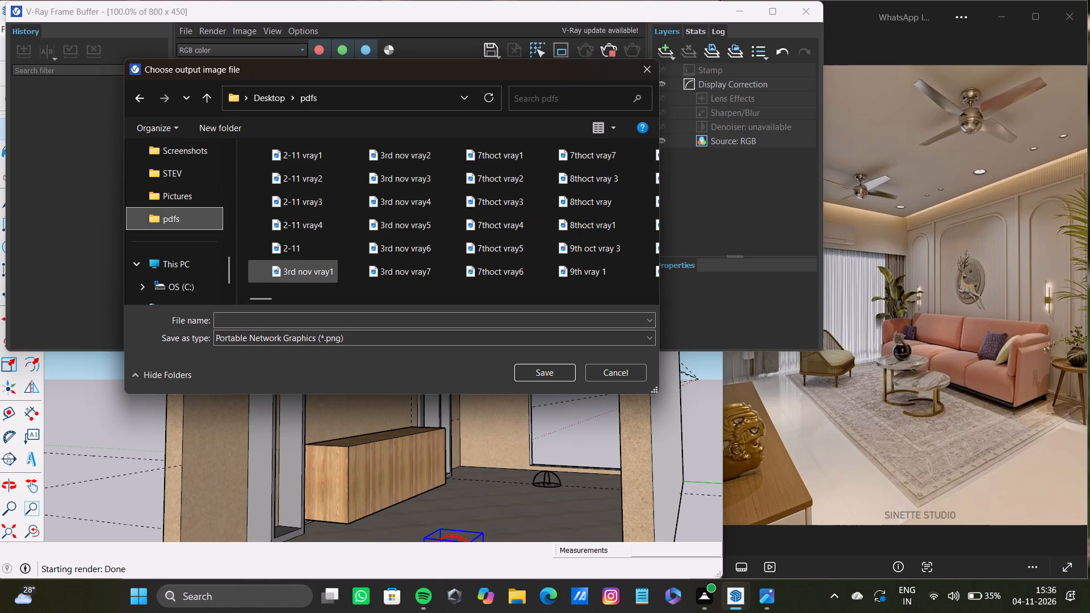
left_click(297, 316)
type("4th nov")
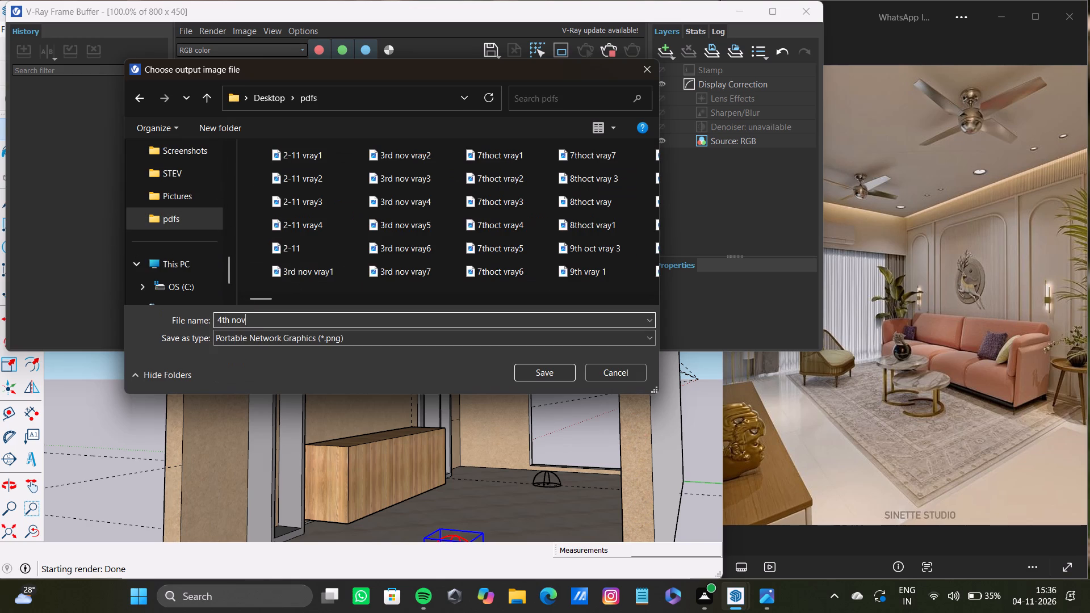
key("space")
type("vray1")
key("Return")
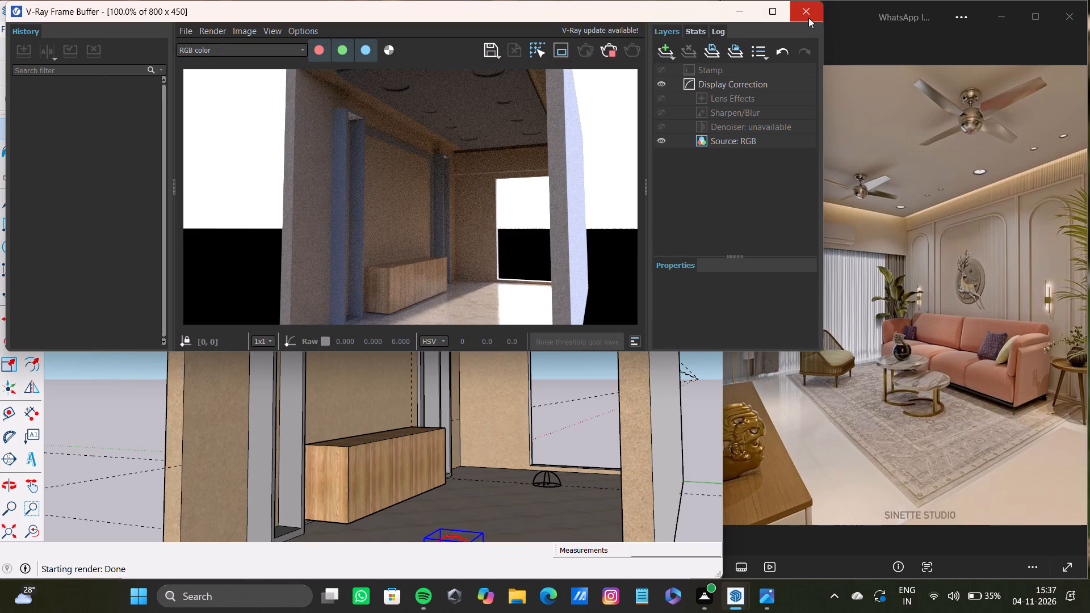
left_click(808, 18)
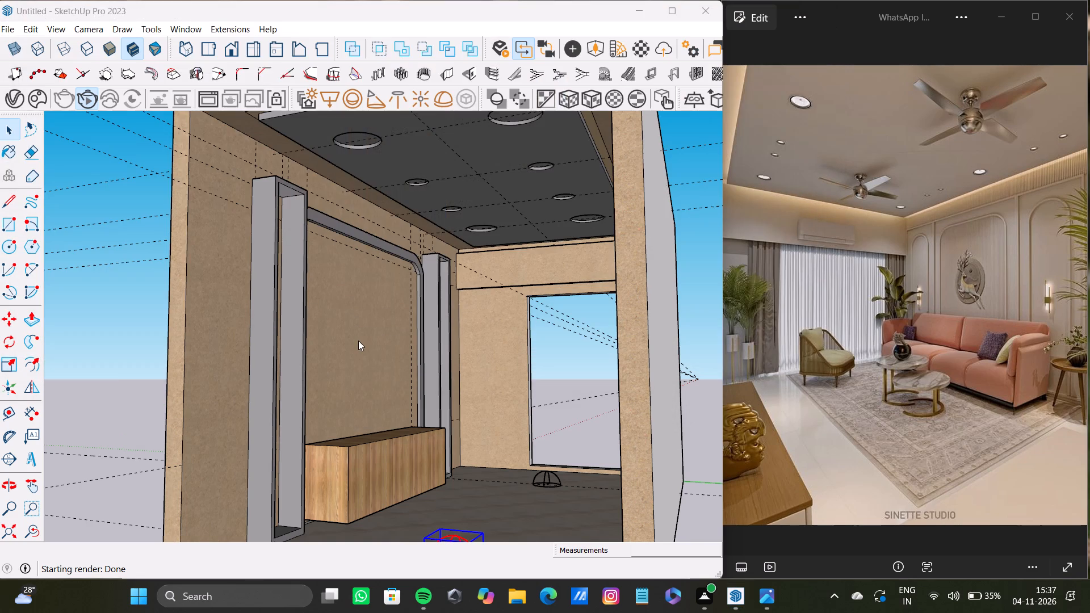
Restart the interactive V-Ray render with the room's view showing the arched panelled wall, the window opening and the ceiling.
scroll(358, 339, "down", 20)
scroll(358, 339, "down", 15)
scroll(355, 361, "down", 16)
scroll(384, 434, "down", 3)
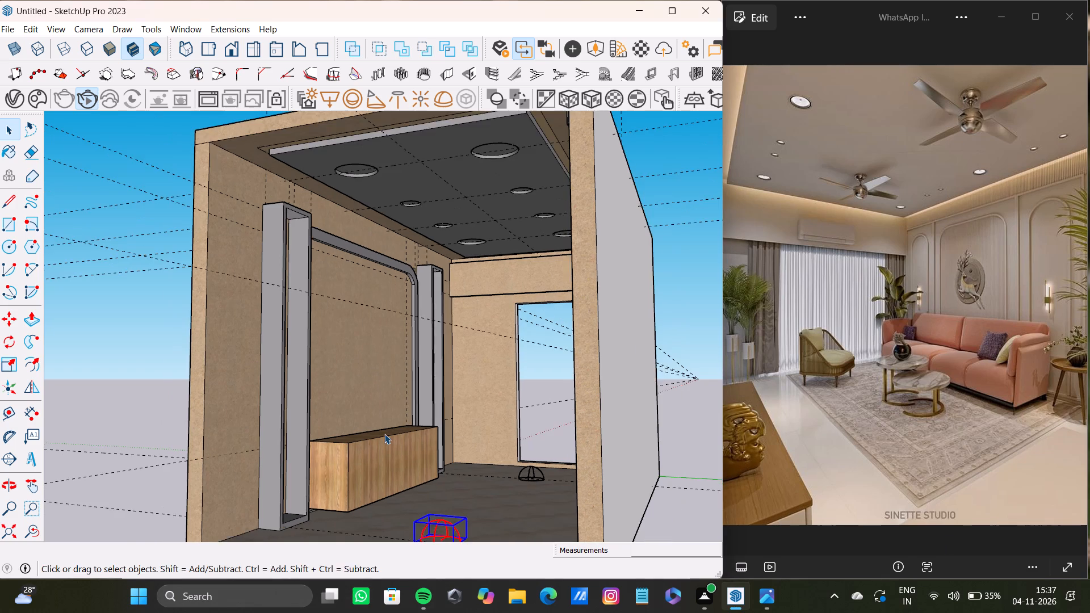
scroll(384, 434, "down", 2)
middle_click_drag(377, 439, 456, 429)
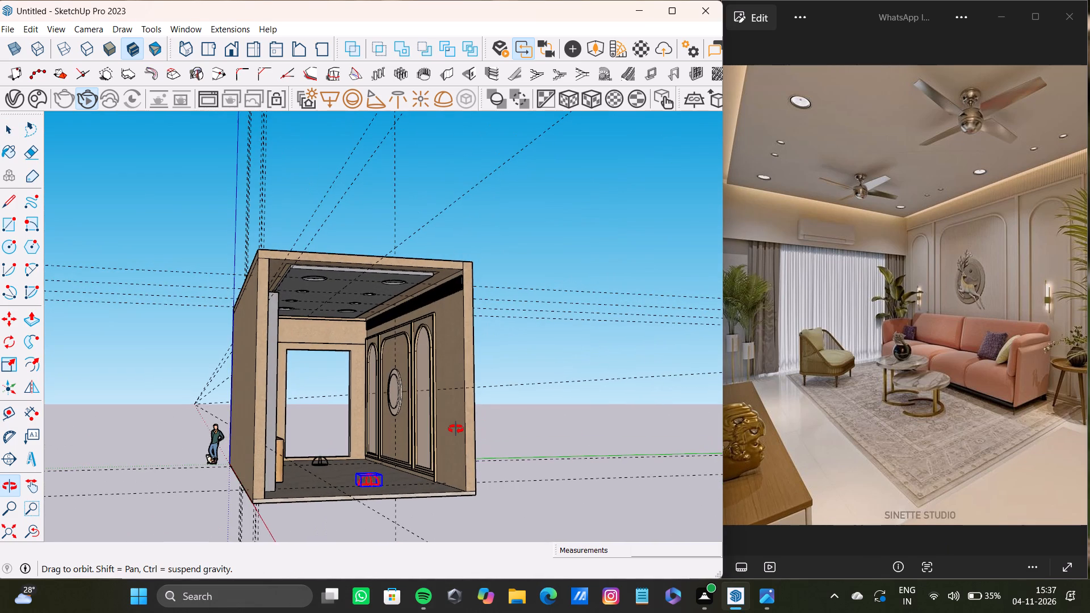
middle_click_drag(456, 429, 453, 429)
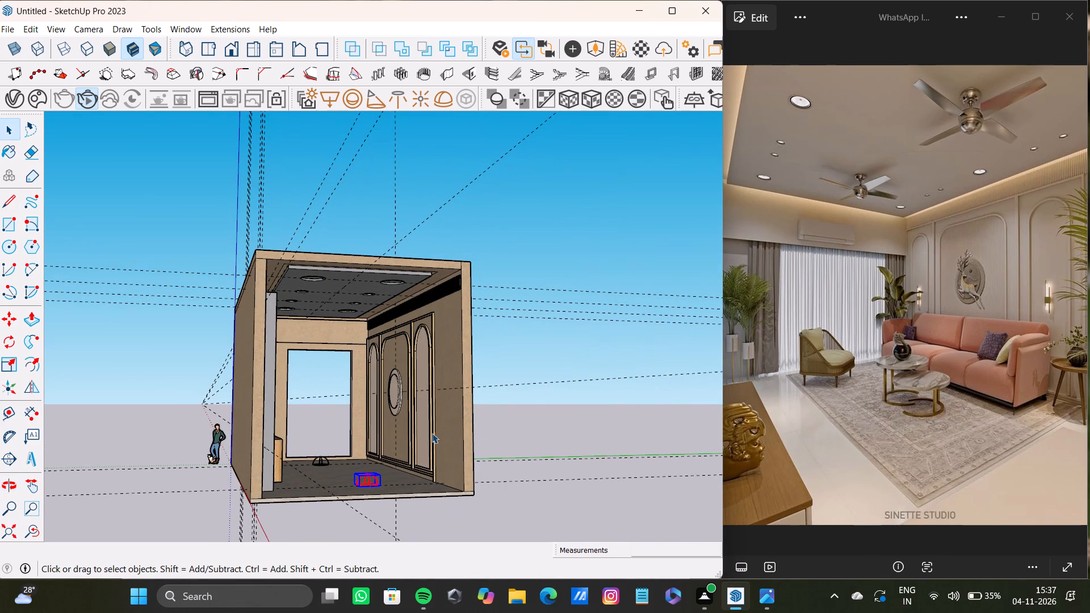
scroll(412, 444, "up", 3)
middle_click_drag(352, 464, 359, 457)
scroll(350, 447, "up", 1)
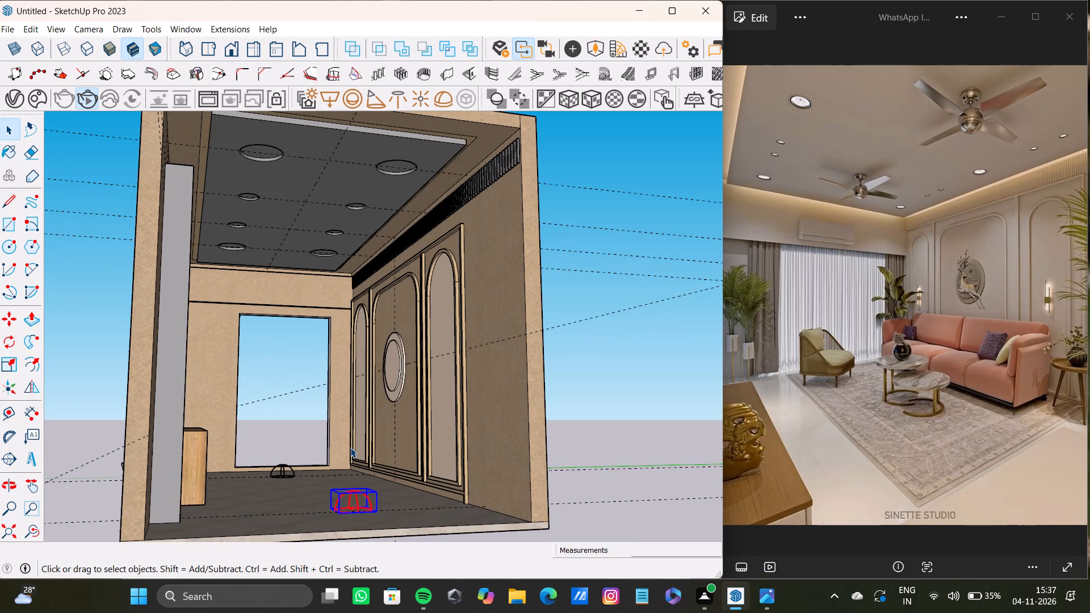
scroll(343, 432, "up", 1)
scroll(339, 424, "up", 1, "shift")
middle_click_drag(338, 424, 336, 442, "shift")
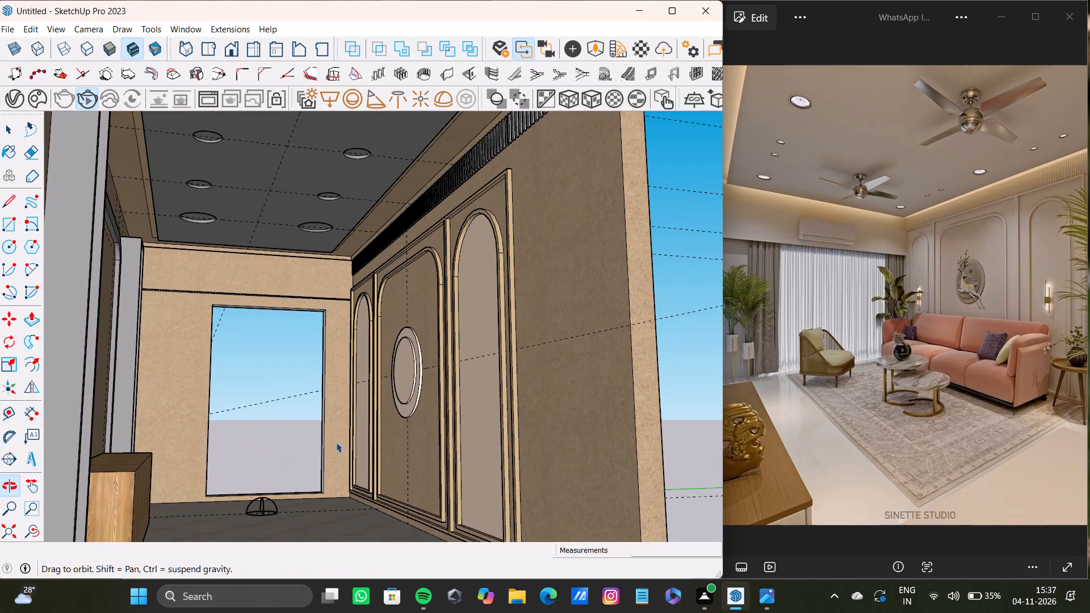
middle_click_drag(336, 442, 336, 442, "shift")
scroll(336, 440, "down", 1)
middle_click_drag(336, 439, 327, 438)
scroll(326, 438, "down", 2)
middle_click_drag(328, 435, 354, 398)
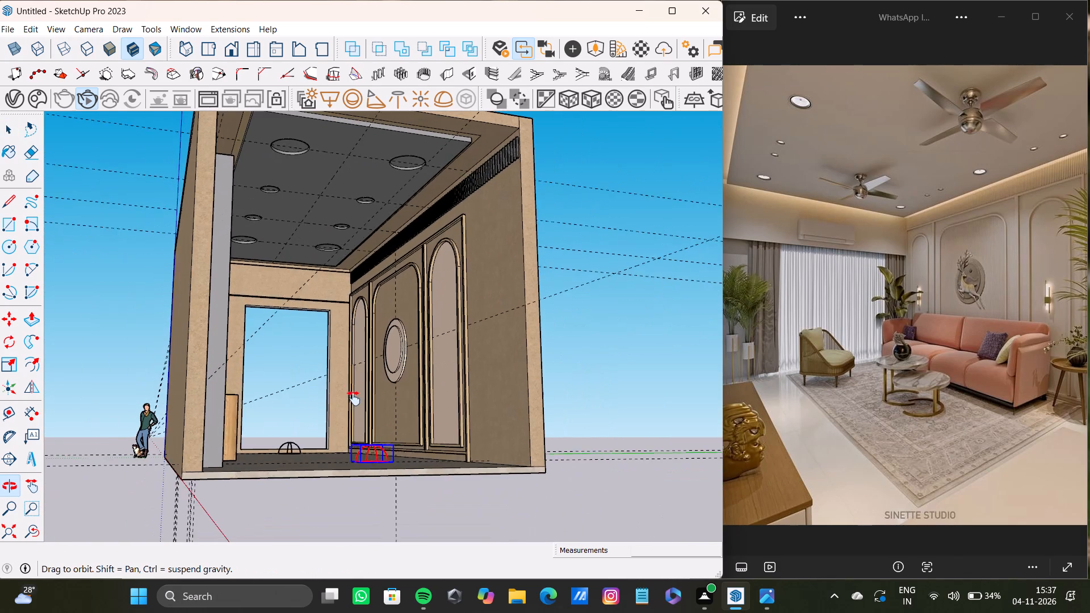
middle_click_drag(354, 398, 352, 419)
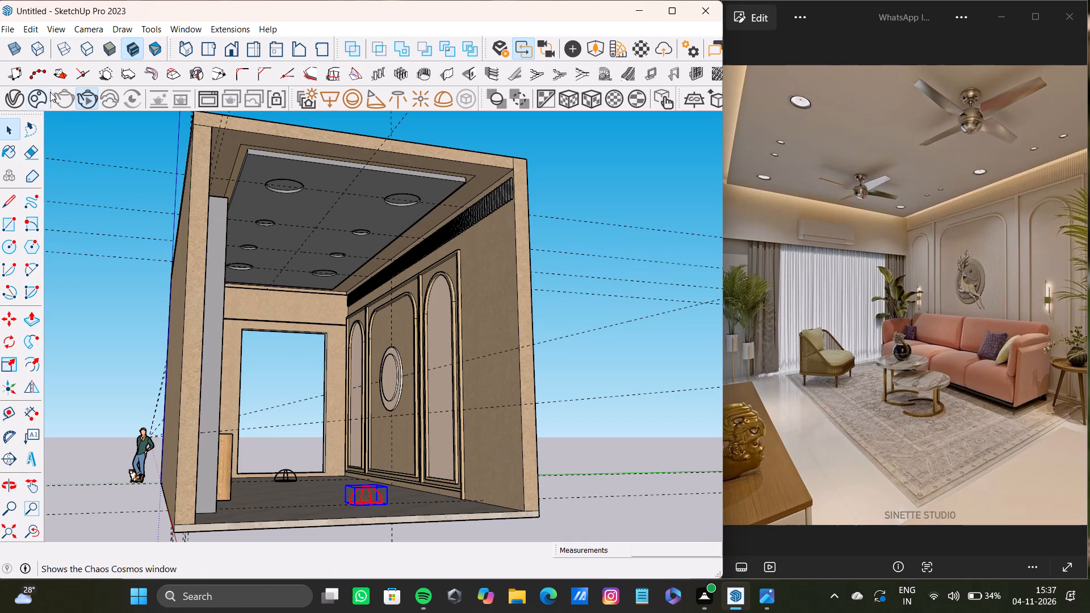
left_click(83, 100)
left_click(91, 103)
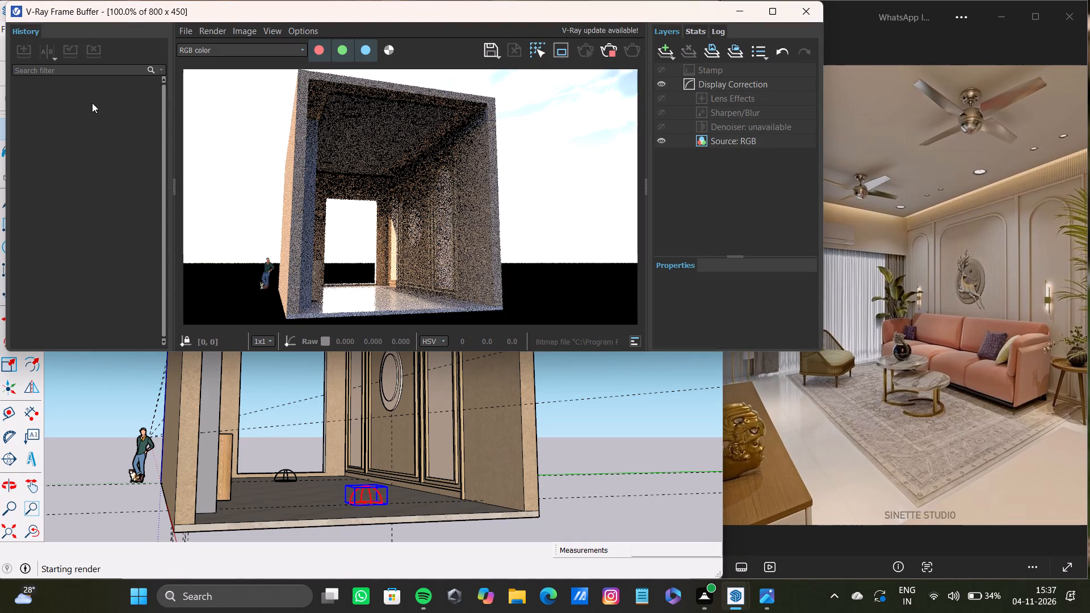
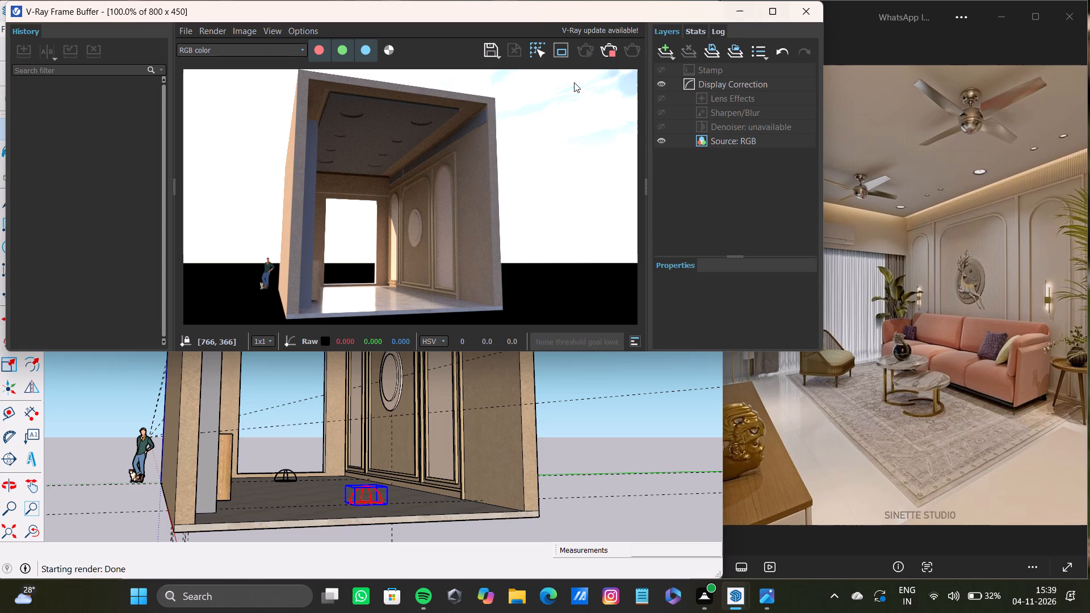
Save the current render as a PNG named "4th nov vray2" in the Desktop pdfs folder and close the frame buffer.
left_click(489, 49)
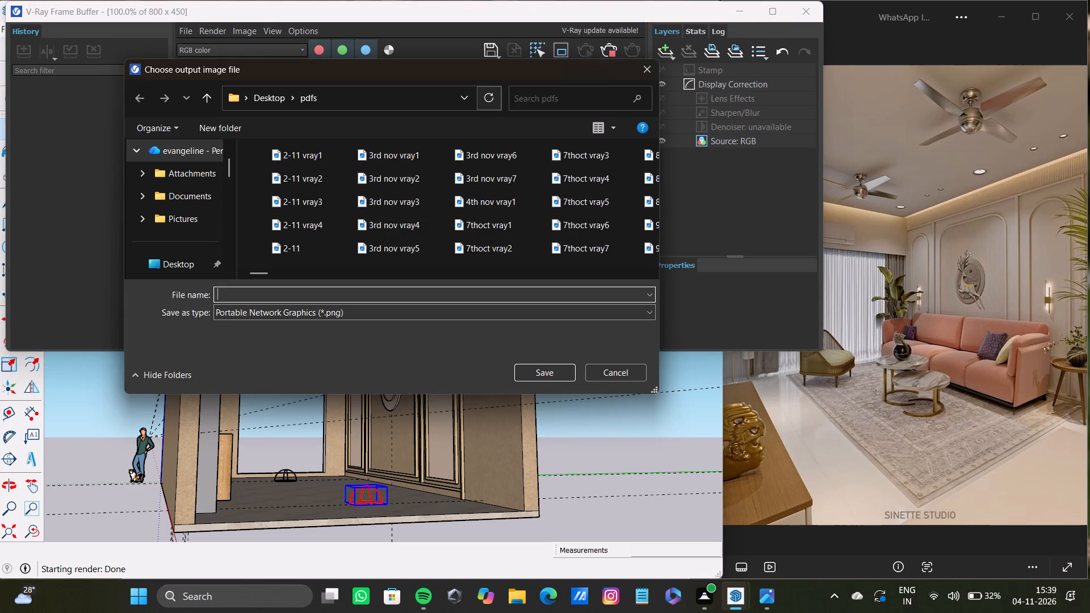
left_click(316, 290)
type("4th")
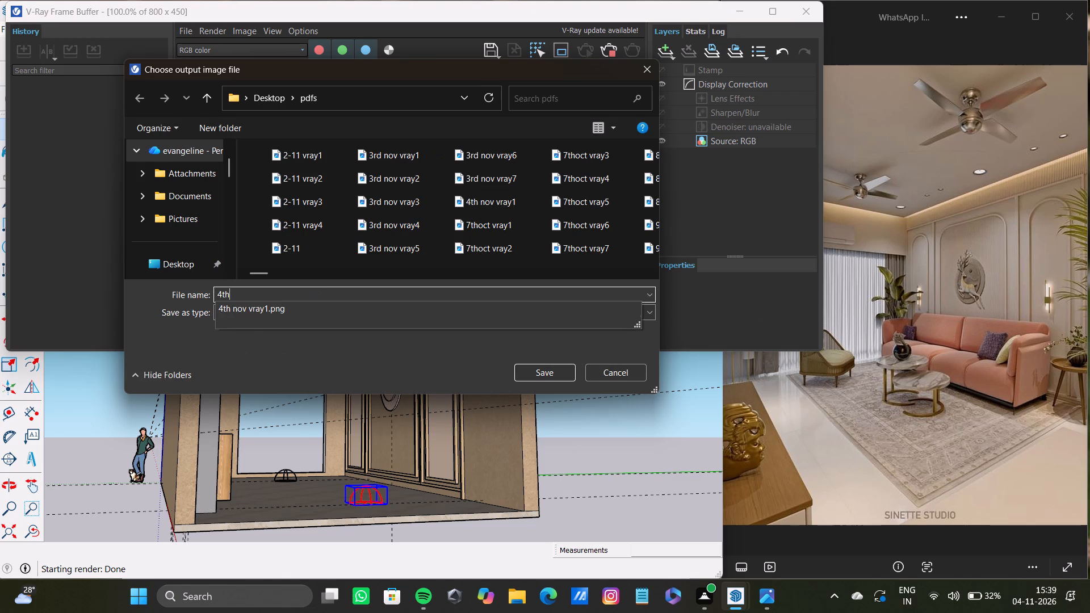
key("space")
key("n")
type("ov")
key("space")
key("v")
type("ray2")
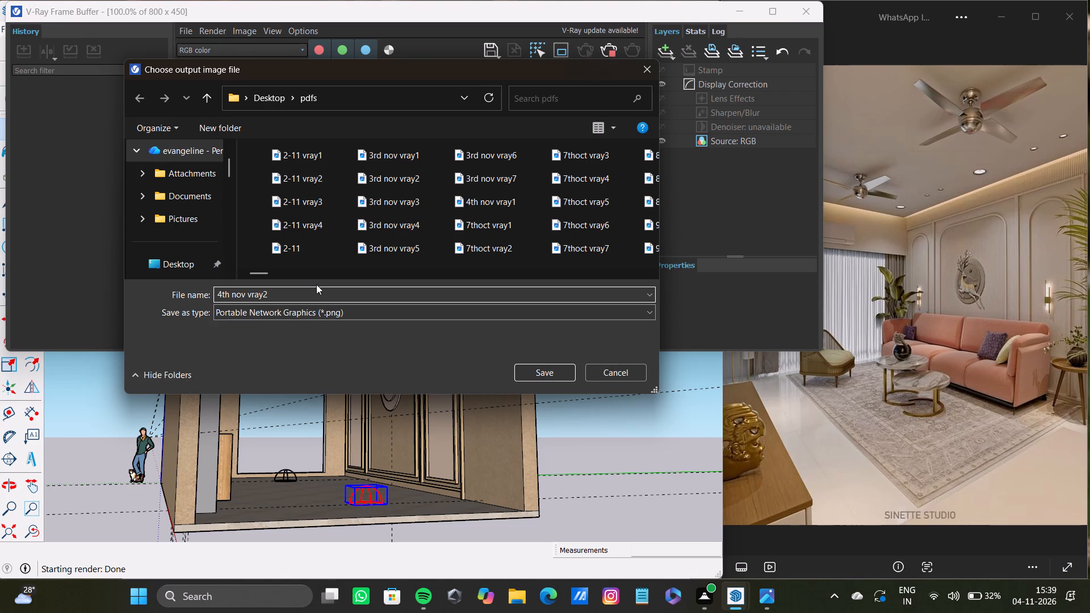
key("Return")
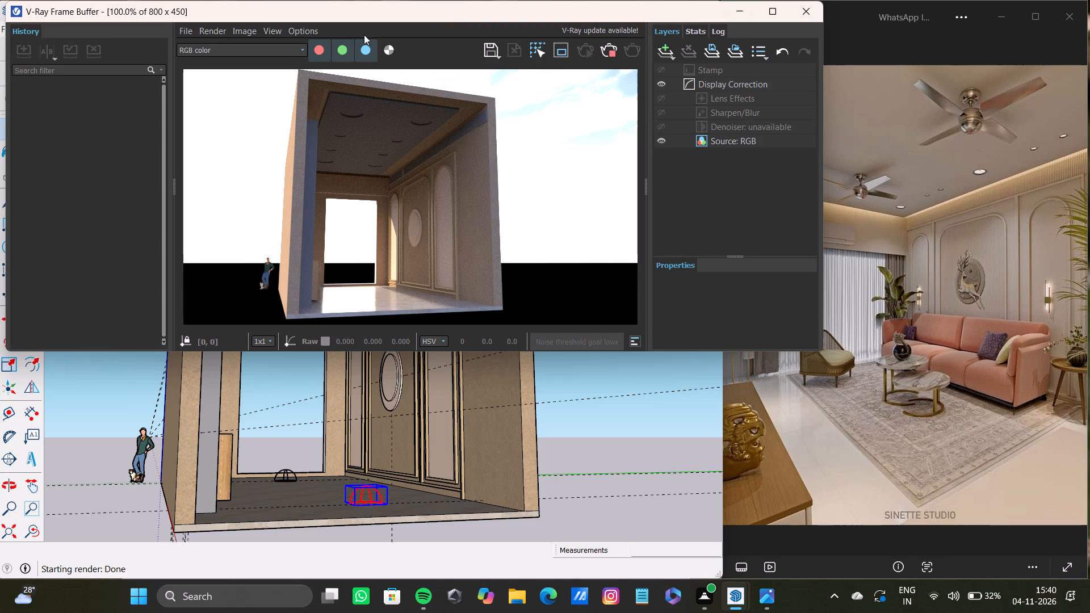
left_click(815, 15)
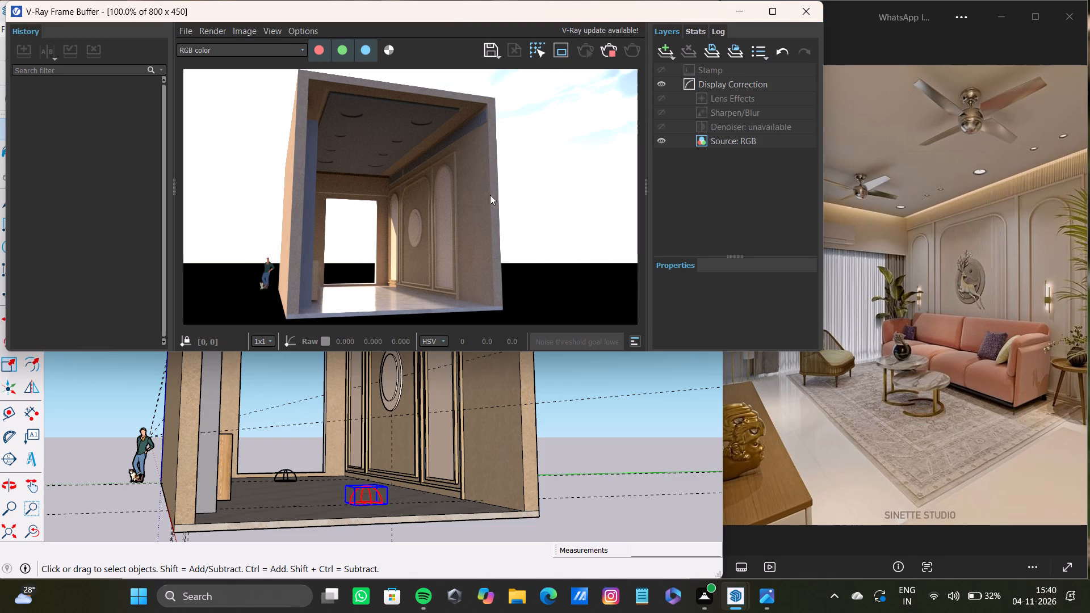
Delete the V-Ray dome light on the floor near the window opening.
scroll(450, 240, "down", 3)
middle_click_drag(445, 247, 559, 276)
scroll(459, 255, "down", 20)
scroll(459, 255, "down", 1)
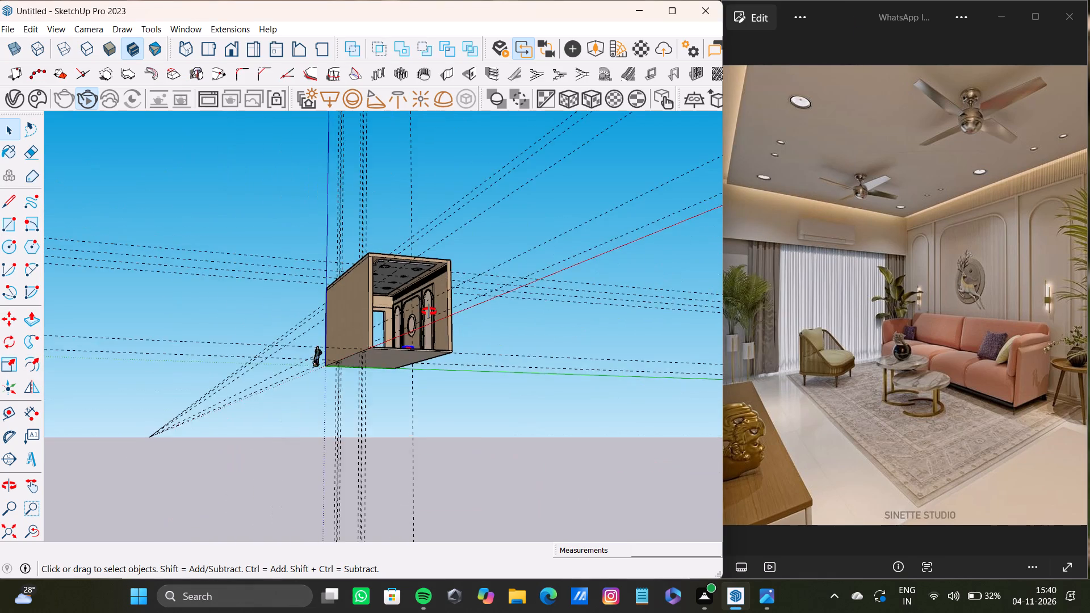
middle_click_drag(416, 308, 361, 372)
scroll(362, 348, "up", 15)
scroll(418, 368, "down", 1)
middle_click_drag(418, 368, 358, 381)
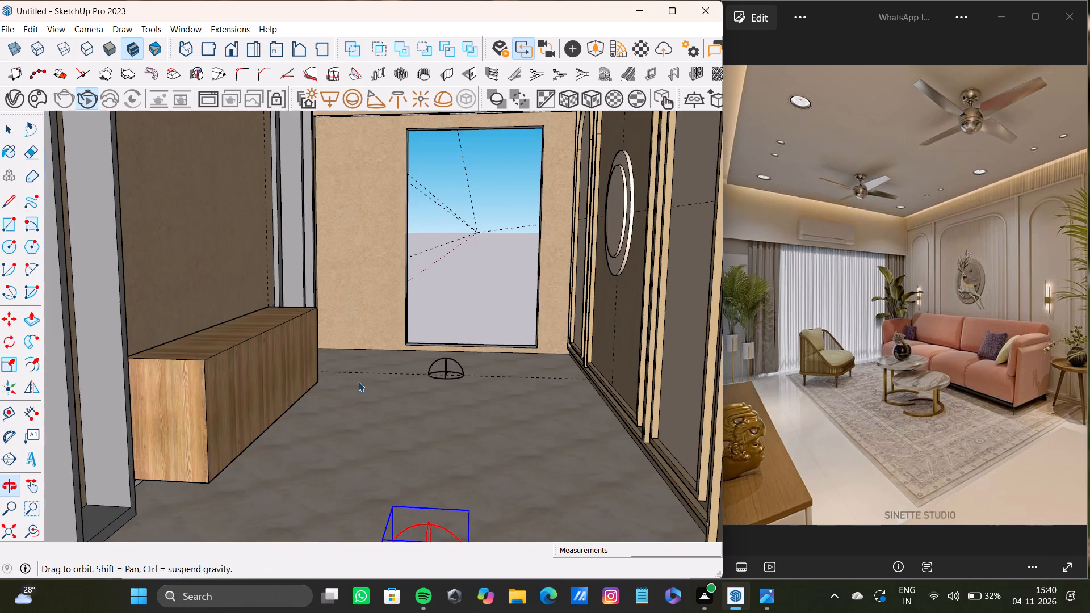
middle_click_drag(358, 381, 348, 384)
scroll(434, 372, "up", 2)
left_click(450, 371)
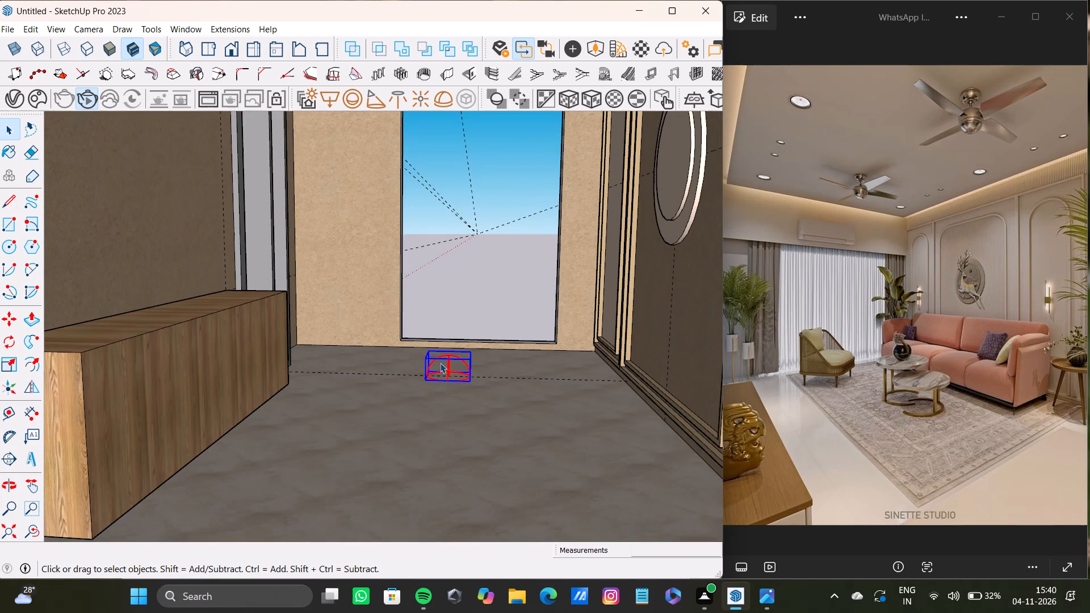
key("Delete")
Delete the remaining V-Ray dome light on the floor near the room's open front.
scroll(446, 391, "down", 9)
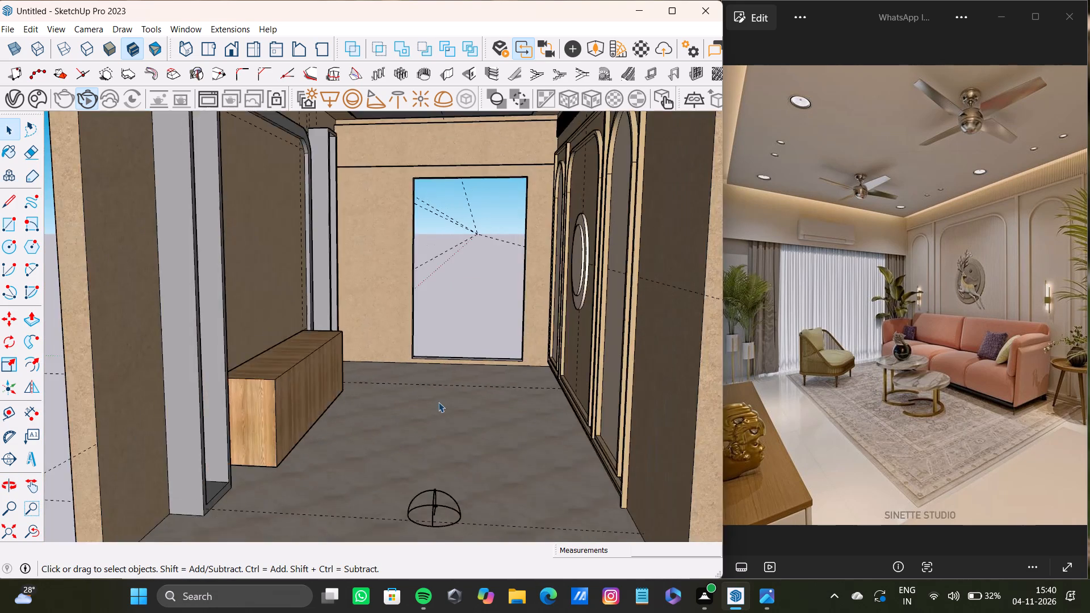
scroll(438, 402, "down", 3)
middle_click_drag(444, 402, 447, 330, "shift")
scroll(442, 356, "up", 11)
left_click(441, 355)
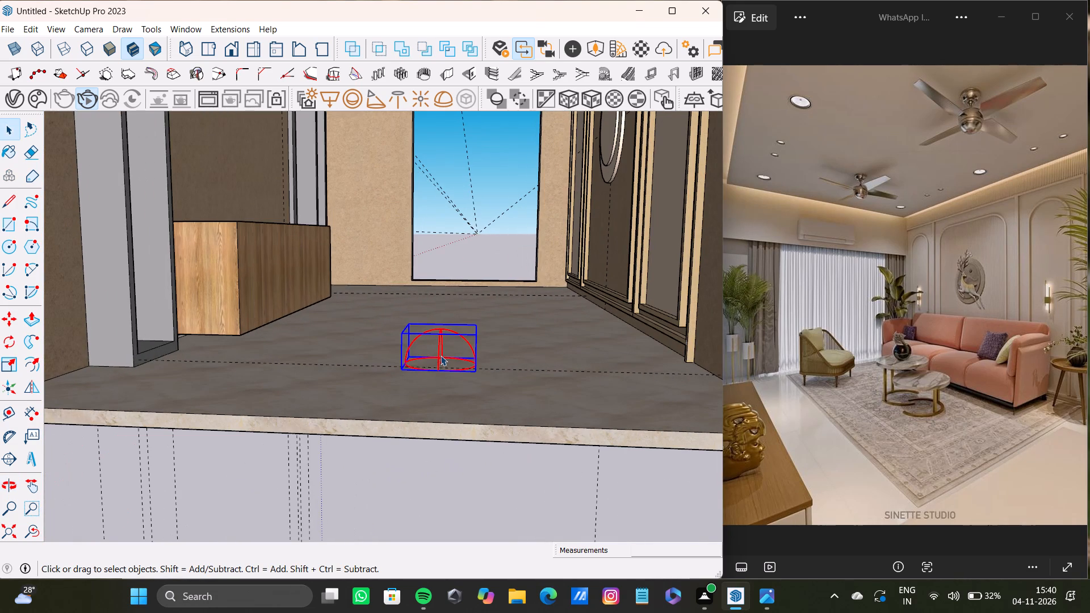
key("Delete")
Place V-Ray spot lights in the four circular ceiling recesses on the cabinet side, from the large front recess to the rear one.
scroll(414, 357, "down", 11)
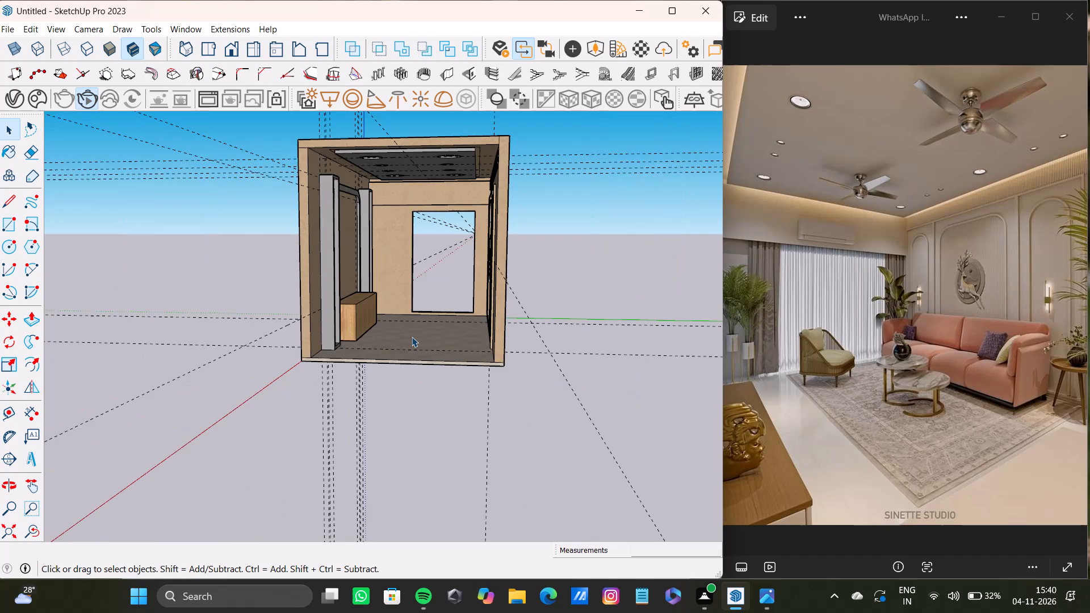
scroll(412, 337, "down", 4)
middle_click_drag(412, 337, 323, 364, "shift")
scroll(371, 314, "up", 9)
middle_click_drag(392, 300, 578, 320)
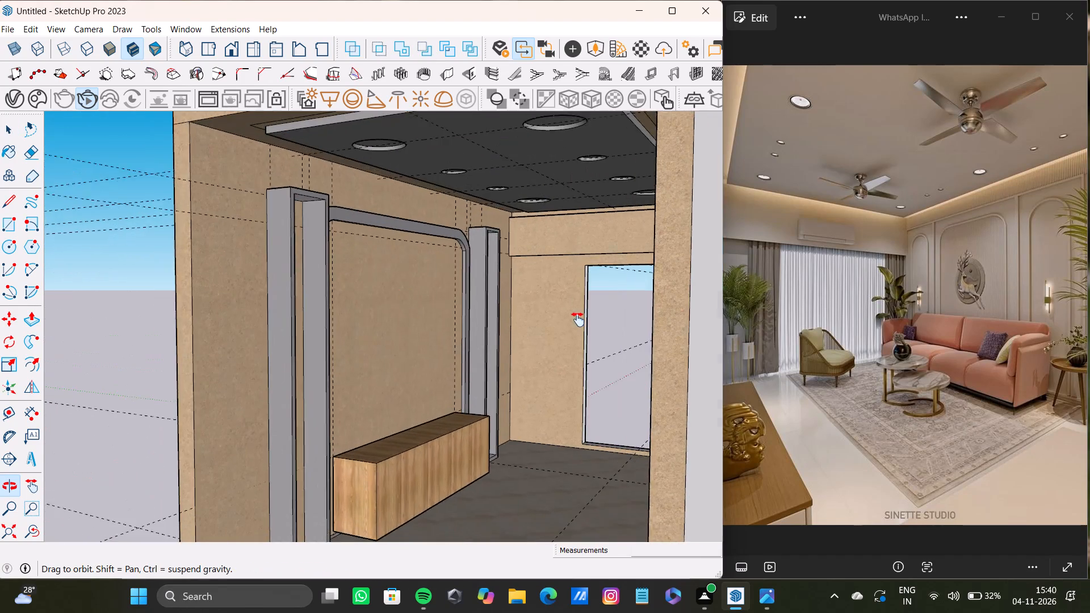
middle_click_drag(578, 320, 450, 287)
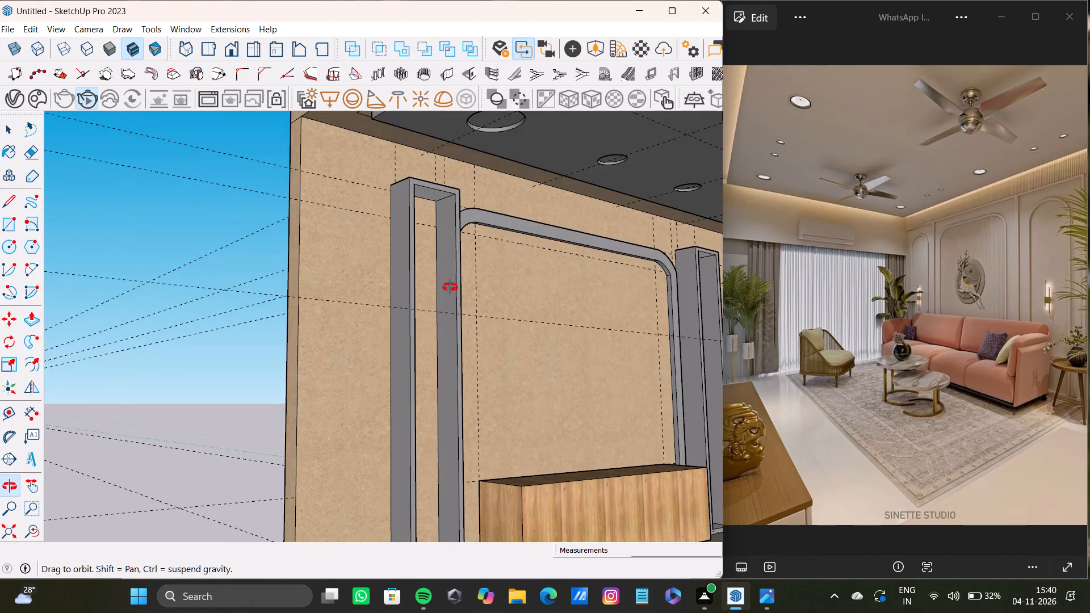
middle_click_drag(450, 287, 379, 254)
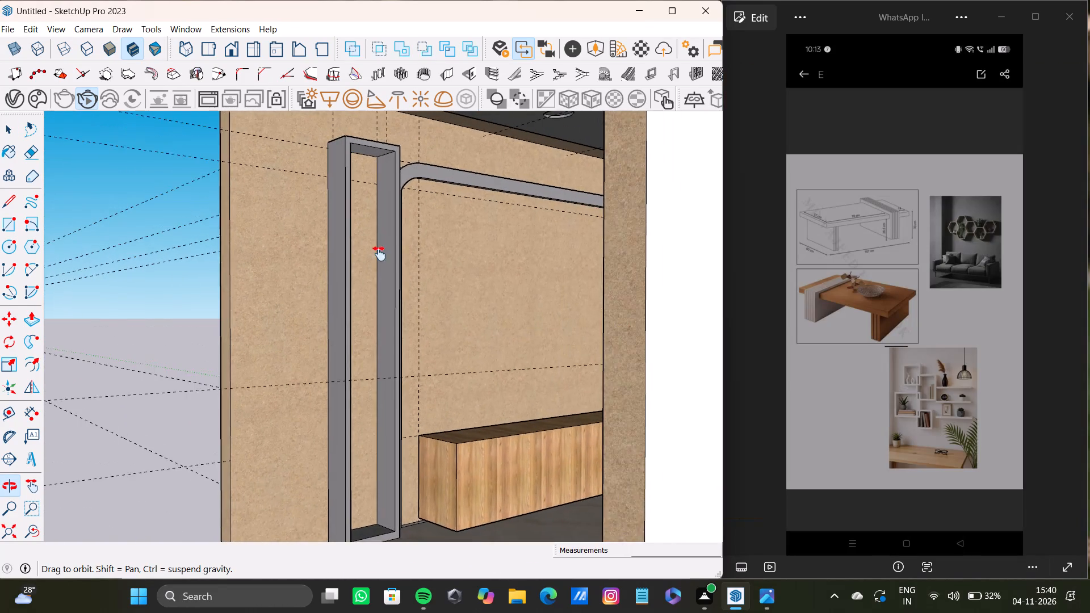
middle_click_drag(379, 254, 489, 300)
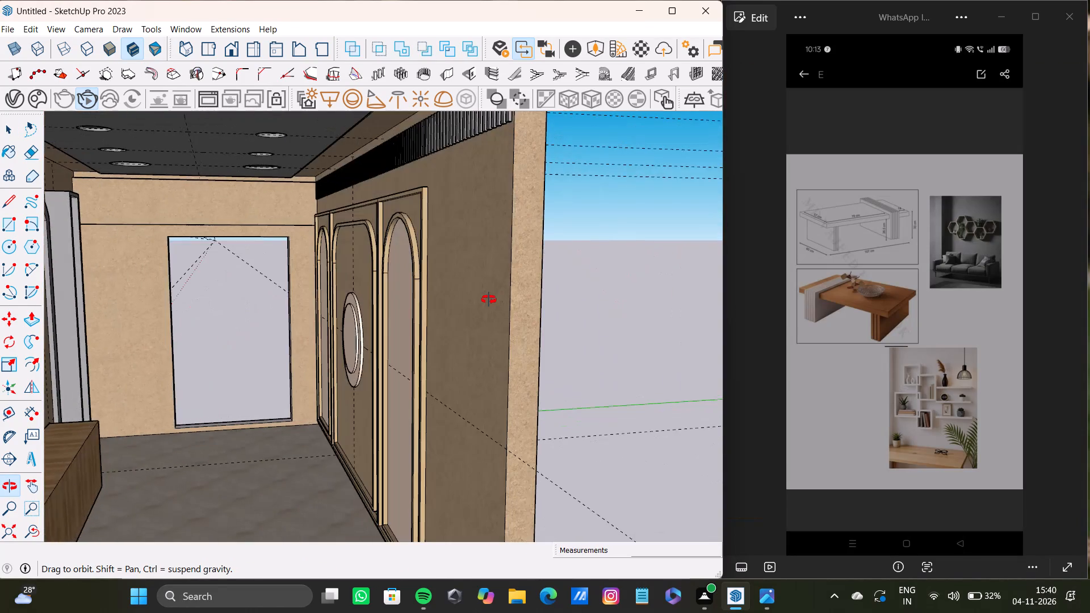
middle_click_drag(489, 300, 522, 295)
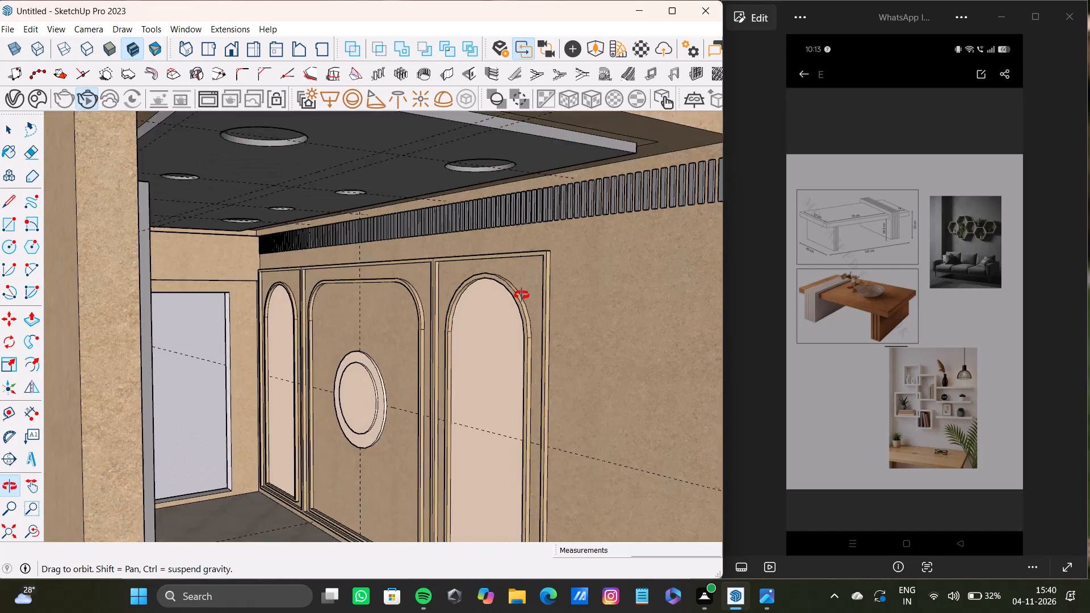
middle_click_drag(522, 295, 531, 363)
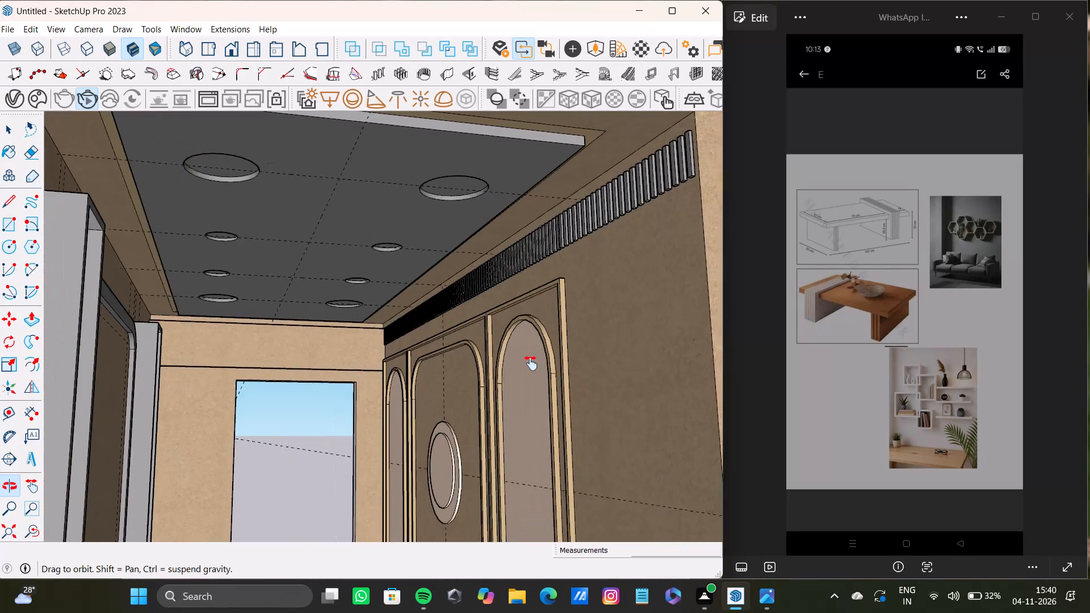
middle_click_drag(531, 363, 557, 385)
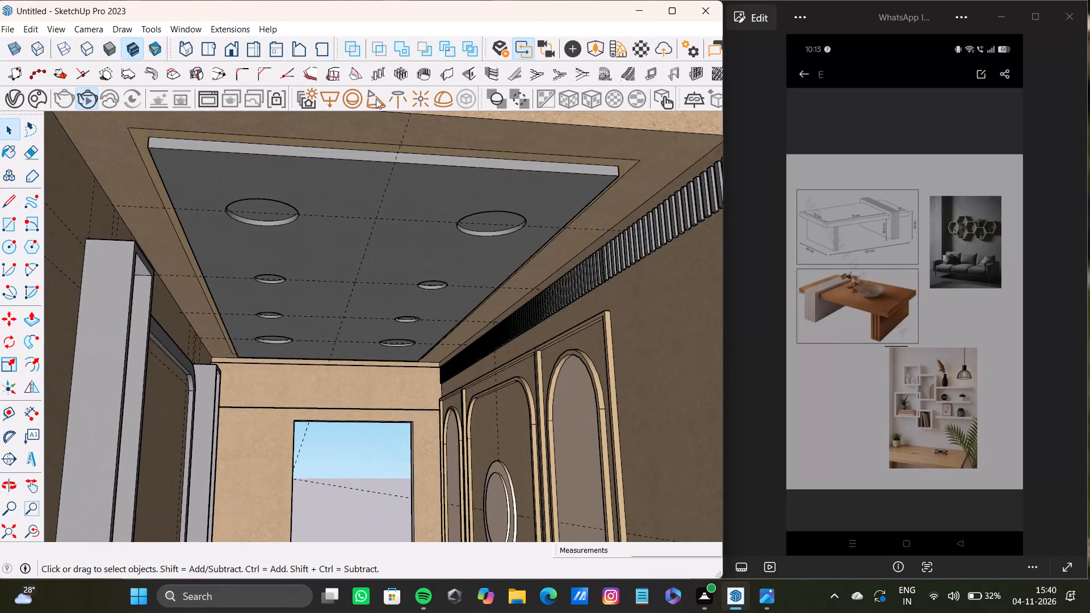
left_click(376, 98)
scroll(276, 224, "up", 3)
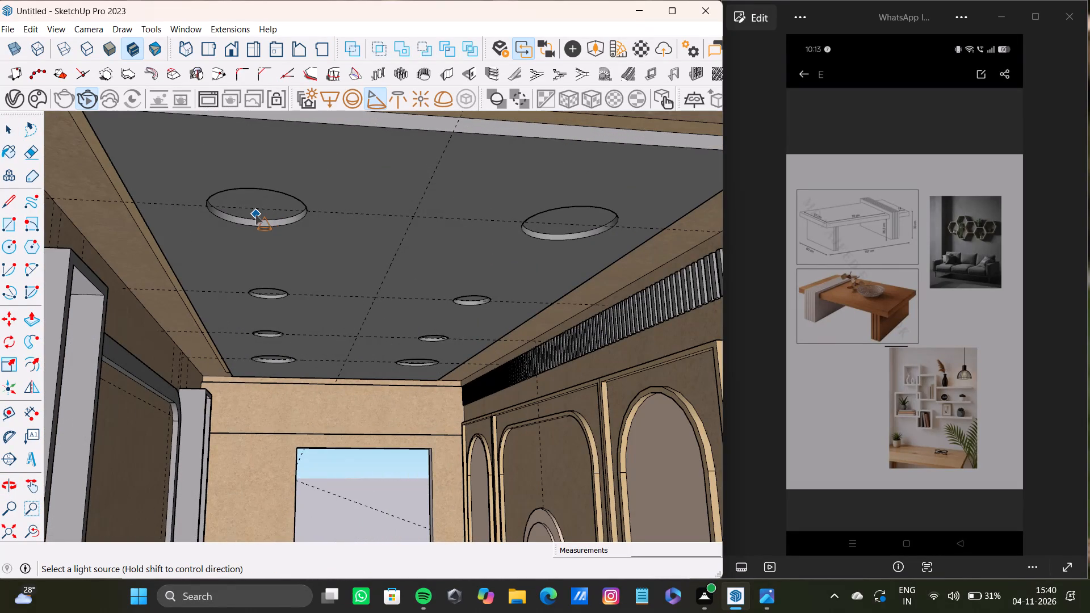
left_click(257, 212)
scroll(263, 297, "up", 10)
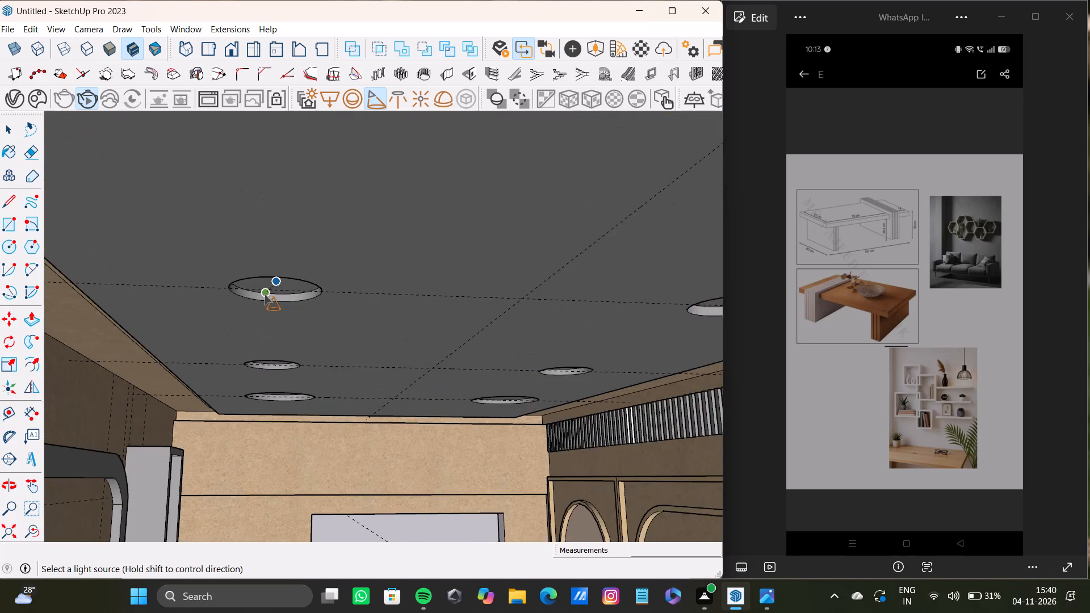
left_click(279, 289)
middle_click_drag(276, 348, 215, 290)
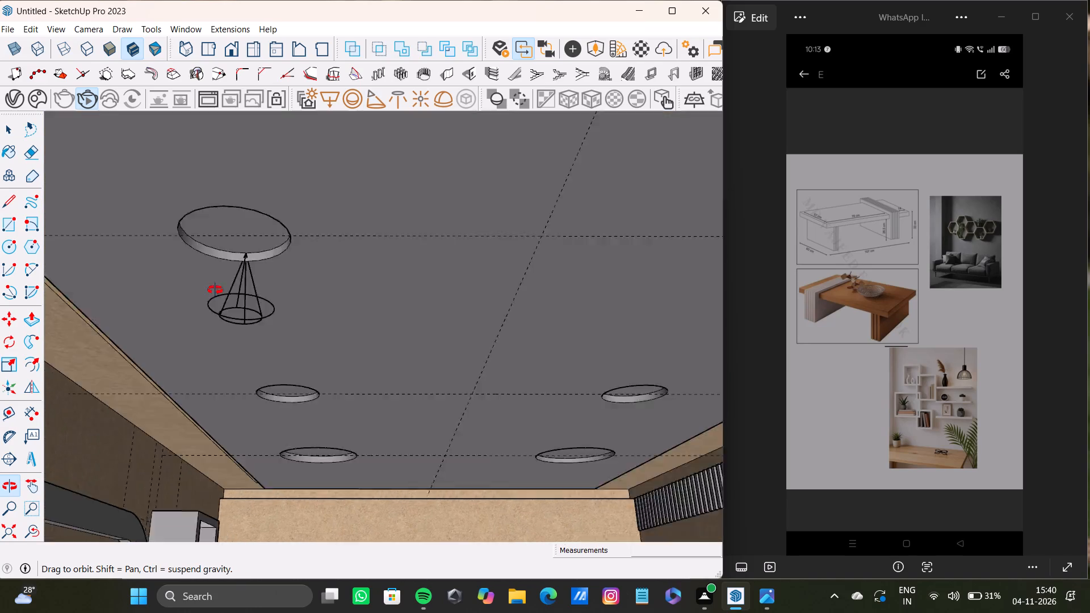
middle_click_drag(215, 290, 213, 238)
scroll(292, 372, "up", 5)
left_click(308, 396)
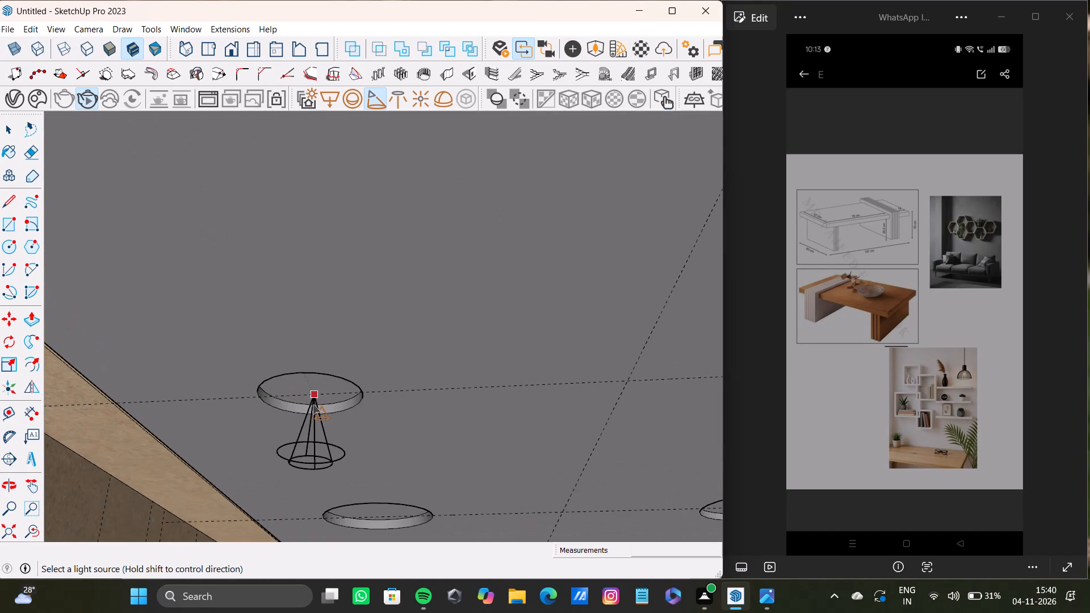
middle_click_drag(356, 438, 329, 320, "shift")
left_click(360, 434)
Place V-Ray spot lights in the four circular ceiling recesses on the arched panelled wall side, from the rear to the large front recess.
scroll(410, 431, "down", 1)
middle_click_drag(407, 421, 353, 394, "shift")
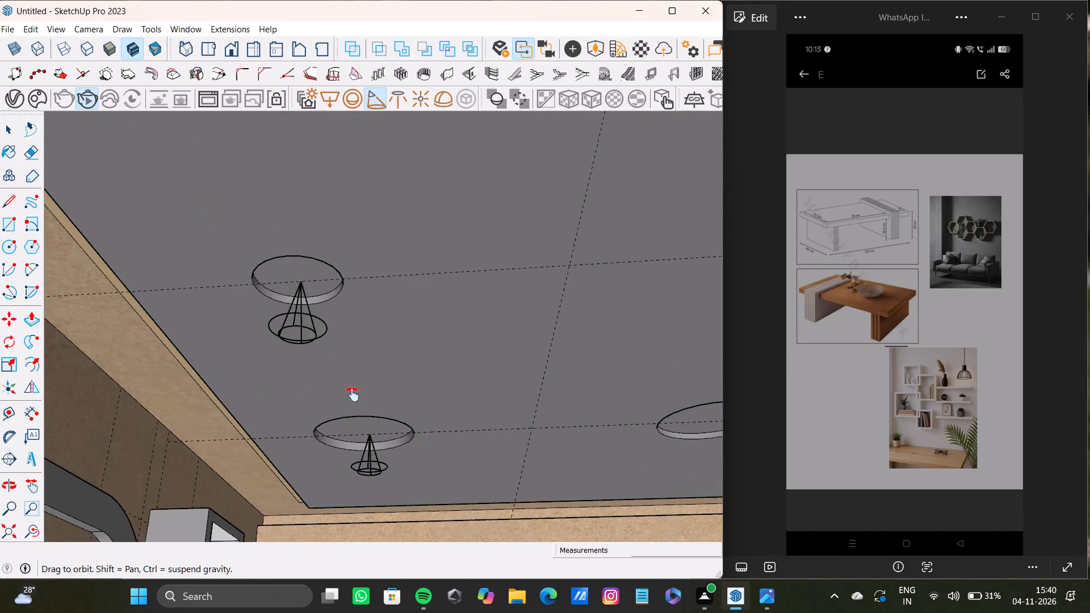
middle_click_drag(353, 394, 244, 380, "shift")
left_click(568, 385)
middle_click_drag(522, 367, 462, 439, "shift")
left_click(490, 309)
scroll(465, 323, "down", 3)
middle_click_drag(459, 329, 403, 482, "shift")
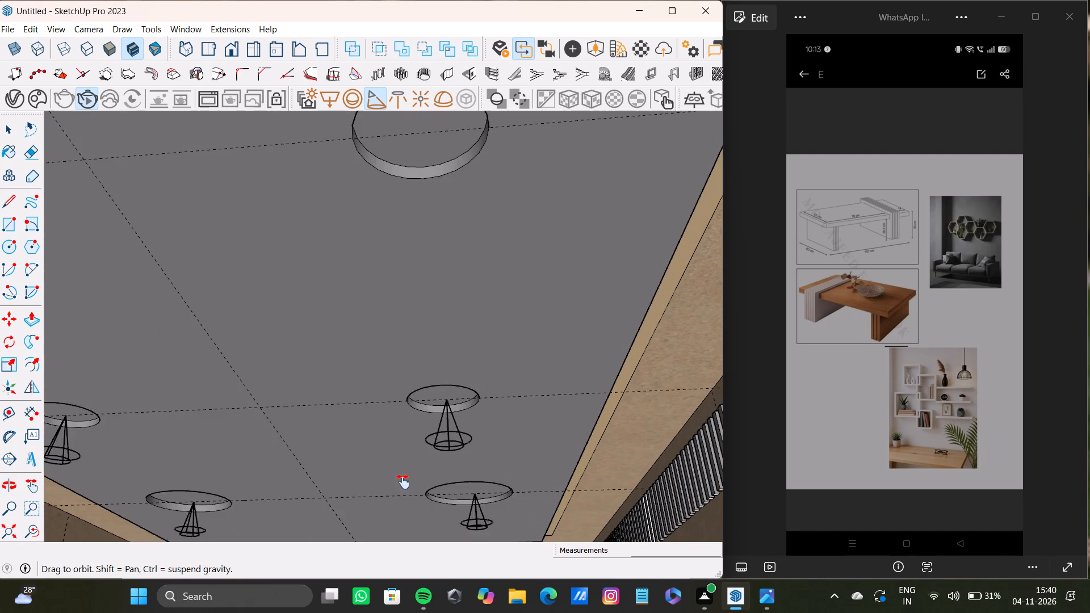
middle_click_drag(403, 482, 403, 482, "shift")
left_click(376, 271)
scroll(375, 271, "down", 4)
middle_click_drag(375, 272, 379, 369, "shift")
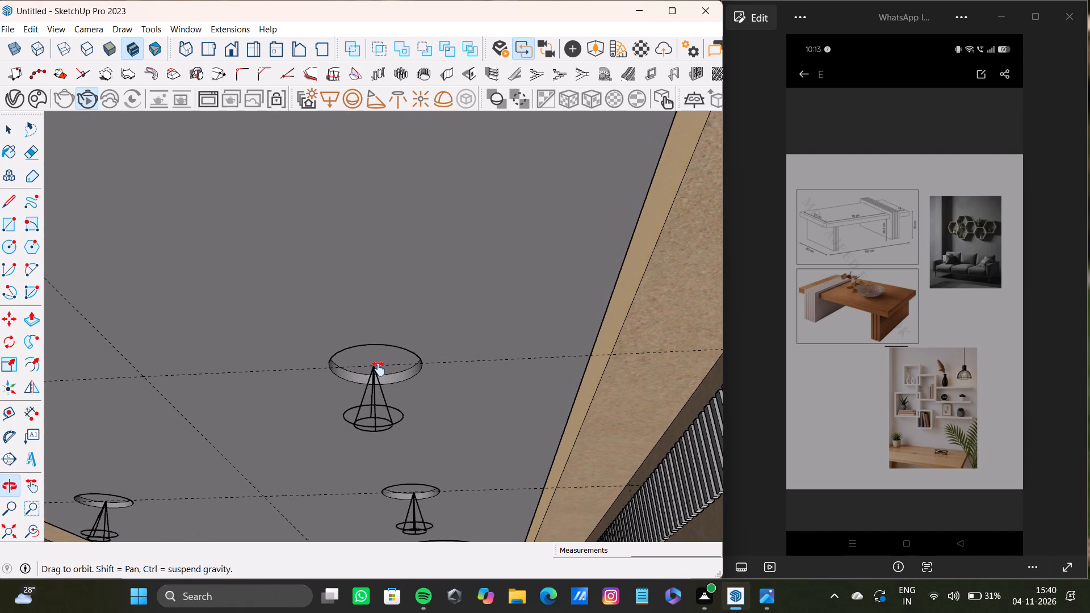
middle_click_drag(379, 369, 396, 368, "shift")
scroll(384, 364, "down", 12)
middle_click_drag(385, 338, 401, 380, "shift")
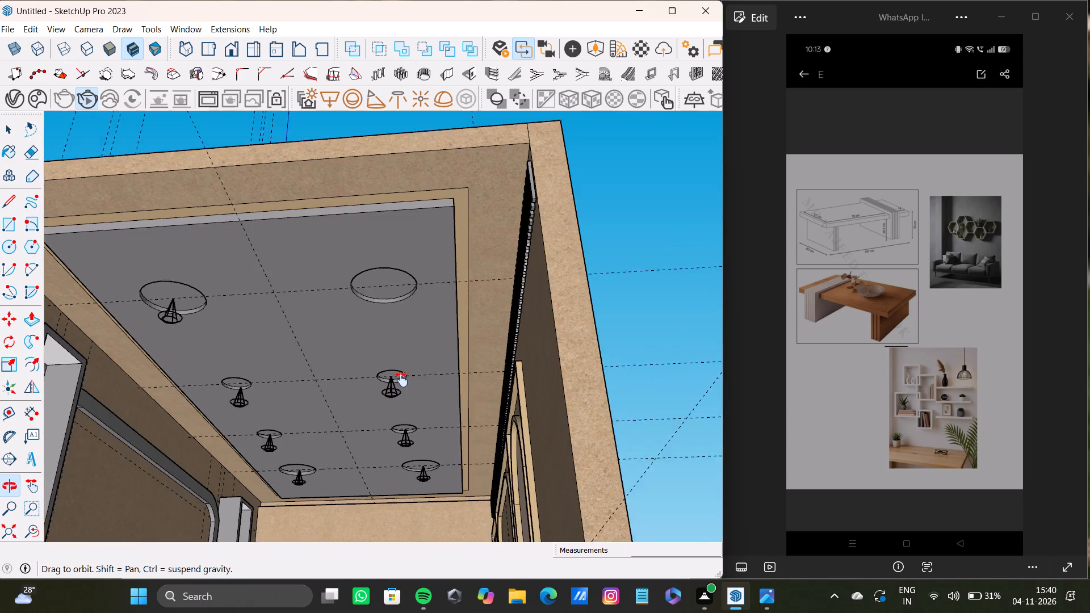
middle_click_drag(401, 380, 408, 359, "shift")
scroll(401, 302, "up", 3)
left_click(417, 289)
key("space")
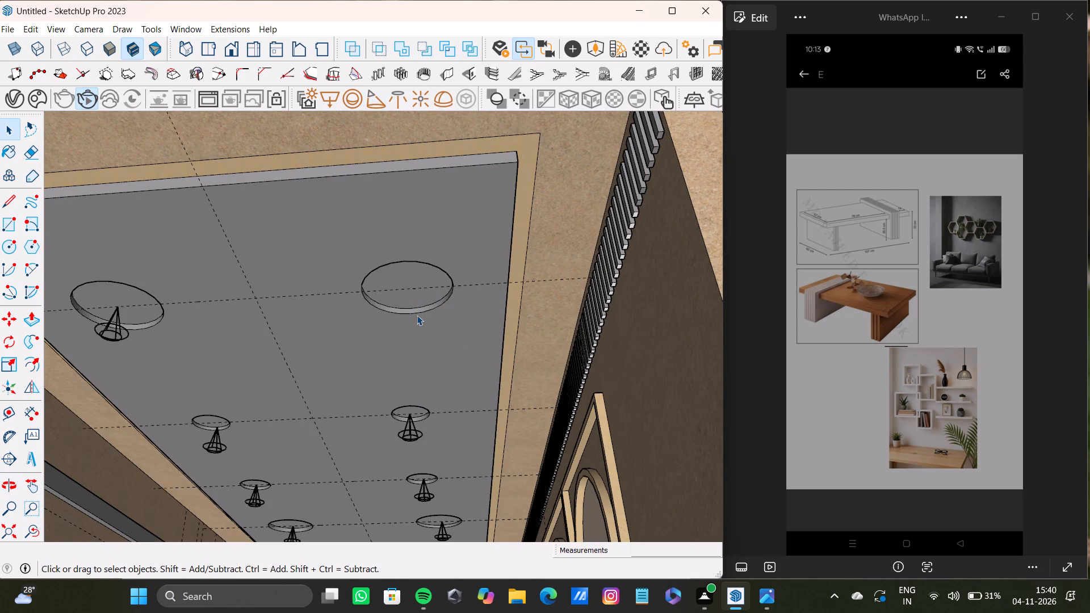
left_click(369, 98)
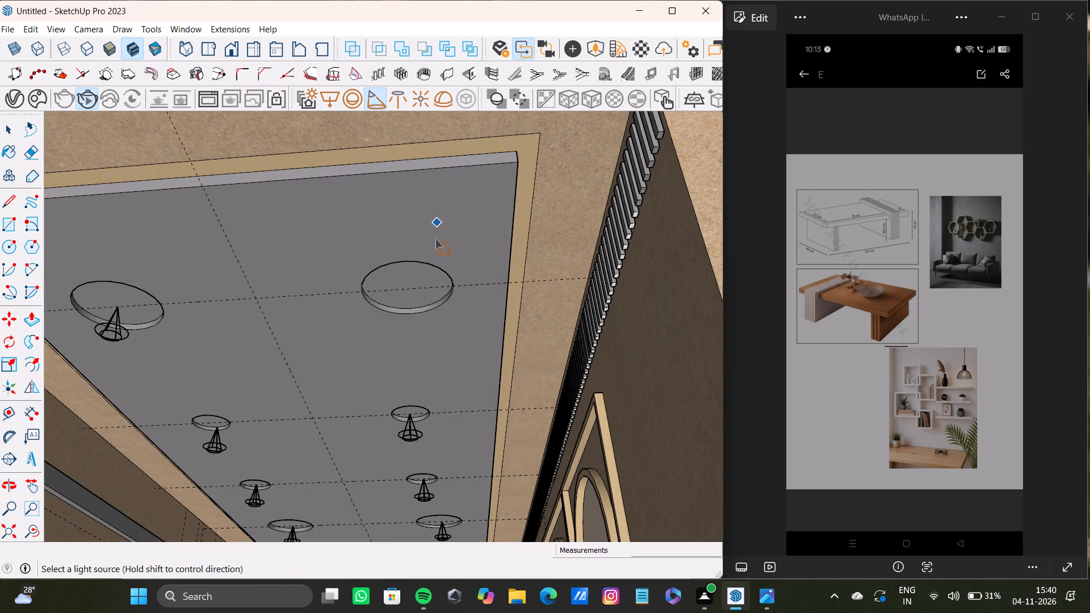
left_click(412, 292)
key("space")
Examine the placed spot lights in the ceiling recesses, selecting the one in the large front recess for a close look.
scroll(467, 306, "down", 3)
middle_click_drag(463, 310, 435, 236, "shift")
scroll(534, 234, "down", 1)
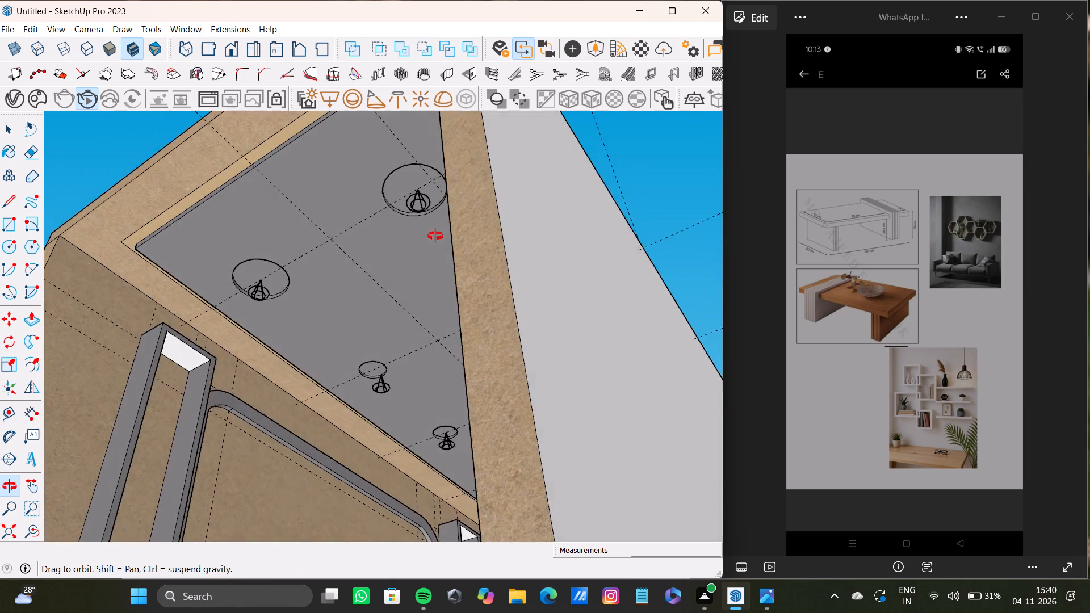
middle_click_drag(435, 236, 535, 247, "shift")
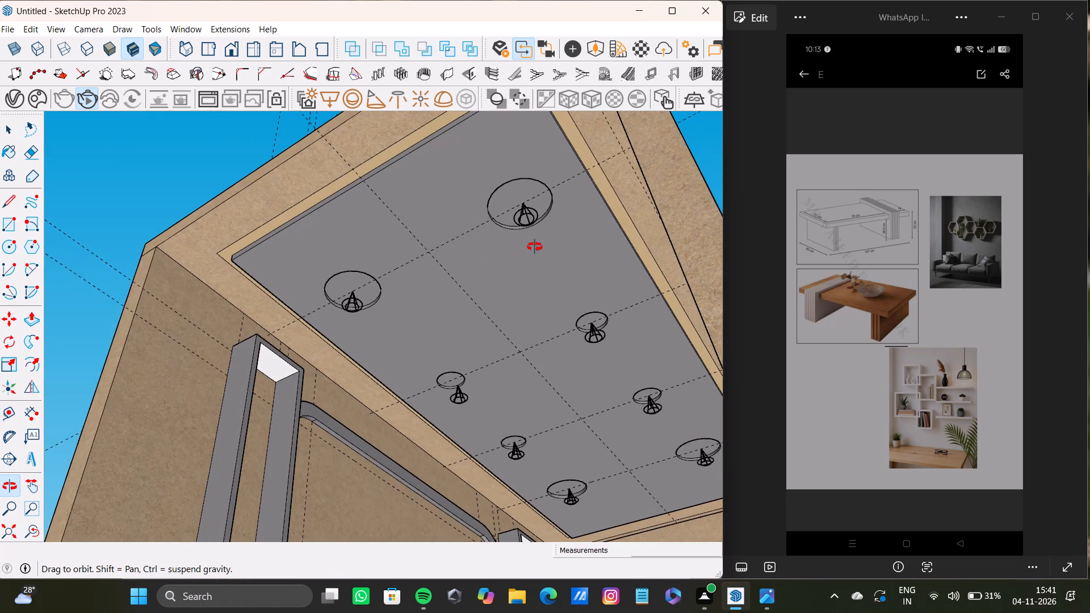
middle_click_drag(535, 247, 535, 246, "shift")
scroll(557, 182, "up", 17)
key("space")
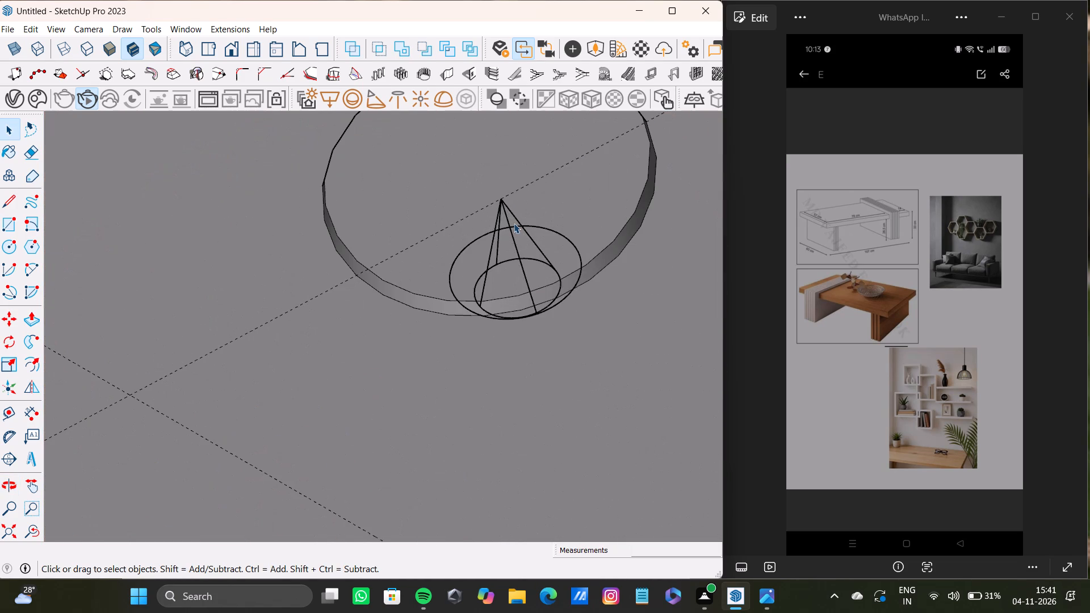
left_click(514, 225)
middle_click_drag(502, 232, 671, 393)
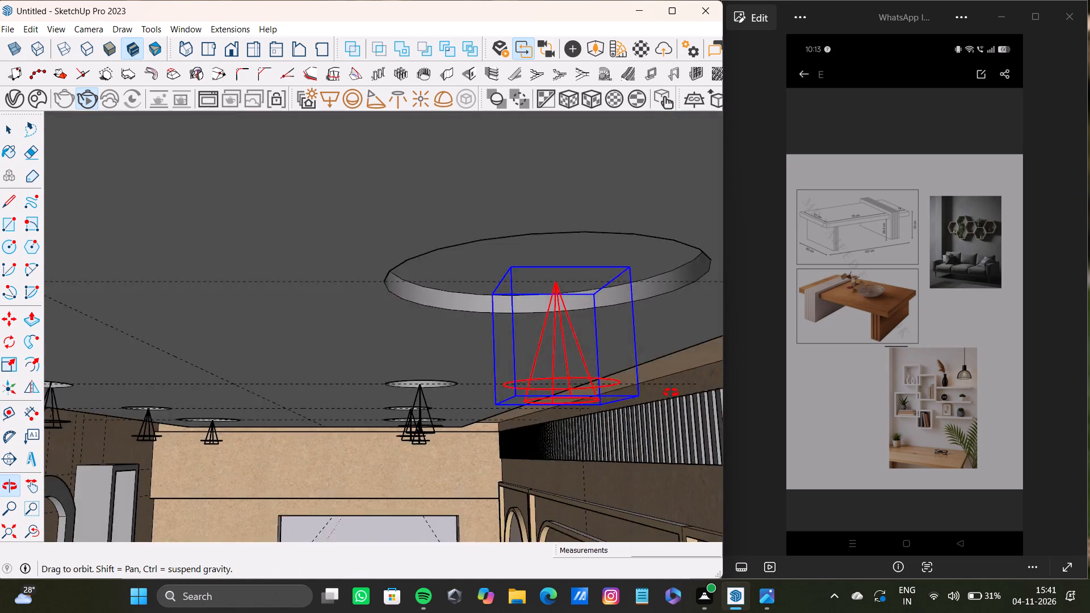
middle_click_drag(671, 393, 571, 419)
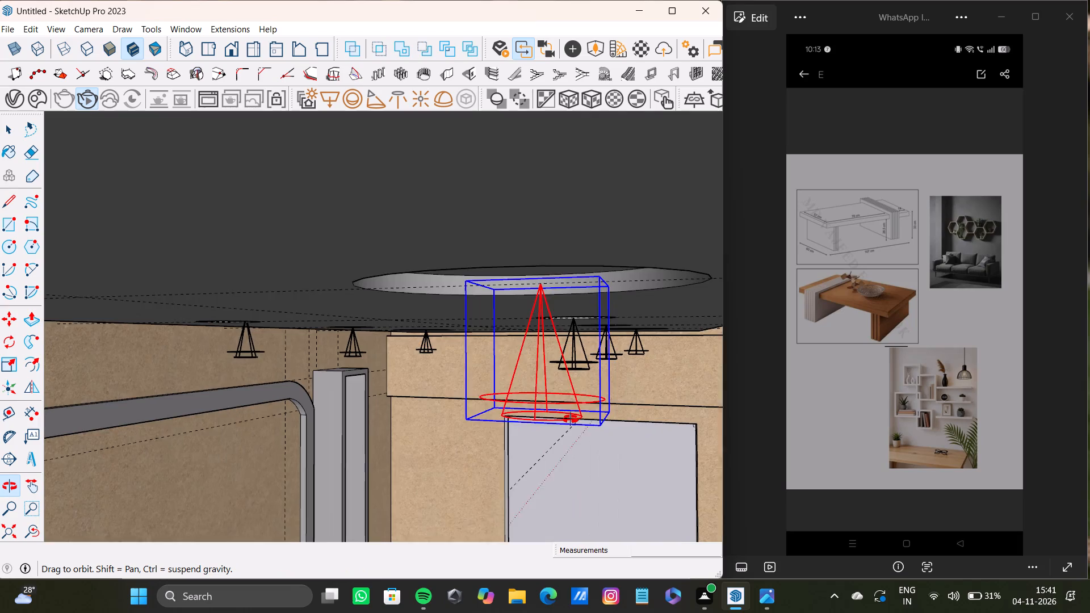
middle_click_drag(571, 419, 437, 271)
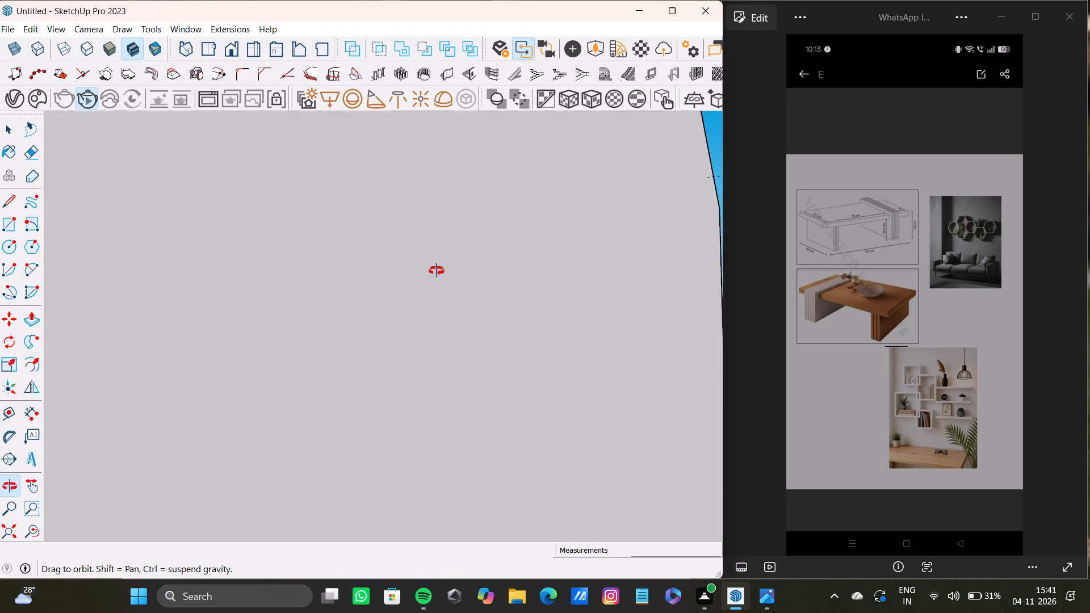
middle_click_drag(437, 271, 446, 272)
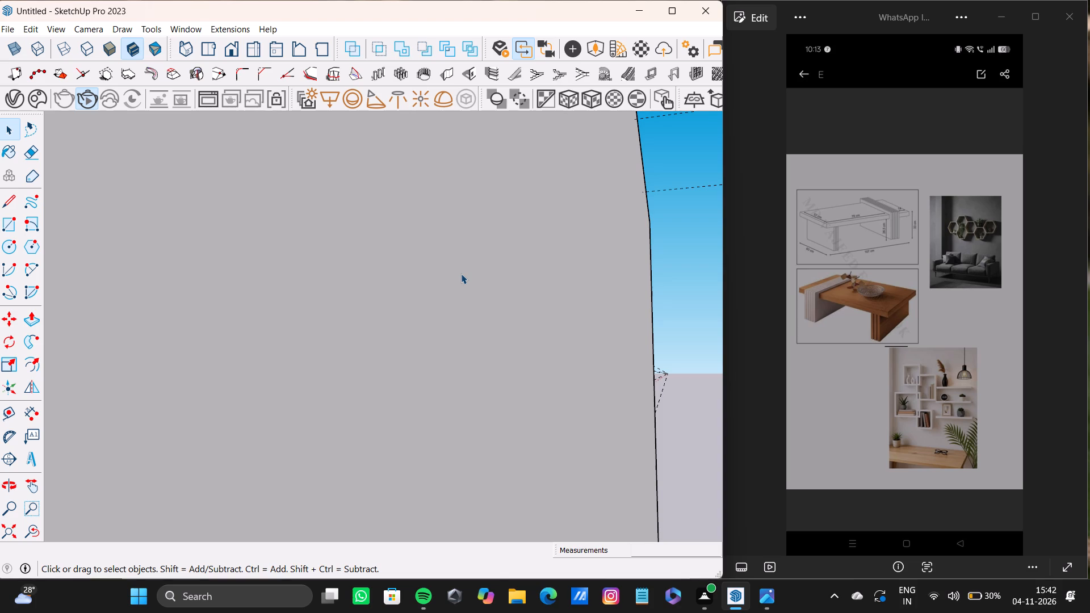
scroll(459, 253, "up", 1)
Switch to Photos and show the reference photo of the finished living room with the pink sofa.
left_click(1080, 304)
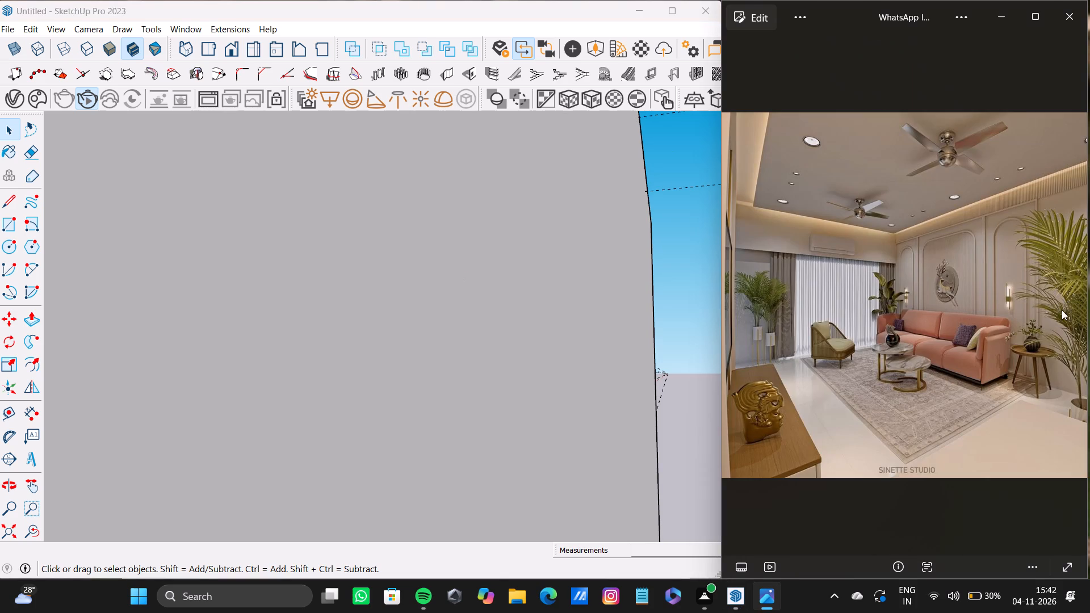
scroll(437, 324, "down", 15)
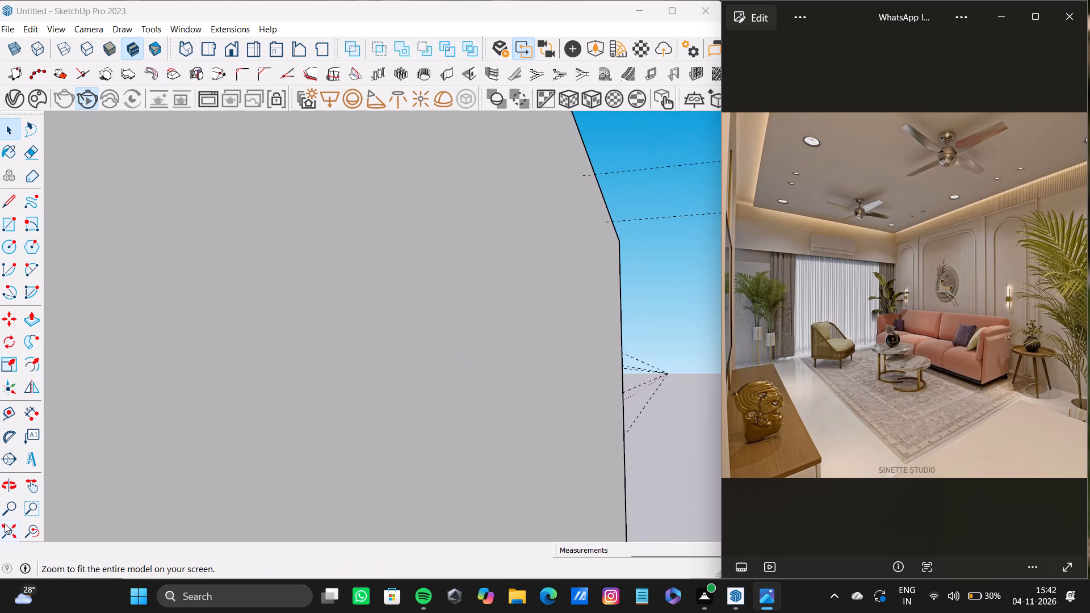
Examine from below how the spot lights sit in the ceiling recesses on both sides of the room.
left_click(2, 526)
middle_click_drag(261, 426, 360, 424)
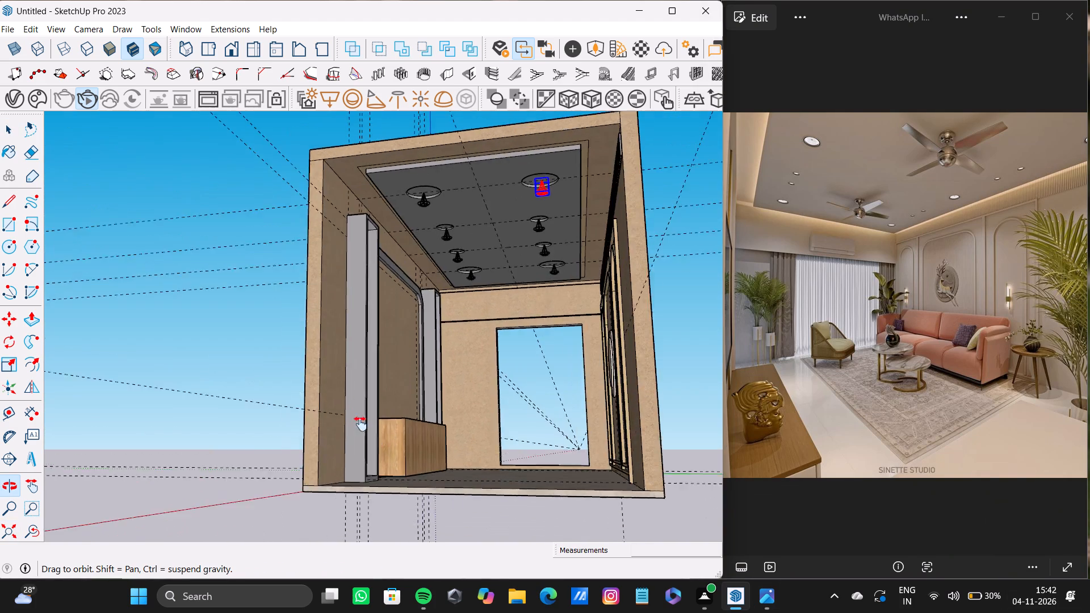
middle_click_drag(360, 424, 304, 418)
scroll(518, 163, "up", 15)
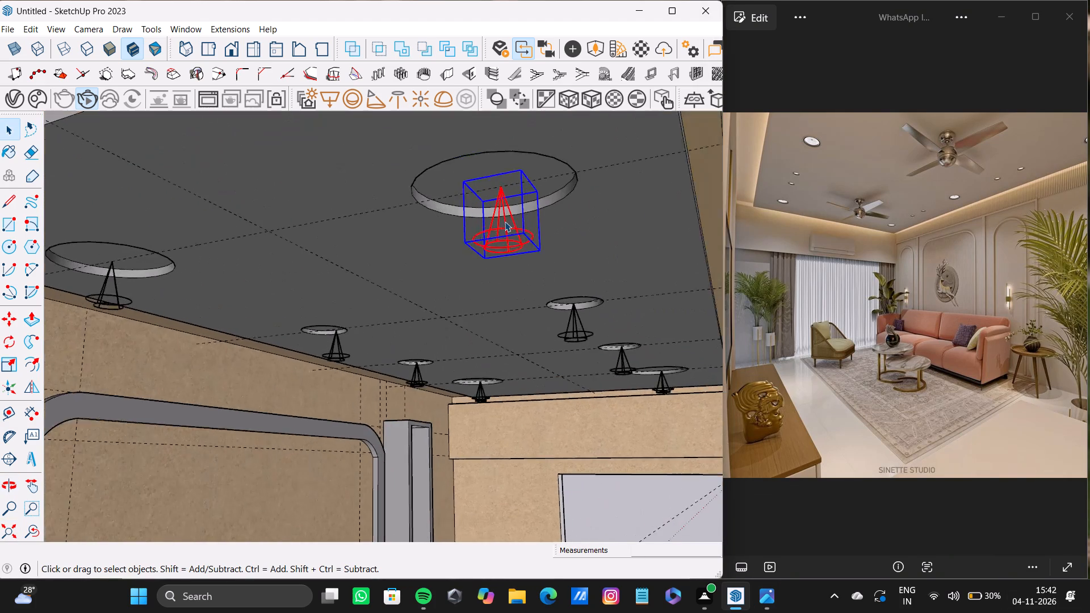
scroll(505, 221, "up", 7)
scroll(498, 203, "down", 9)
middle_click_drag(493, 215, 624, 237)
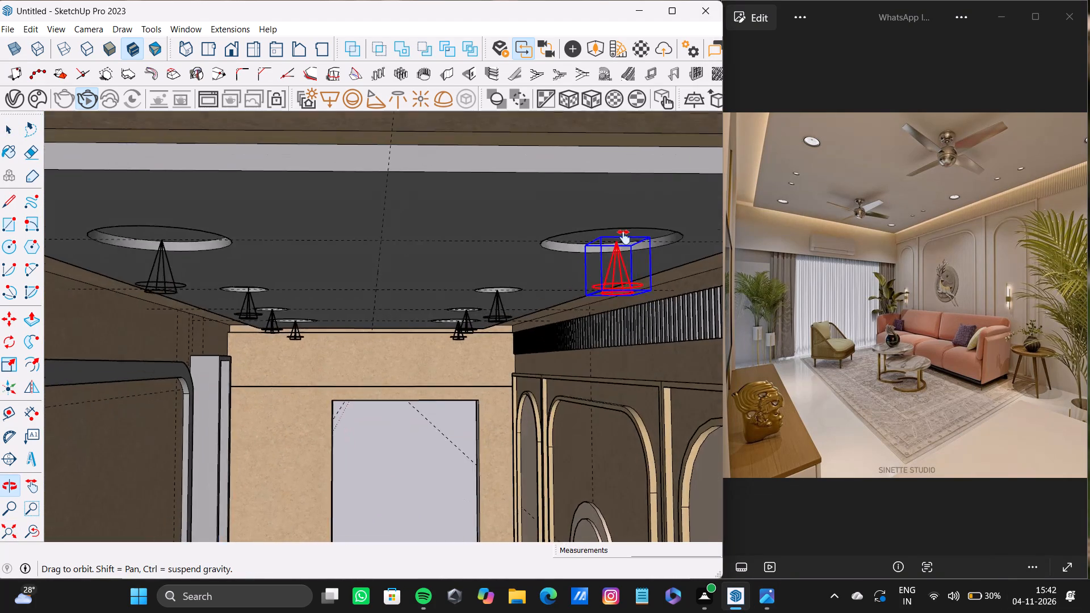
middle_click_drag(624, 237, 581, 185)
scroll(517, 271, "up", 12)
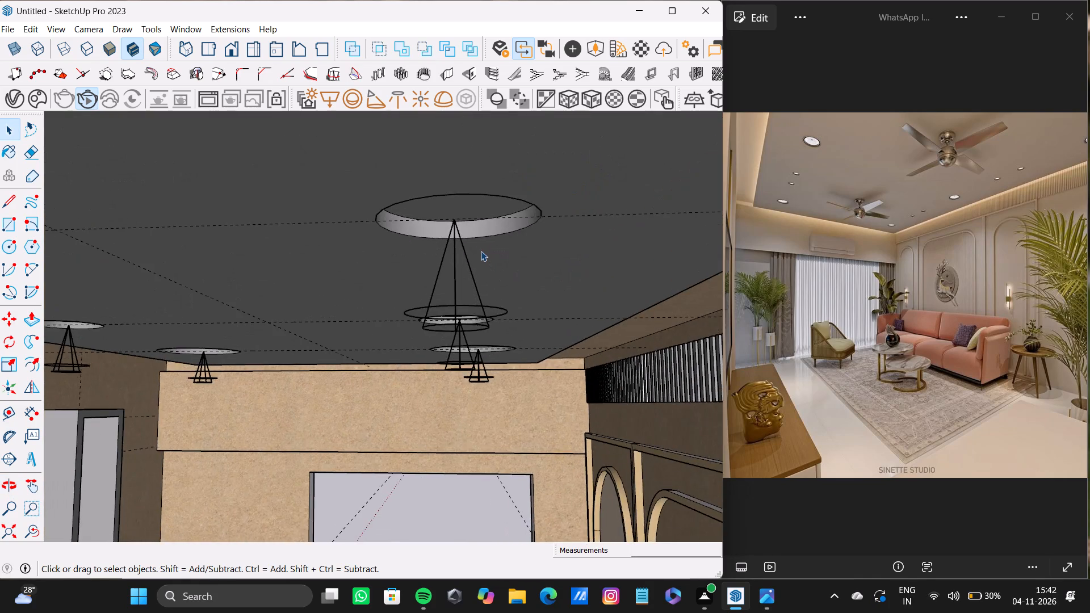
middle_click_drag(476, 247, 379, 270)
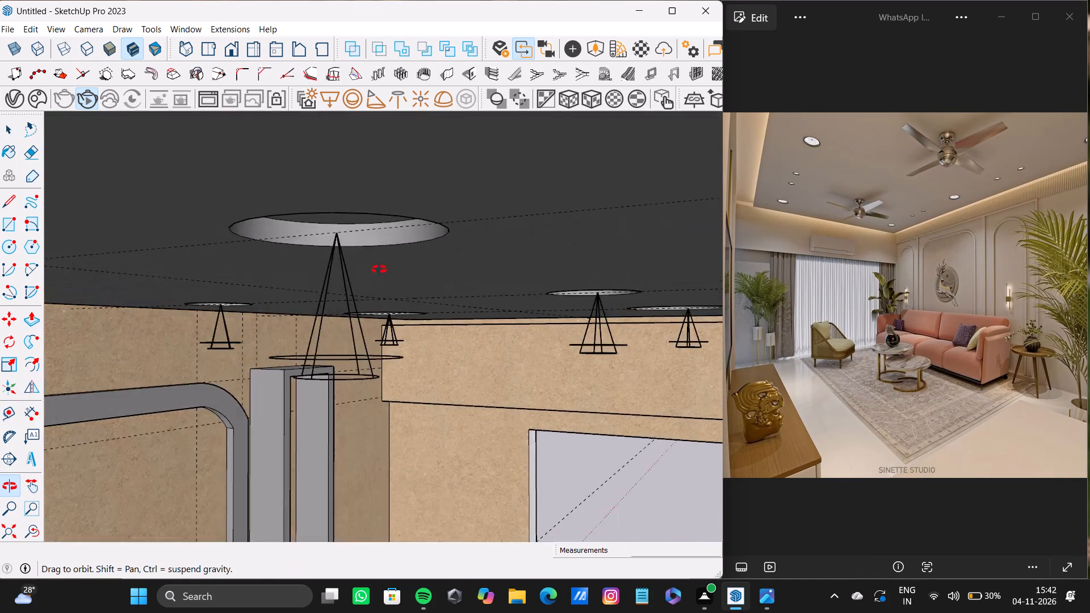
middle_click_drag(379, 270, 554, 257)
scroll(325, 341, "up", 9)
middle_click_drag(380, 320, 362, 330)
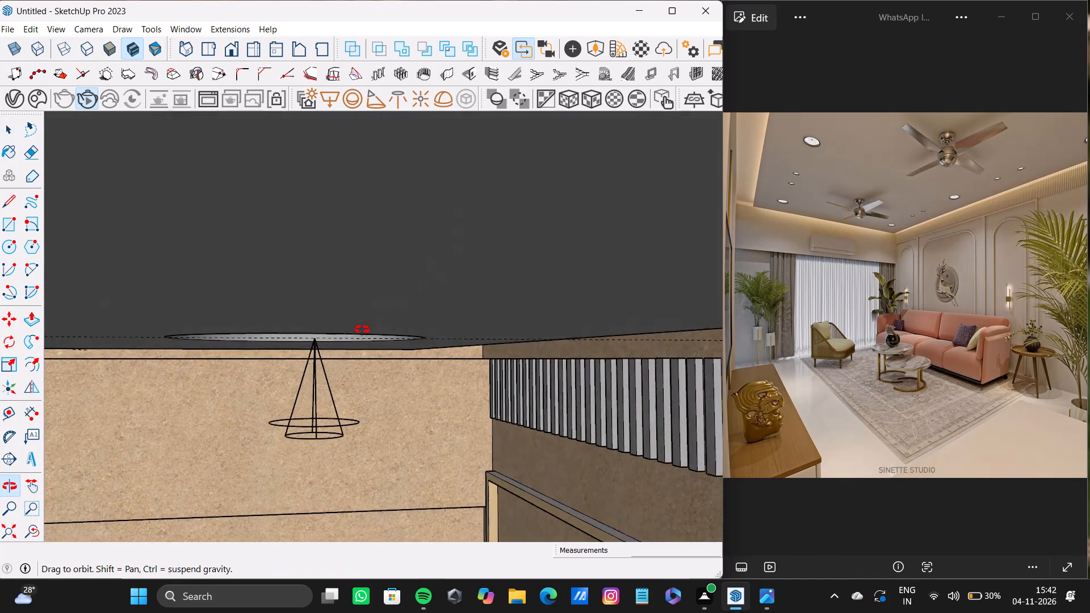
middle_click_drag(362, 330, 318, 309)
scroll(301, 325, "down", 12)
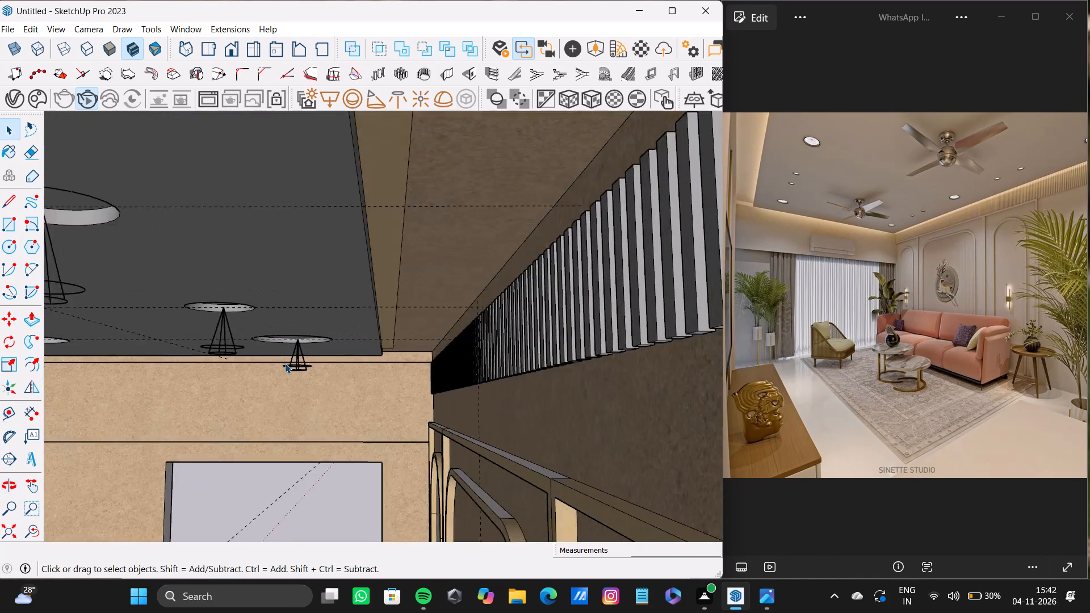
scroll(285, 363, "down", 8)
middle_click_drag(240, 394, 375, 364, "shift")
scroll(285, 342, "up", 9)
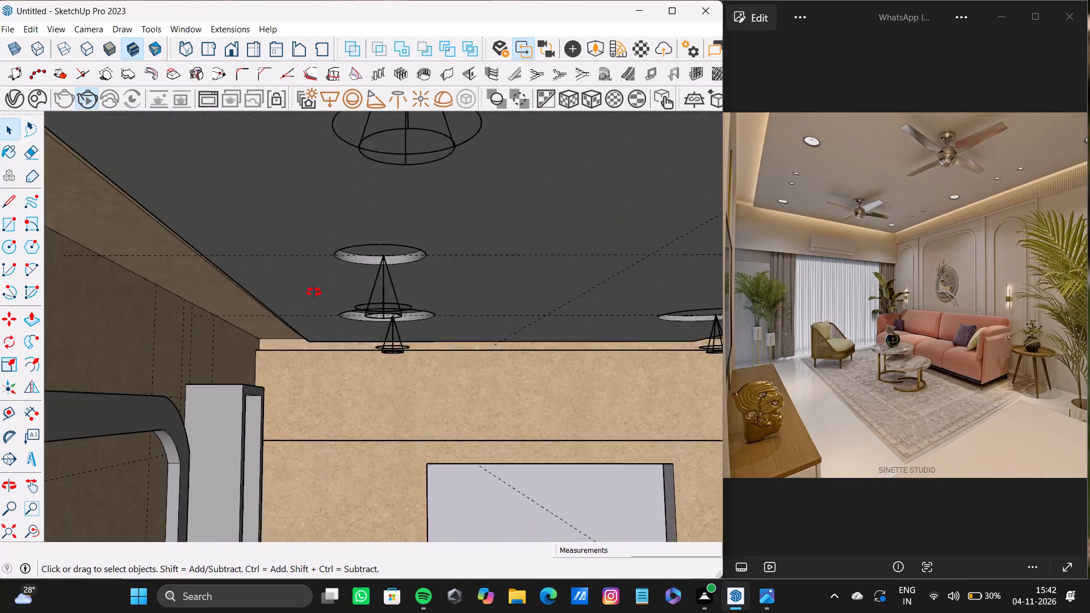
middle_click_drag(317, 291, 319, 314)
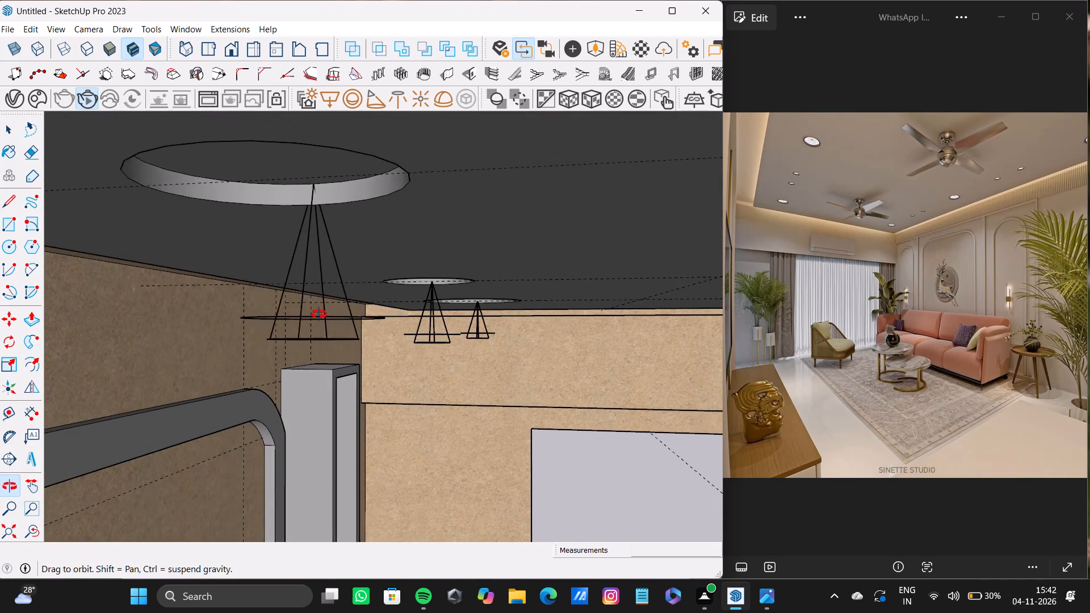
middle_click_drag(319, 314, 308, 318)
scroll(189, 266, "up", 2)
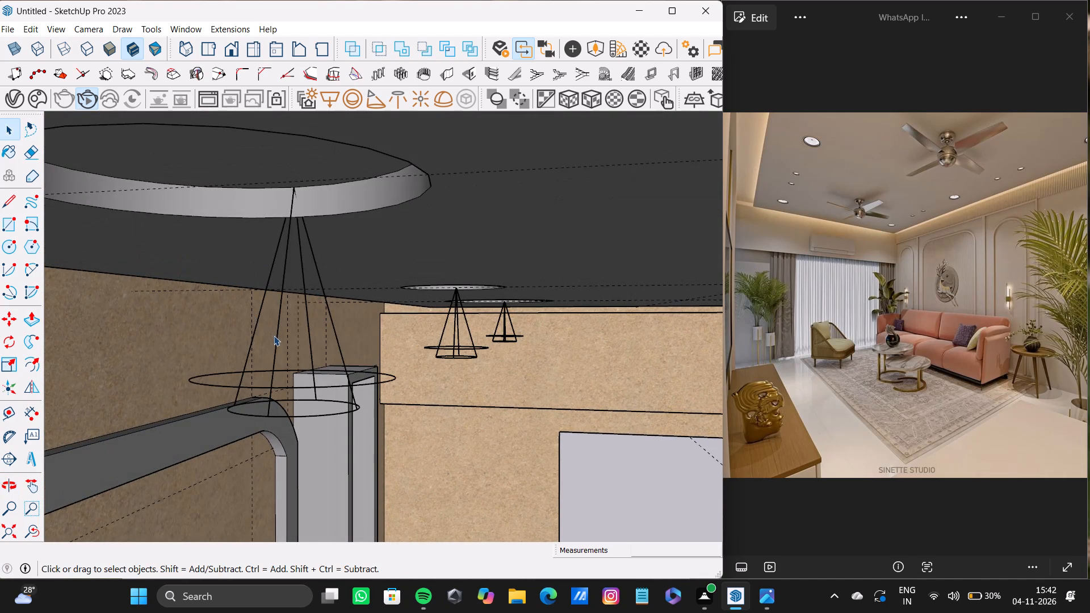
Move the spot light in the front small recess on the cabinet side by its tip toward the recess's centre.
left_click(274, 337)
left_click(275, 340)
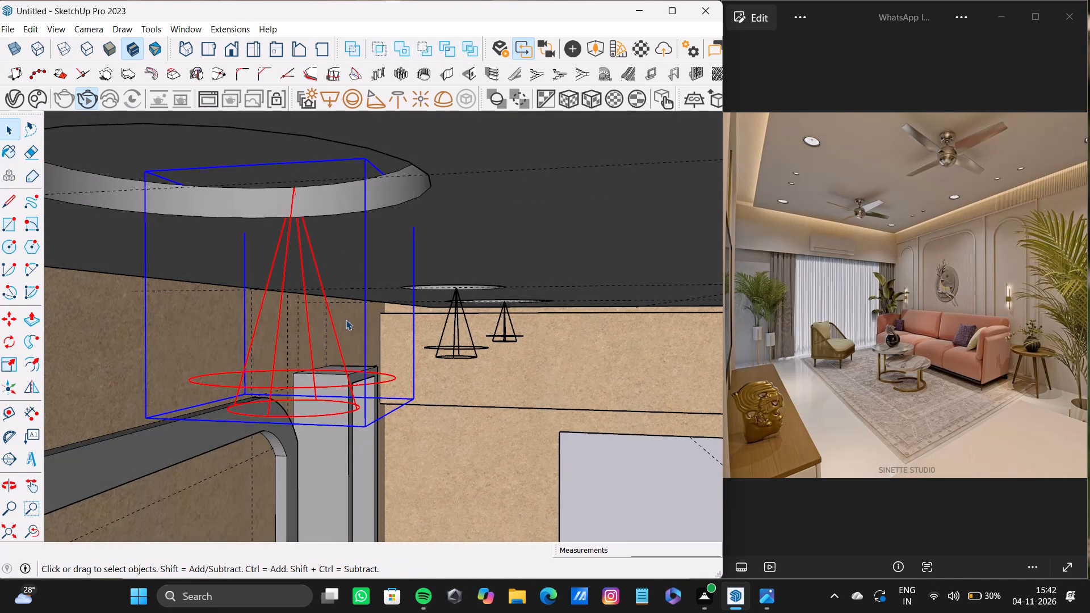
key("m")
left_click(292, 191)
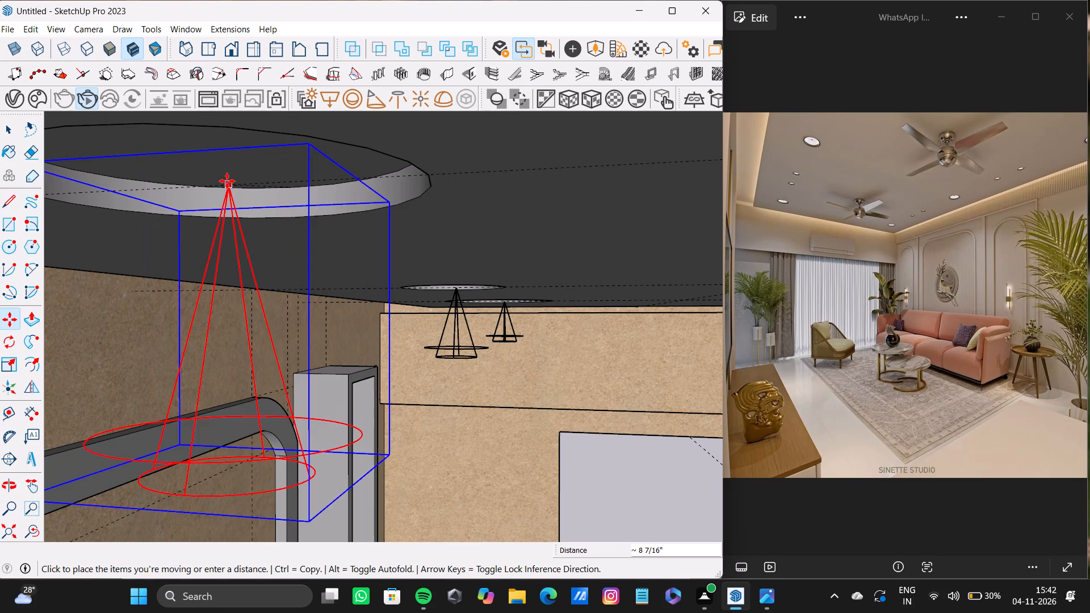
left_click(210, 175)
Shift the same spot light by its tip about 4 1/8" across the recess's ceiling face.
scroll(242, 223, "down", 10)
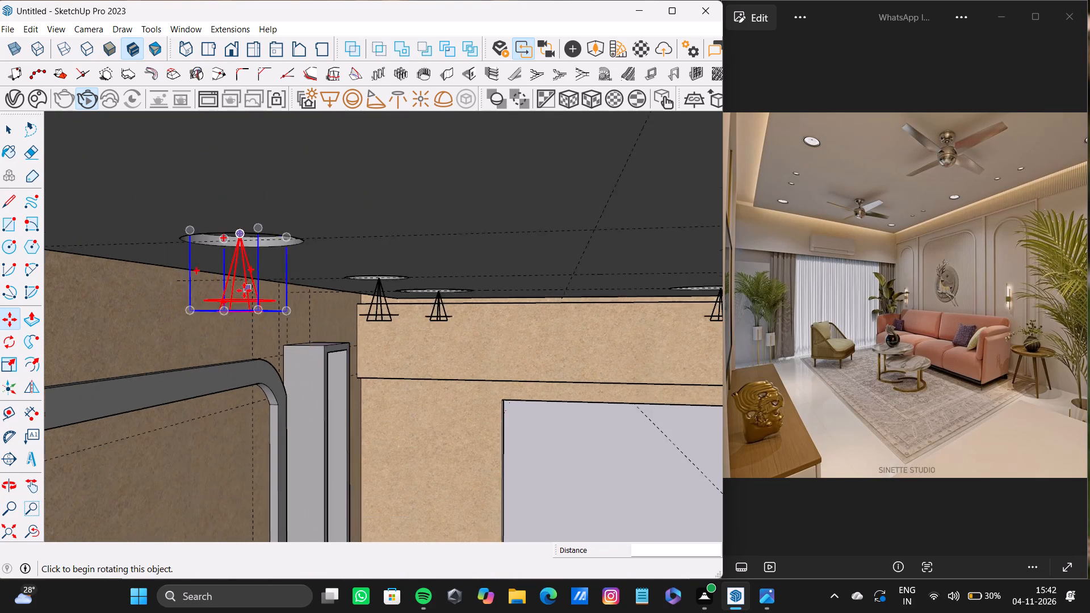
middle_click_drag(244, 291, 352, 309, "shift")
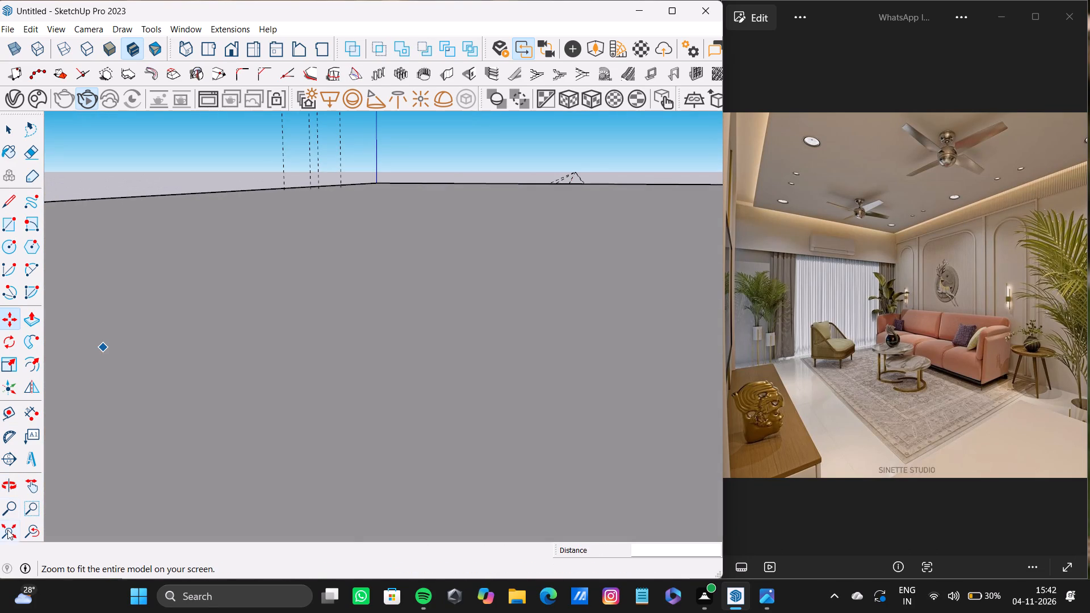
left_click(7, 530)
middle_click_drag(213, 430, 218, 405)
scroll(427, 253, "up", 8)
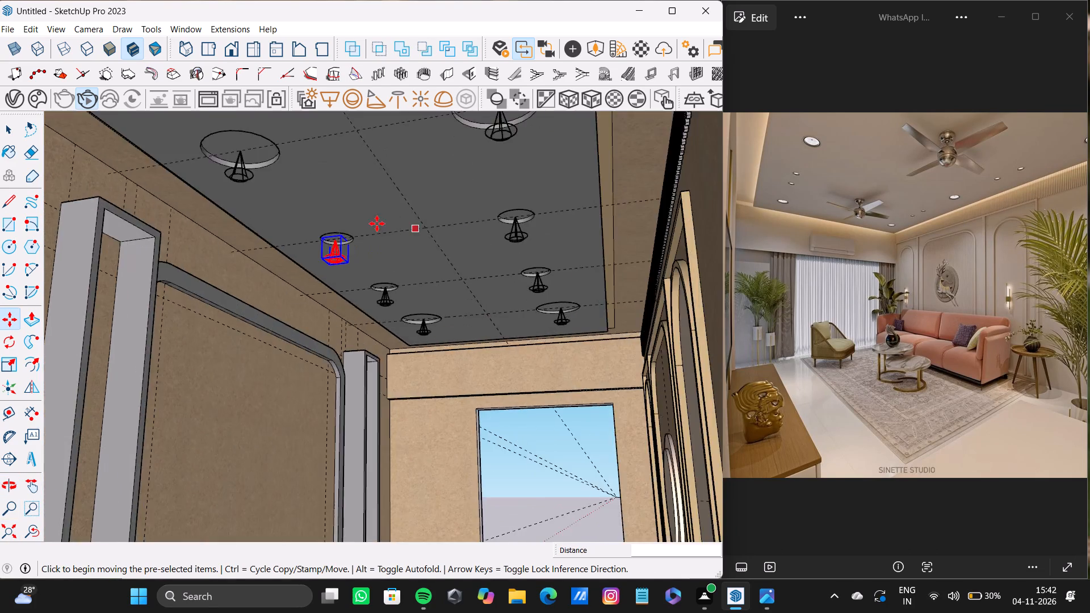
scroll(377, 224, "up", 20)
scroll(377, 224, "up", 7)
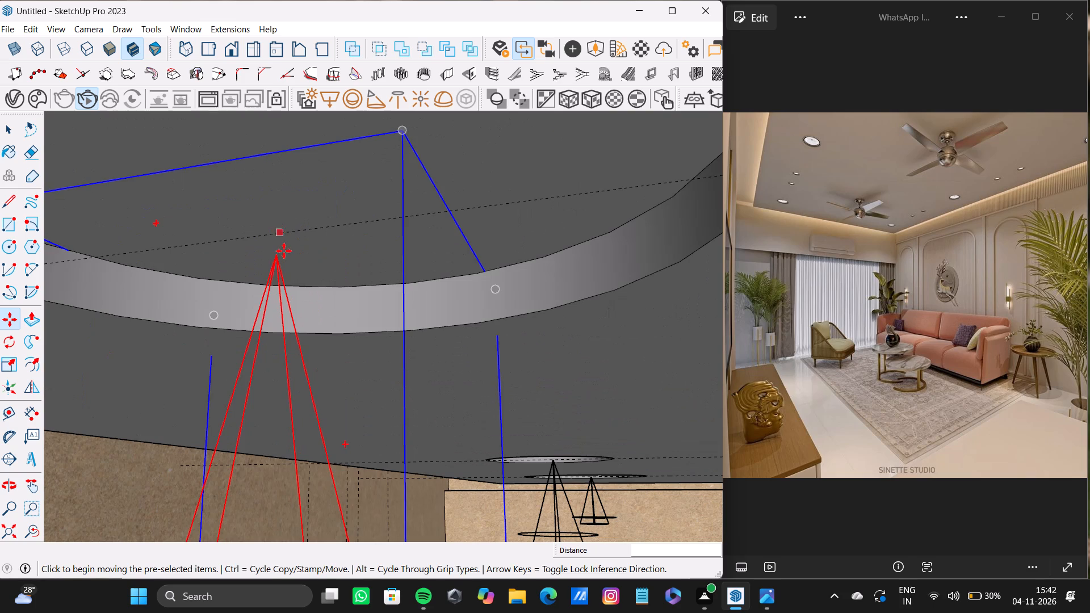
left_click(280, 251)
left_click(264, 186)
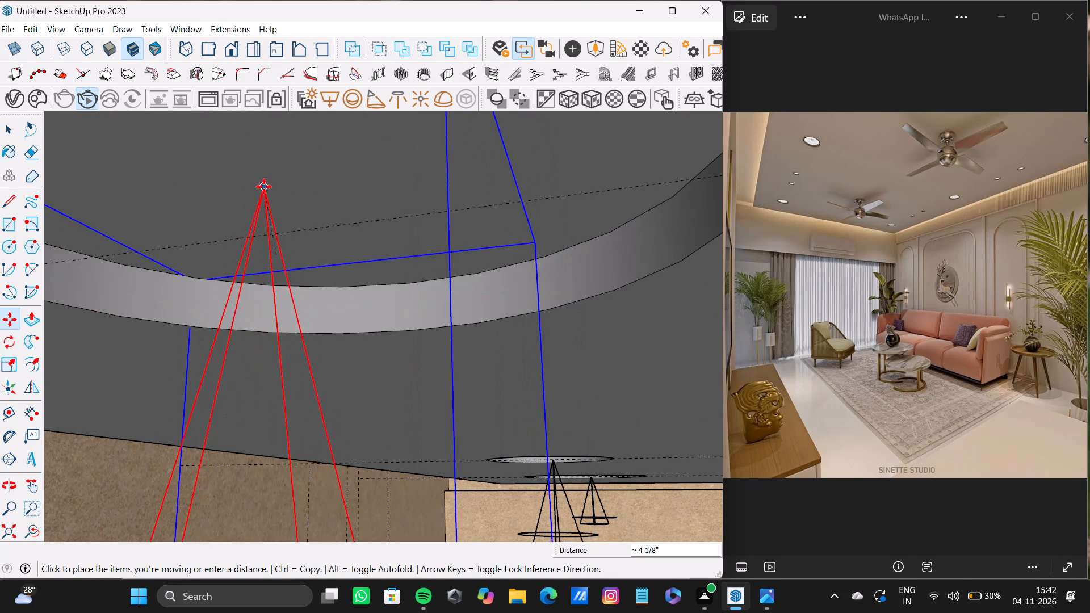
Adjust the same spot light's position within its recess by about 1 7/8".
scroll(290, 228, "down", 4)
middle_click_drag(292, 235, 548, 307)
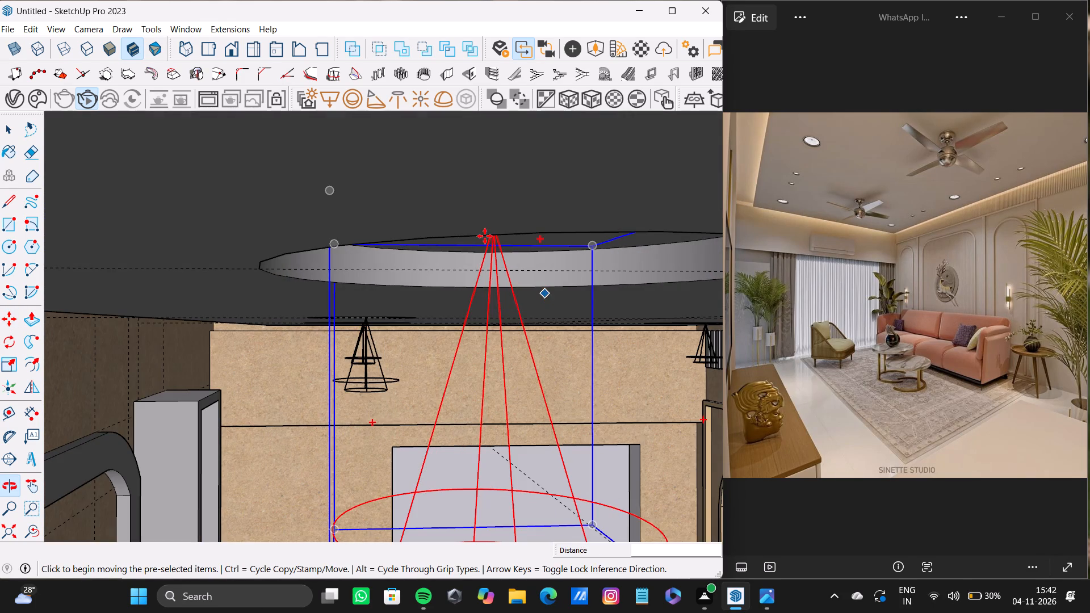
middle_click_drag(470, 237, 346, 153)
left_click(416, 175)
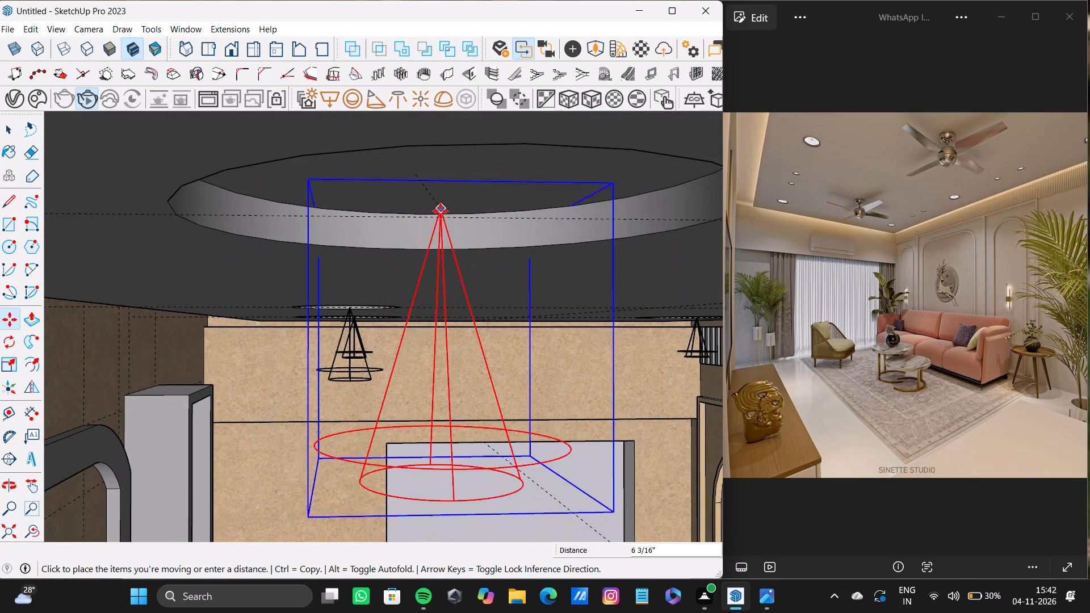
left_click(441, 221)
Bring the whole room back into view and stop the V-Ray interactive render.
scroll(464, 328, "down", 2)
middle_click_drag(473, 330, 415, 305)
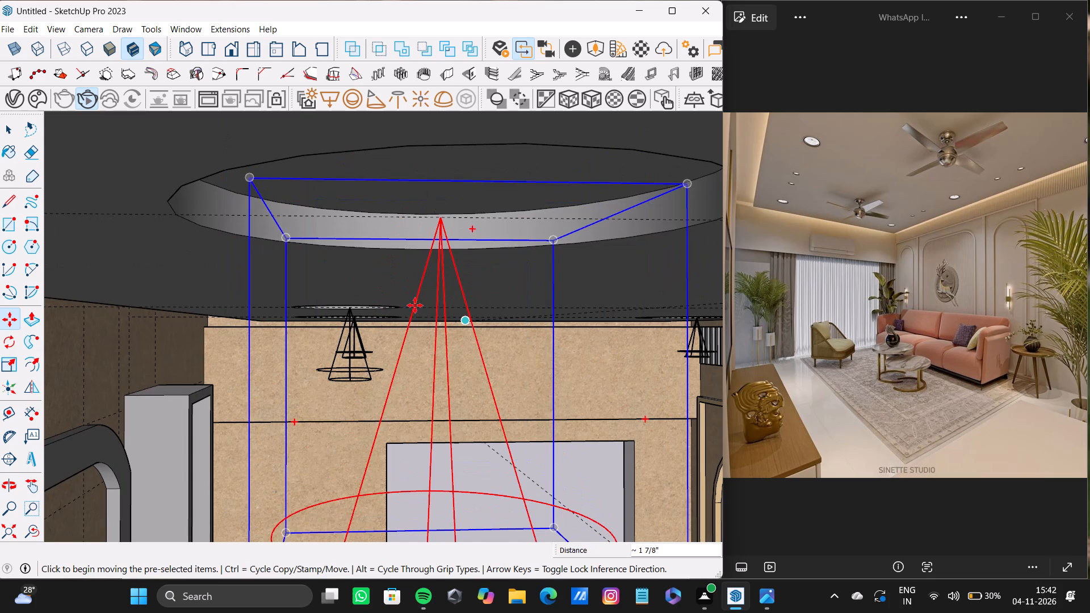
middle_click_drag(415, 305, 303, 284)
scroll(565, 285, "down", 18)
scroll(480, 387, "down", 16)
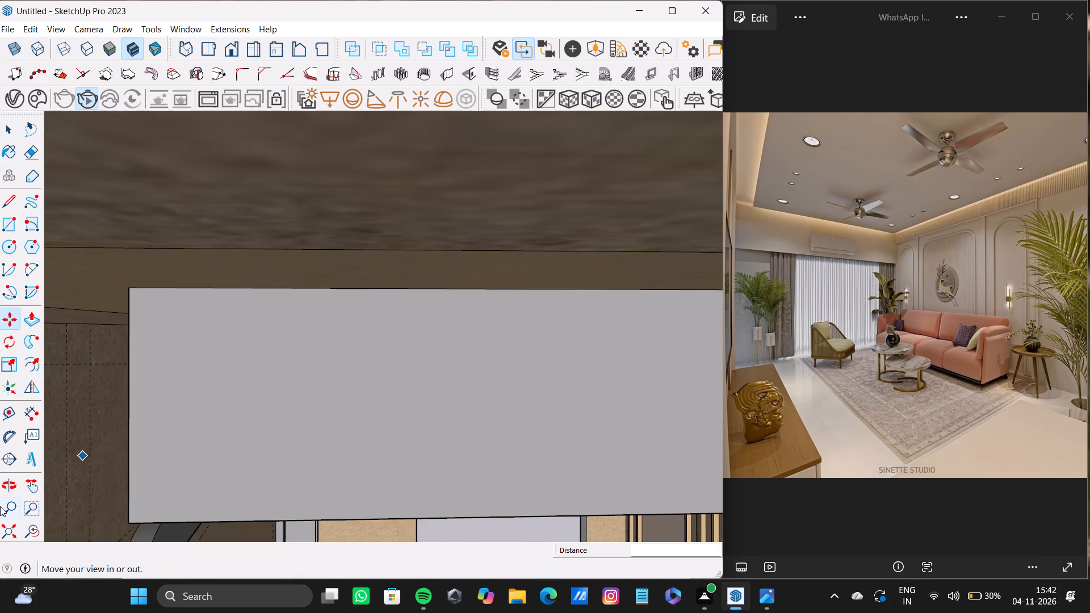
left_click(1, 535)
scroll(100, 141, "up", 1)
key("space")
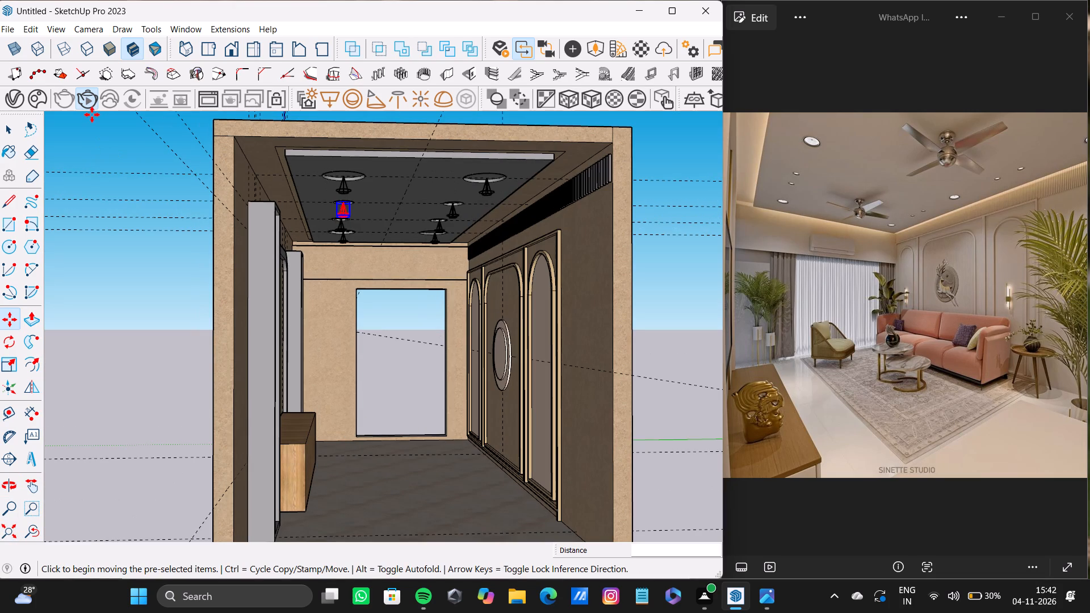
left_click(95, 106)
Examine the repositioned spot light and the other ceiling lights from several angles, ending with a front view of the whole room.
scroll(387, 237, "up", 13)
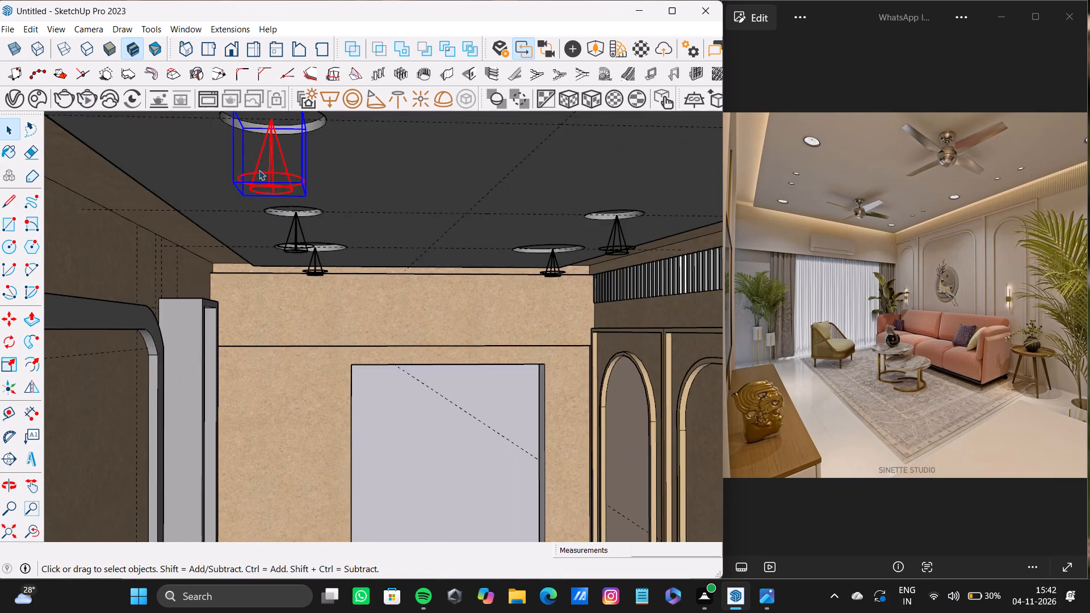
middle_click_drag(275, 161, 275, 249, "shift")
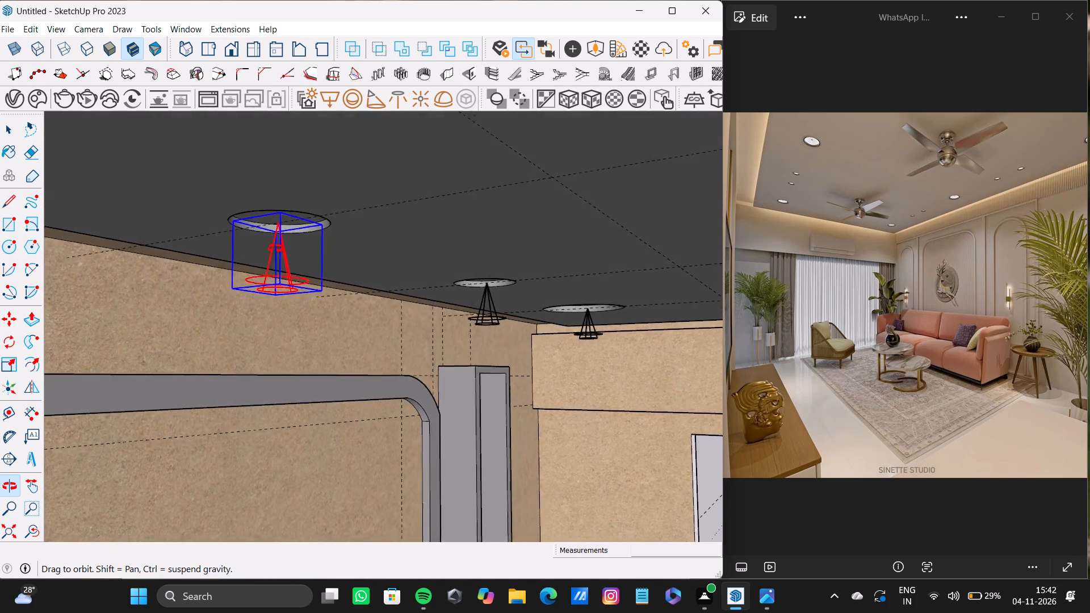
middle_click_drag(275, 249, 250, 254, "shift")
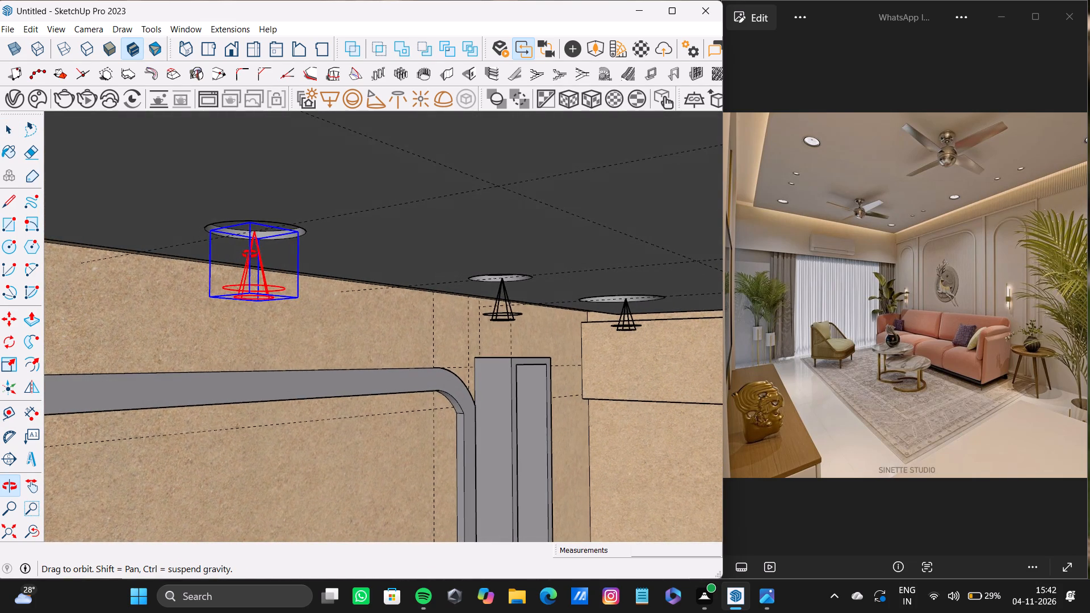
middle_click_drag(250, 254, 249, 255, "shift")
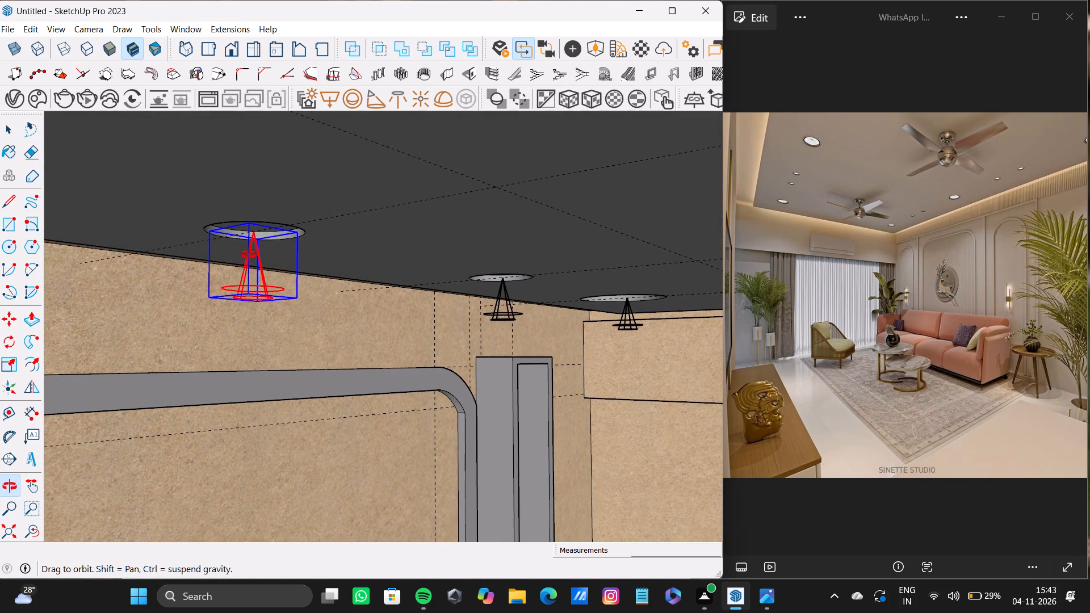
middle_click_drag(249, 255, 250, 255, "shift")
scroll(382, 258, "up", 8)
scroll(506, 270, "down", 7)
middle_click_drag(541, 292, 510, 276, "shift")
scroll(480, 292, "down", 8, "shift")
scroll(315, 279, "down", 2, "shift")
middle_click_drag(315, 279, 413, 296, "shift")
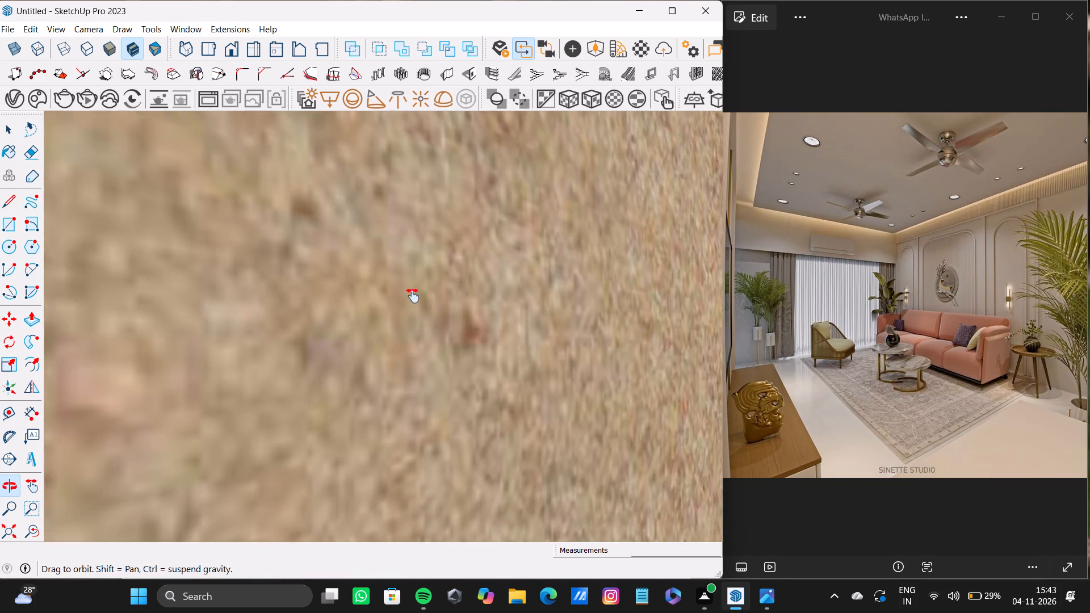
middle_click_drag(413, 296, 443, 347, "shift")
scroll(315, 303, "down", 7)
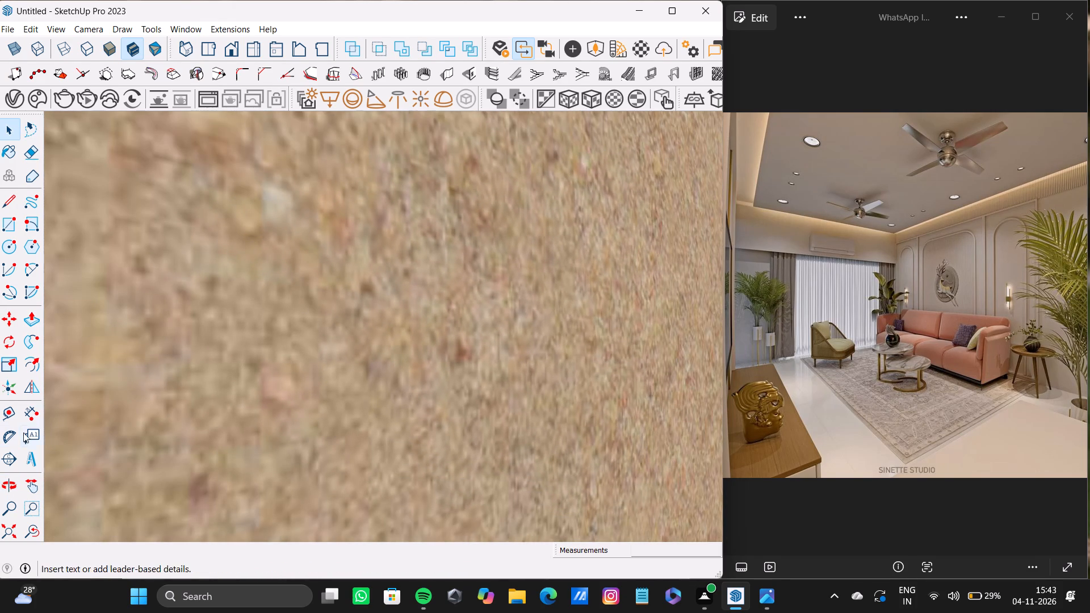
left_click(5, 534)
middle_click_drag(188, 347, 291, 405)
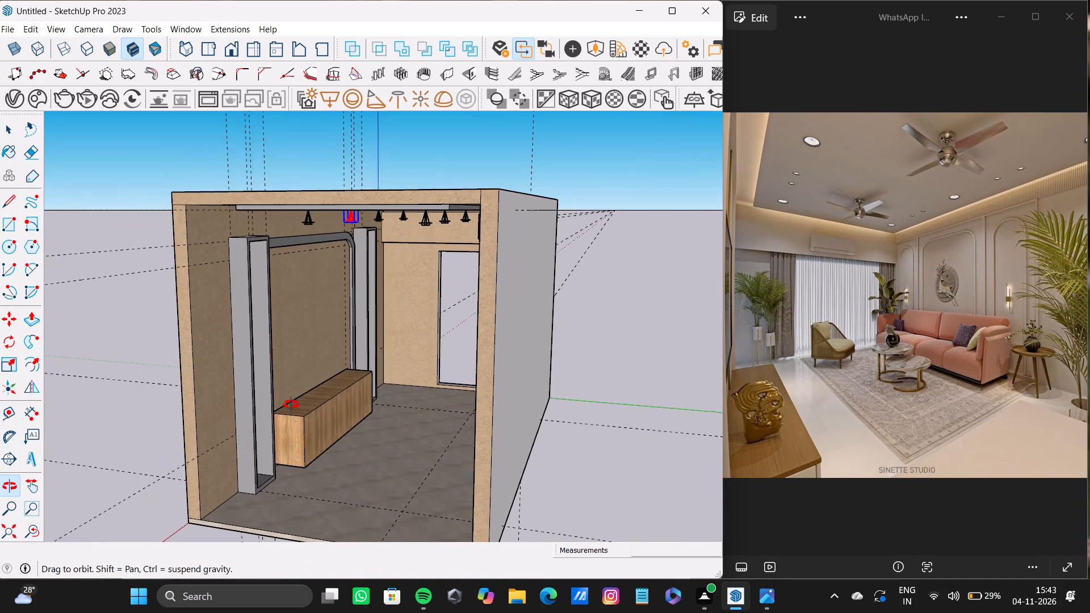
middle_click_drag(291, 405, 295, 405)
scroll(309, 250, "up", 9)
middle_click_drag(308, 202, 321, 227, "shift")
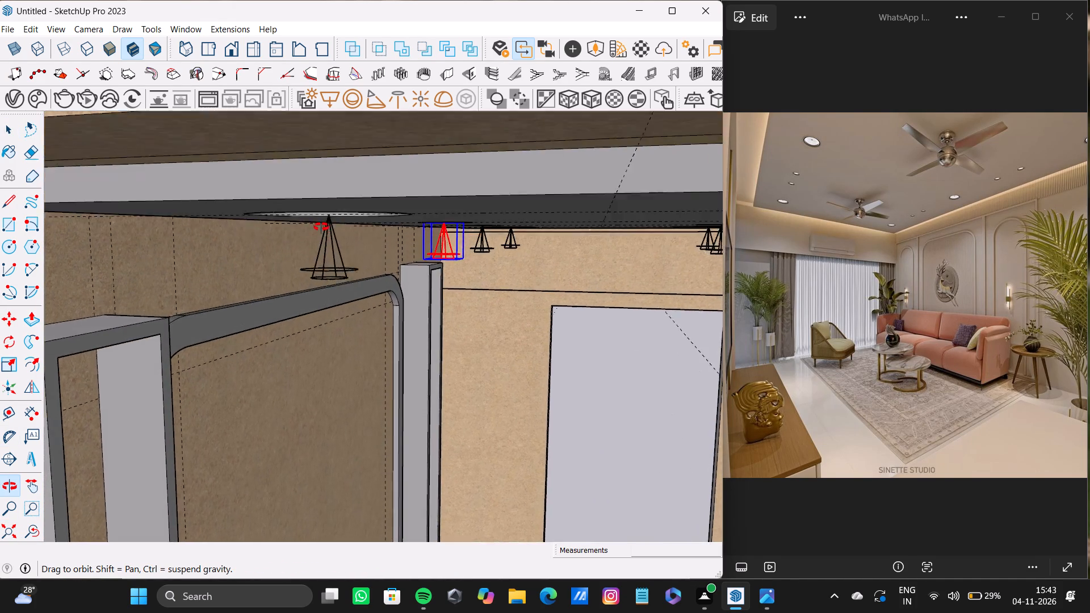
middle_click_drag(321, 227, 320, 207, "shift")
scroll(320, 245, "down", 13)
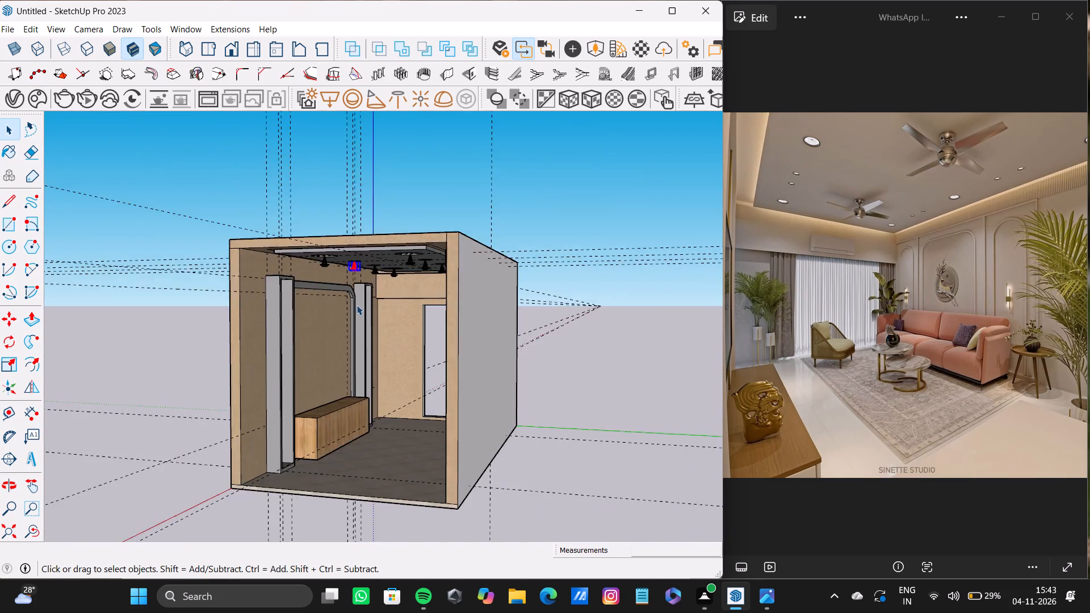
middle_click_drag(357, 305, 438, 271)
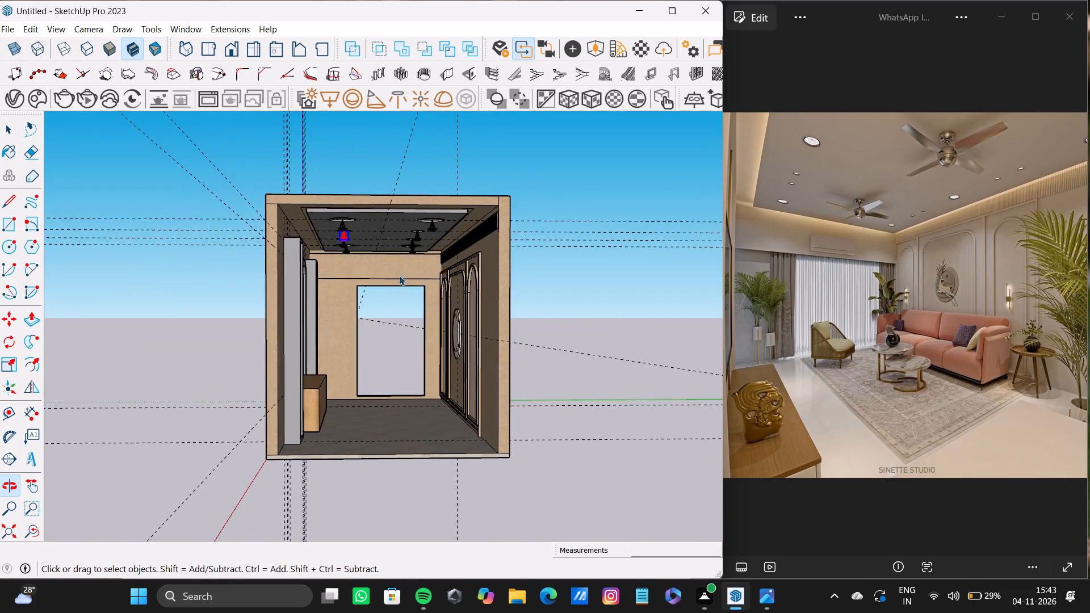
scroll(382, 303, "up", 4)
Start a file import and look through the Downloads folder for a model to bring into the living room.
left_click(3, 29)
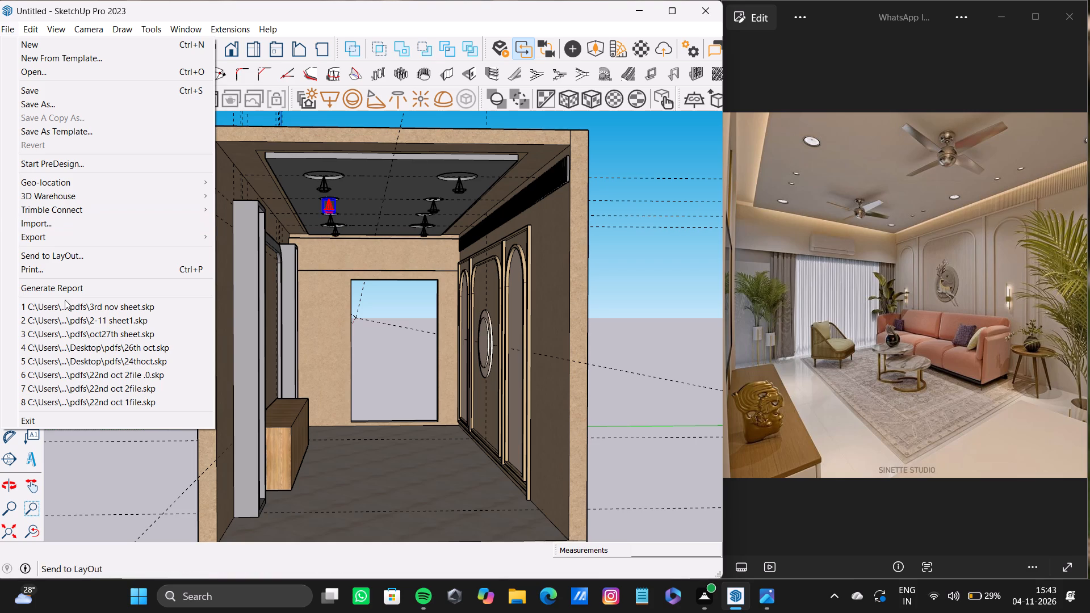
left_click(59, 222)
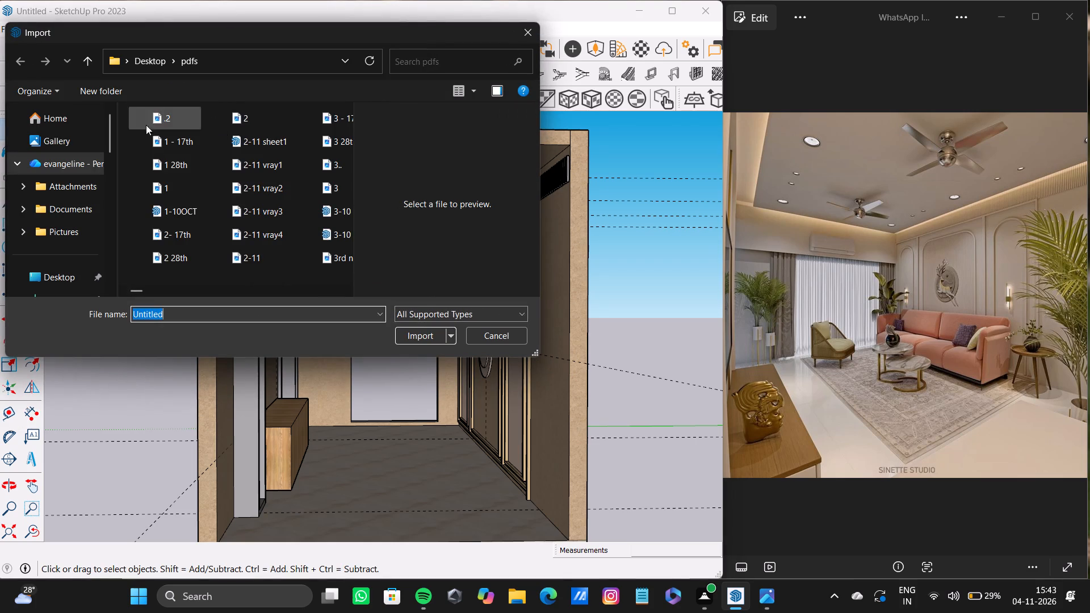
scroll(127, 191, "down", 9)
scroll(62, 220, "down", 4)
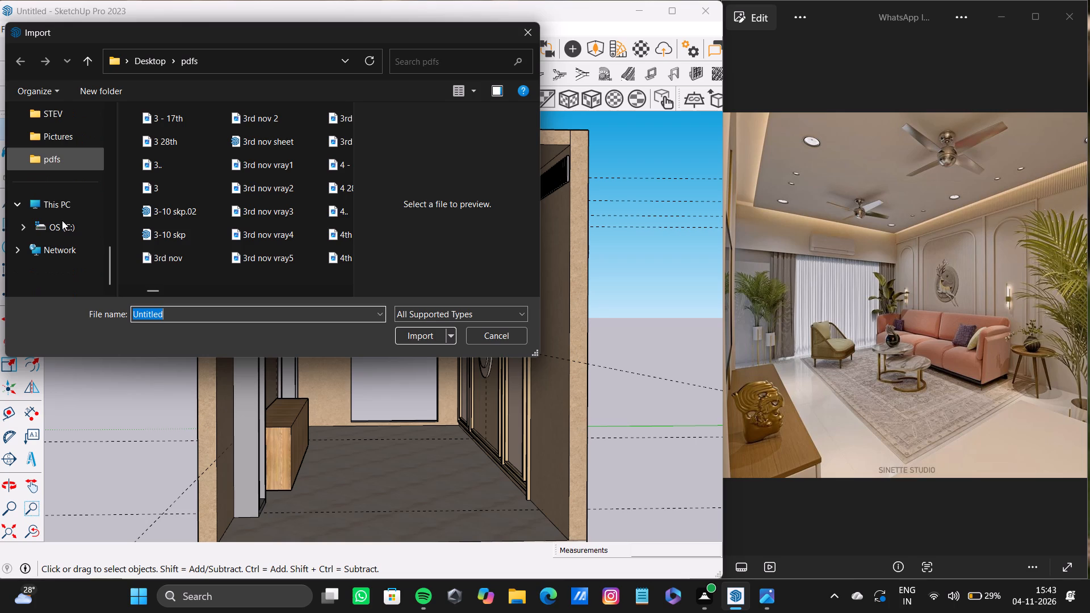
scroll(62, 220, "up", 7)
left_click(77, 222)
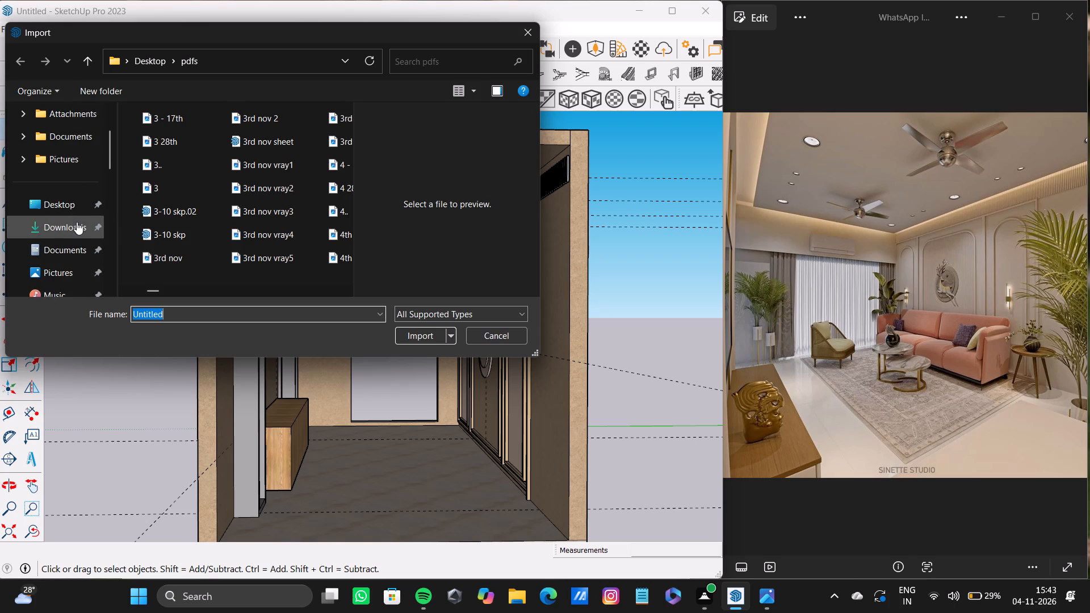
scroll(170, 203, "down", 3)
scroll(171, 203, "up", 4)
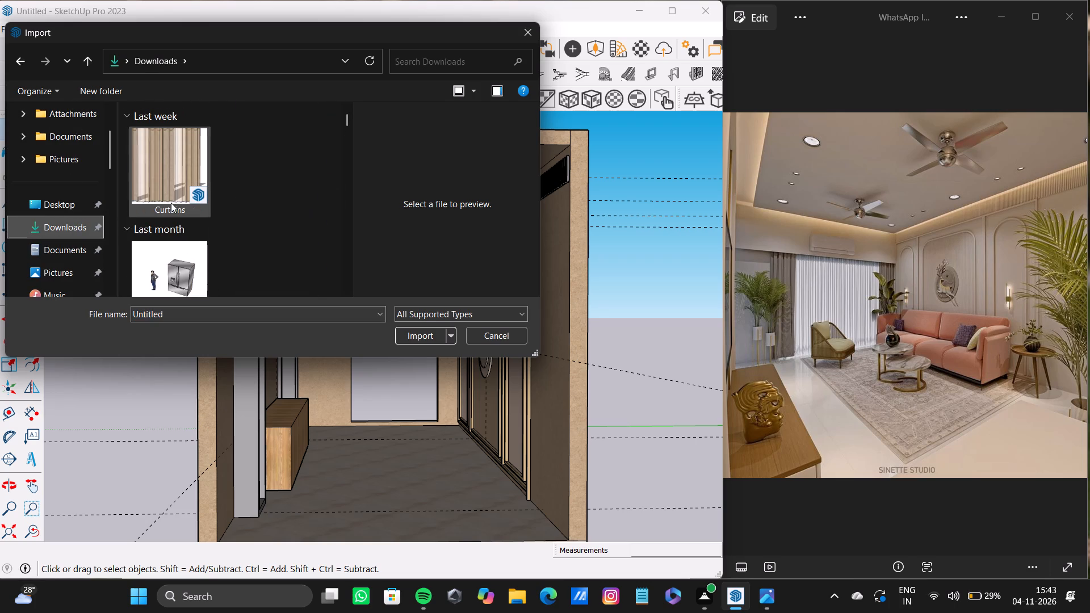
scroll(207, 216, "down", 11)
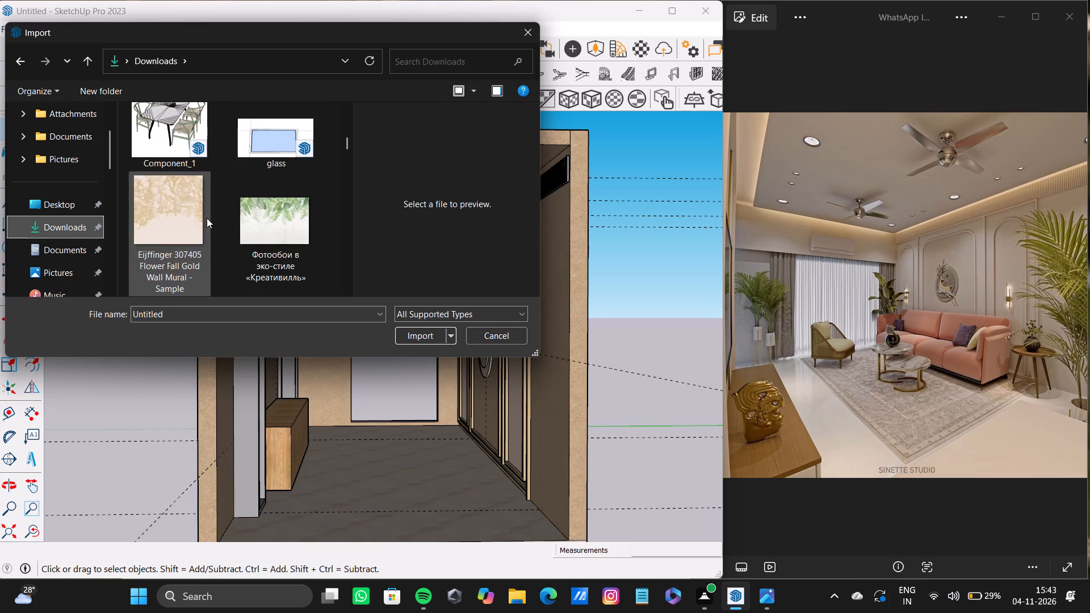
scroll(207, 219, "up", 5)
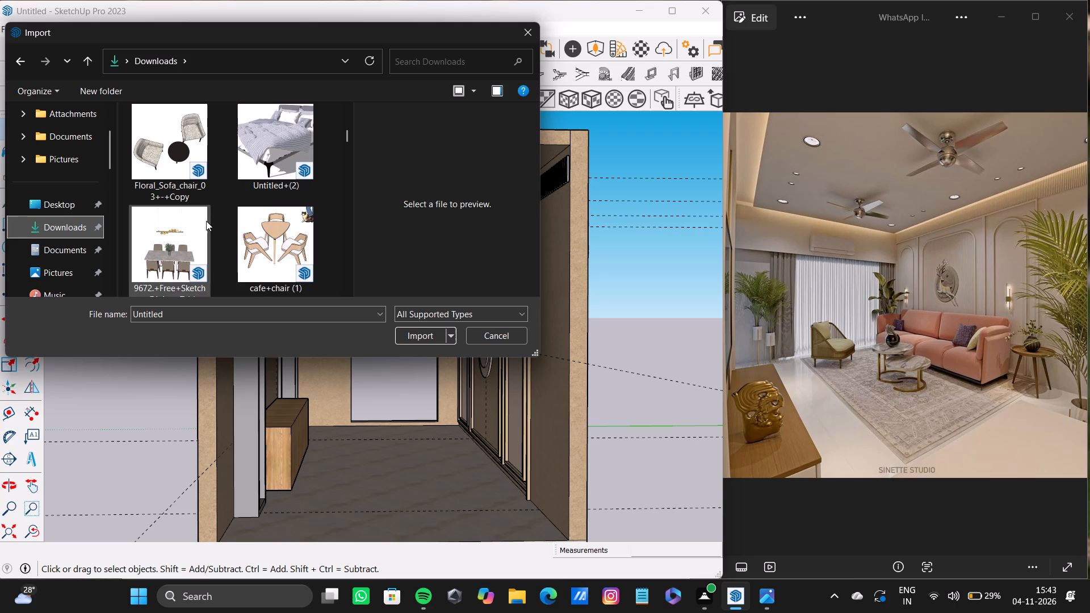
scroll(206, 221, "down", 6)
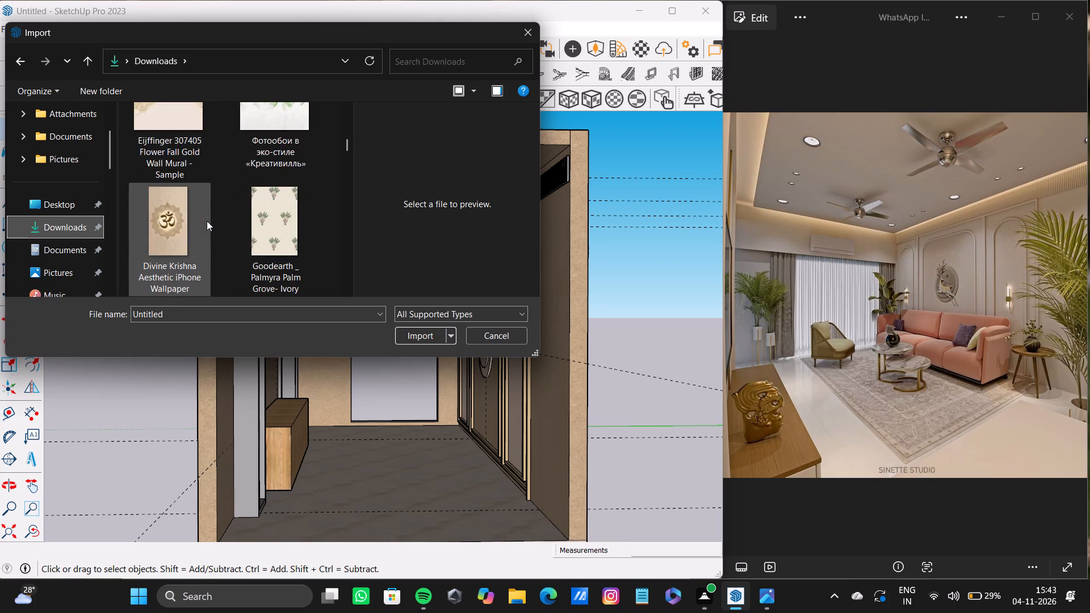
scroll(207, 221, "down", 6)
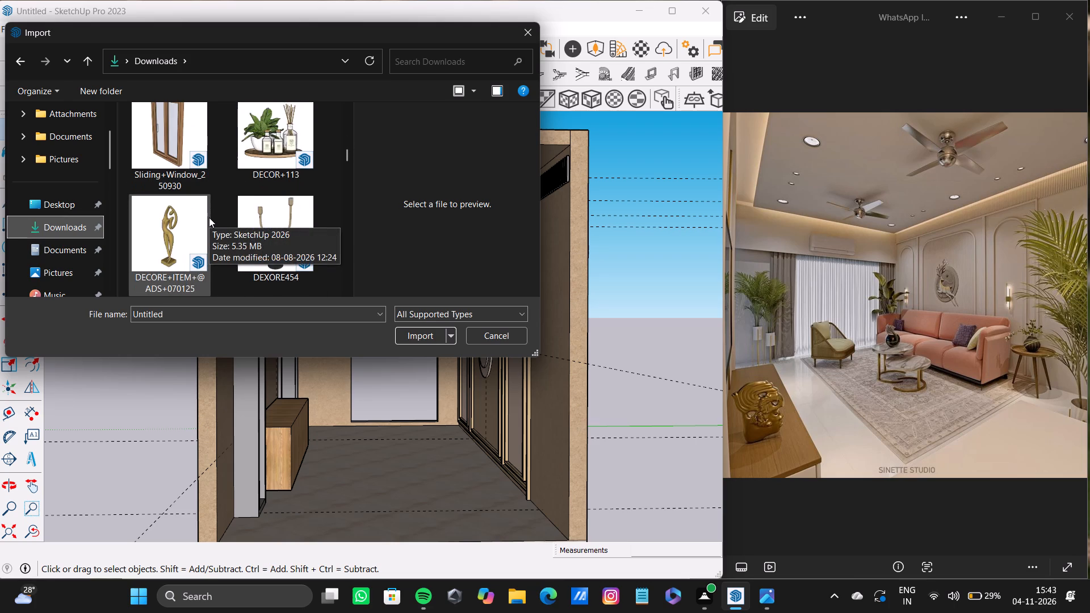
scroll(209, 217, "down", 7)
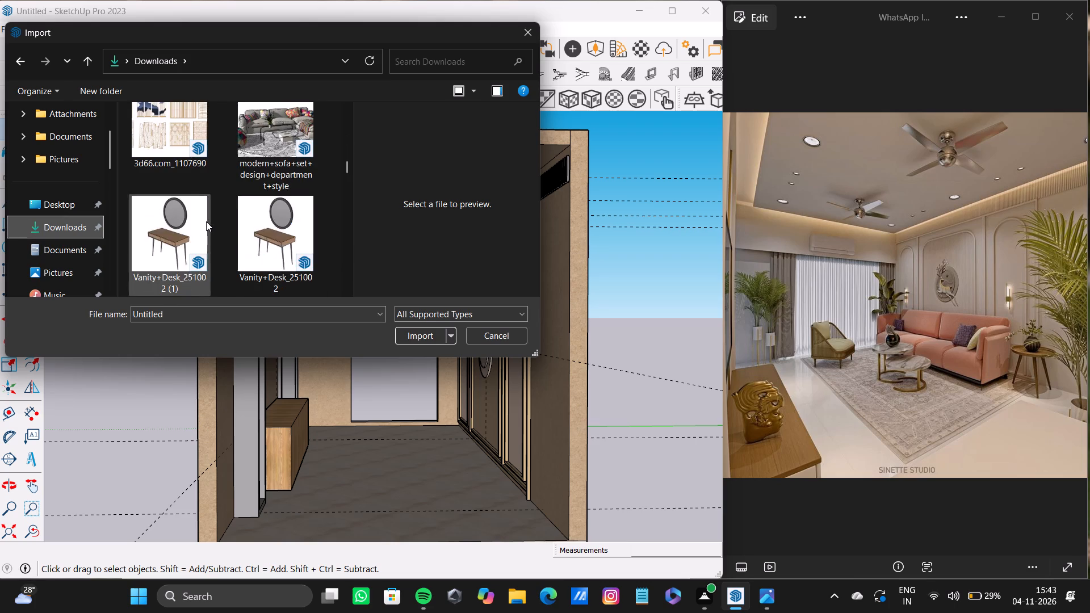
scroll(206, 222, "down", 9)
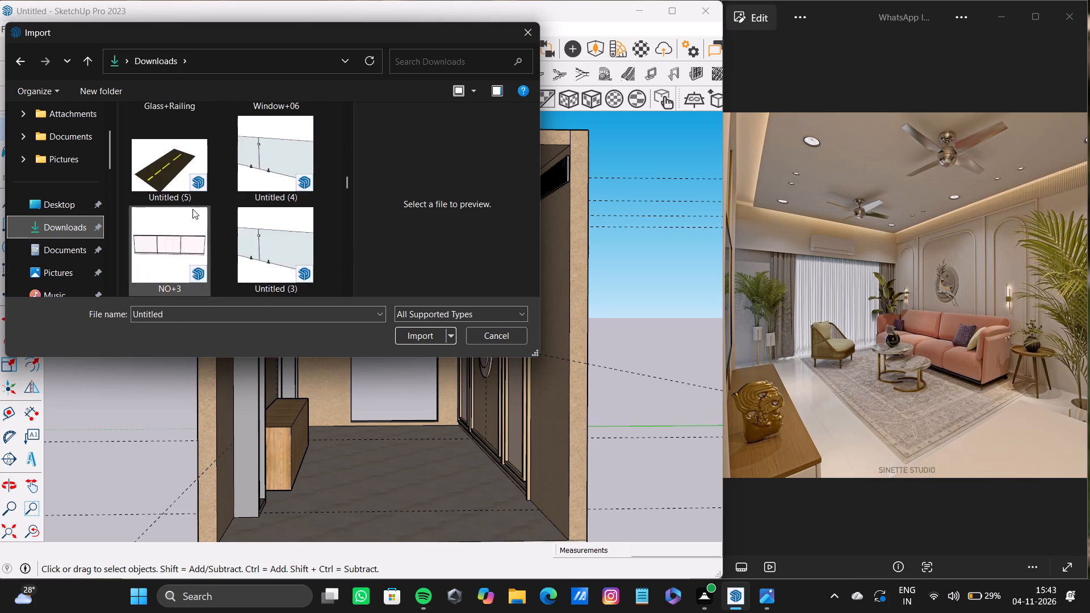
scroll(194, 216, "down", 6)
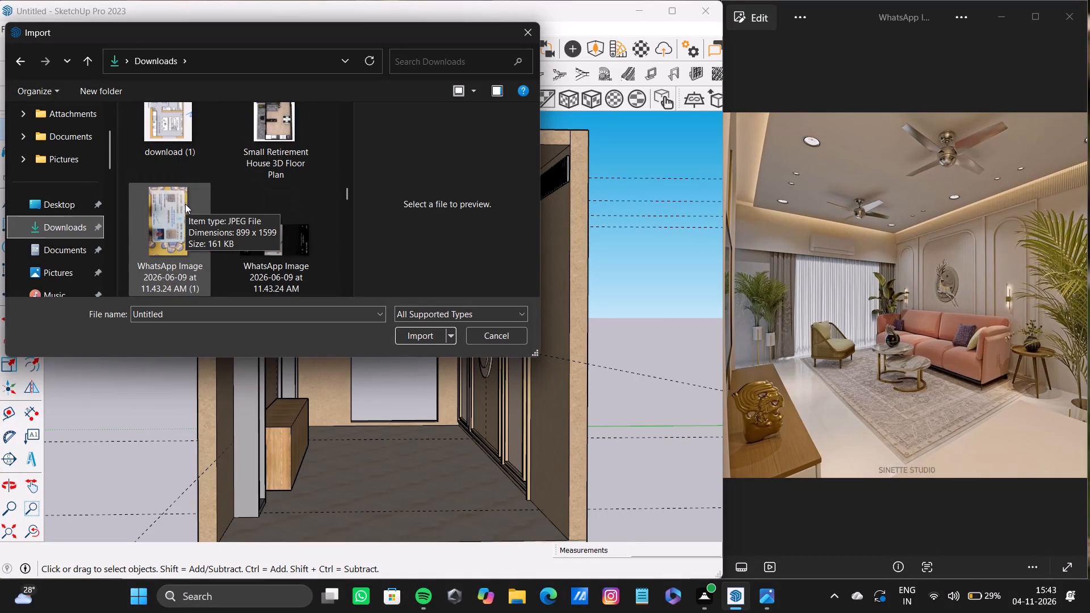
scroll(206, 198, "down", 3)
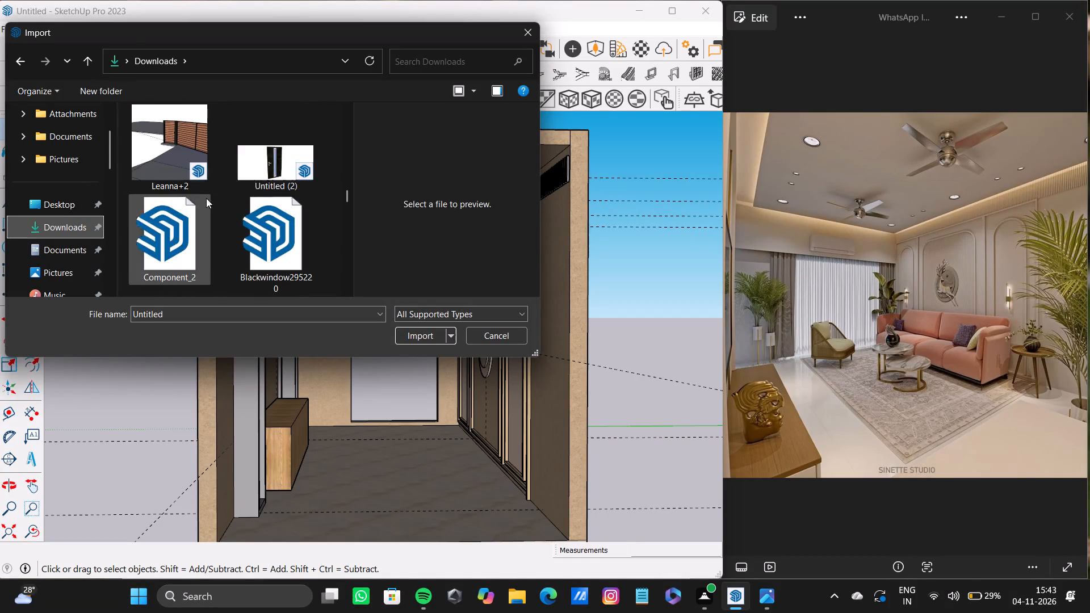
scroll(211, 188, "down", 5)
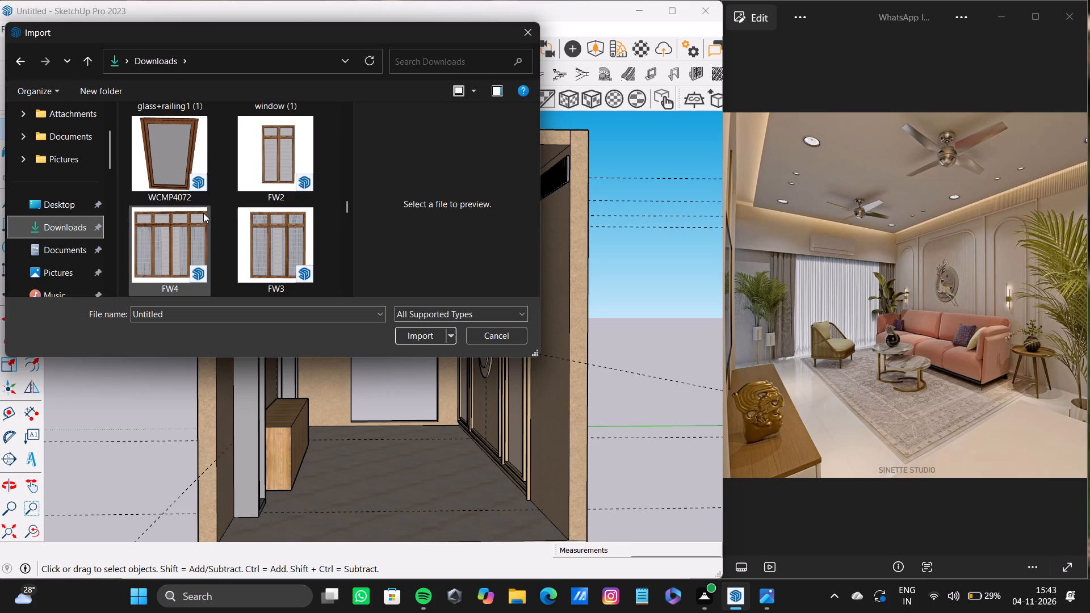
scroll(191, 217, "down", 1)
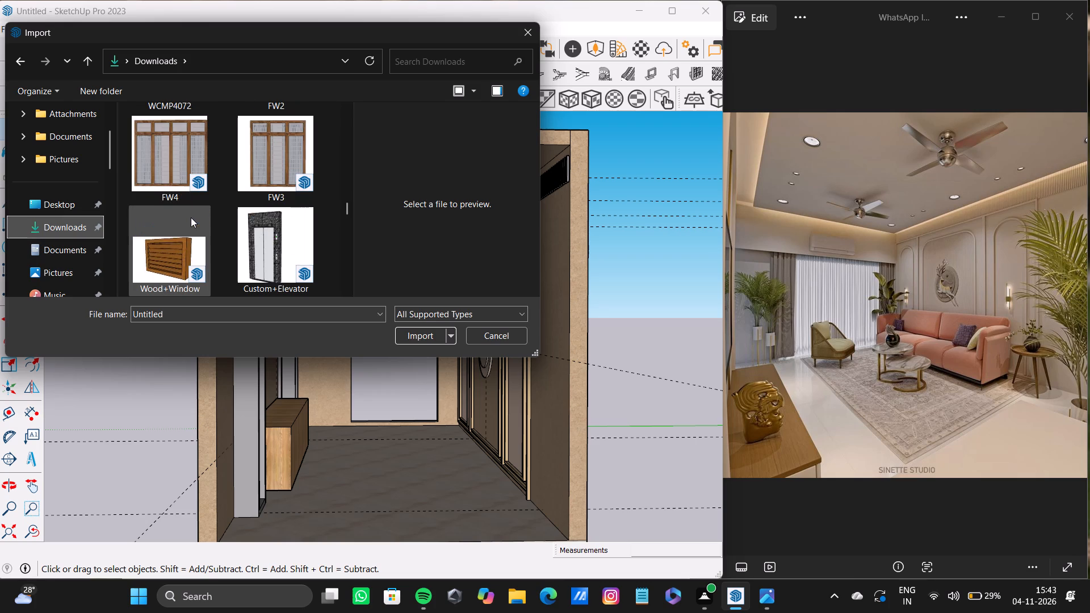
scroll(191, 217, "down", 2)
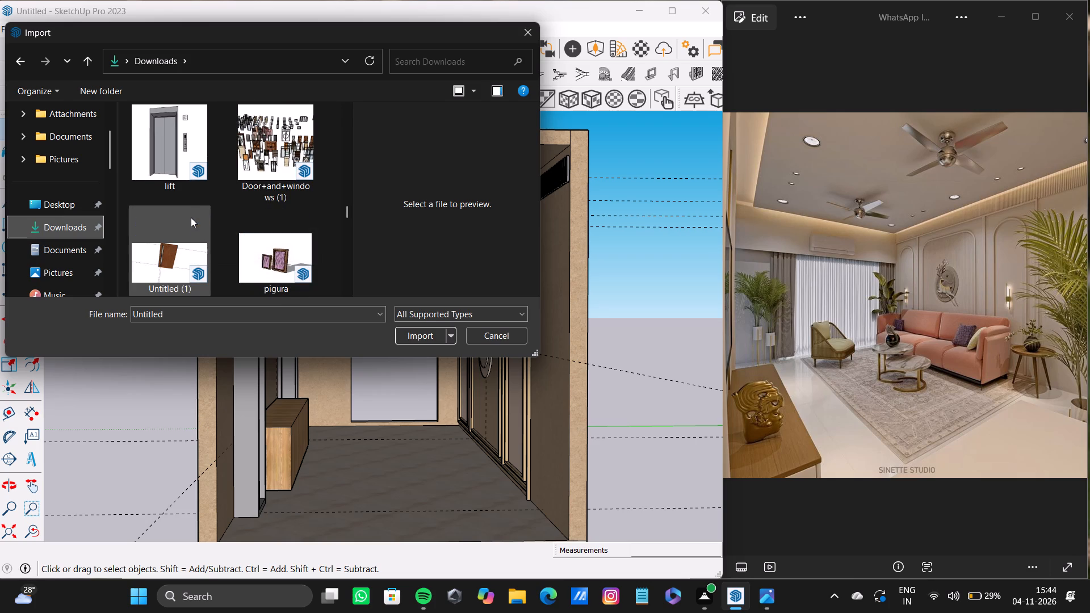
scroll(191, 217, "up", 10)
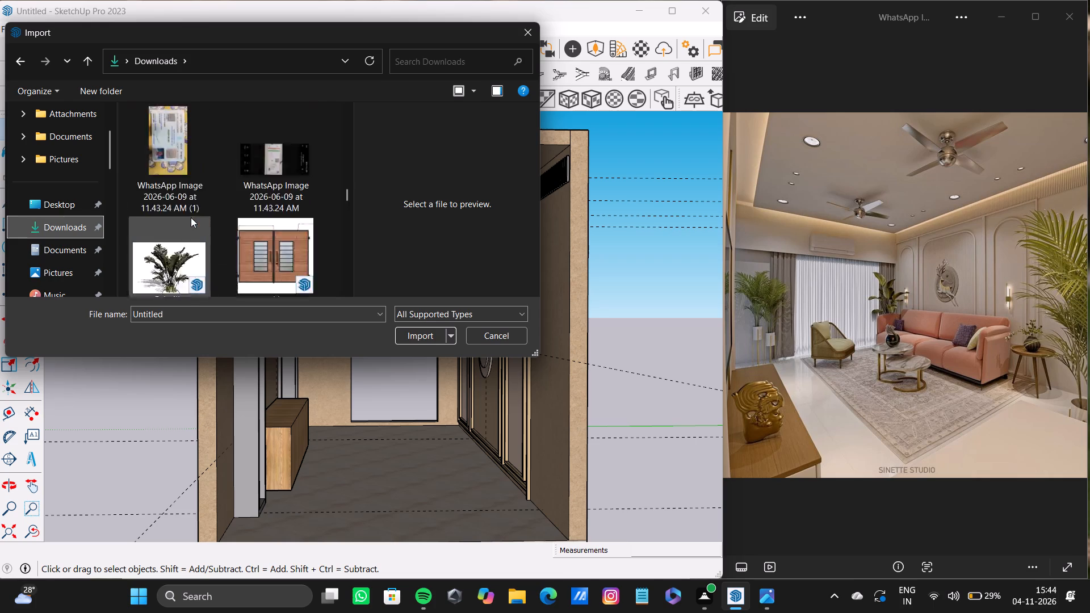
scroll(191, 217, "up", 10)
scroll(190, 217, "down", 1)
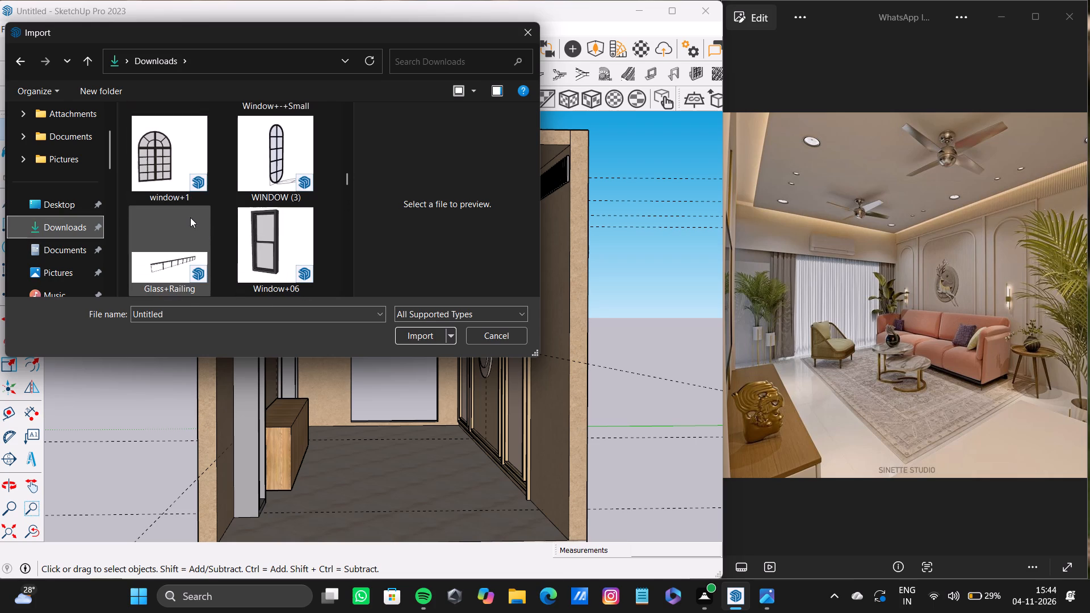
scroll(190, 217, "down", 7)
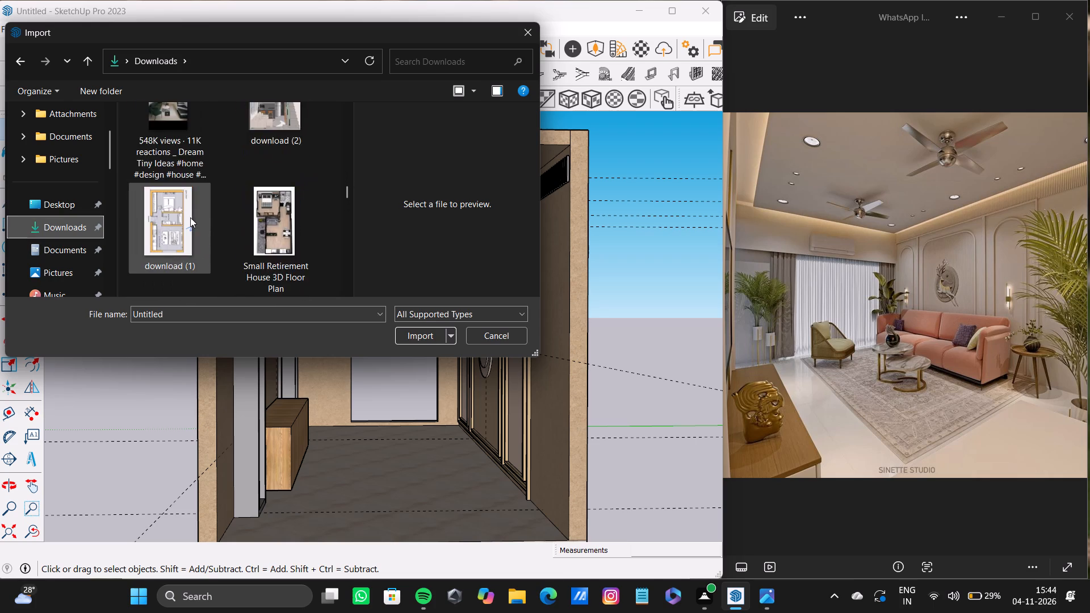
scroll(190, 217, "down", 12)
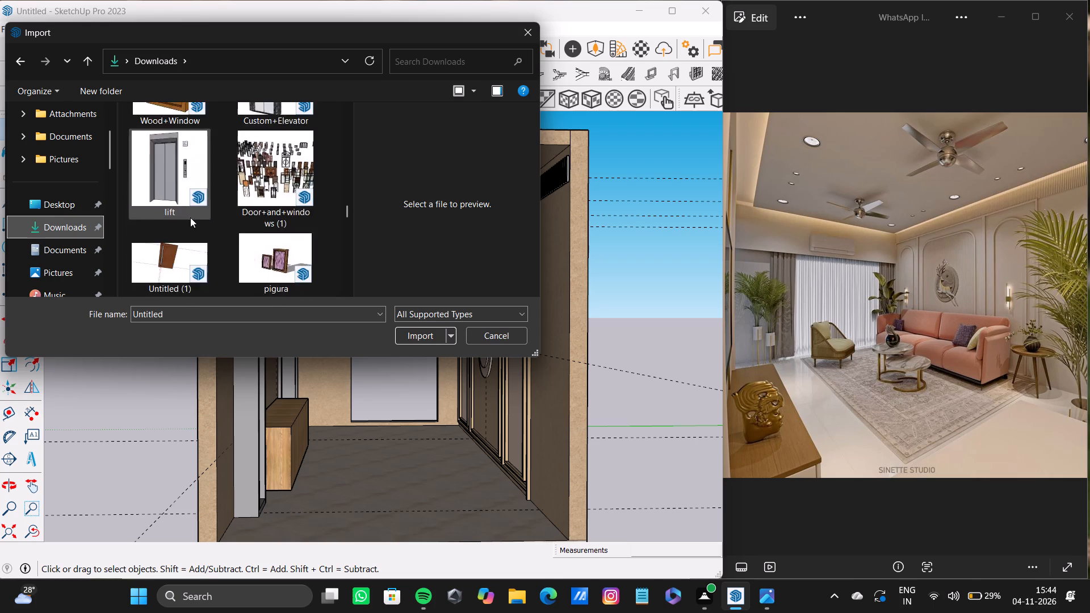
scroll(190, 217, "down", 15)
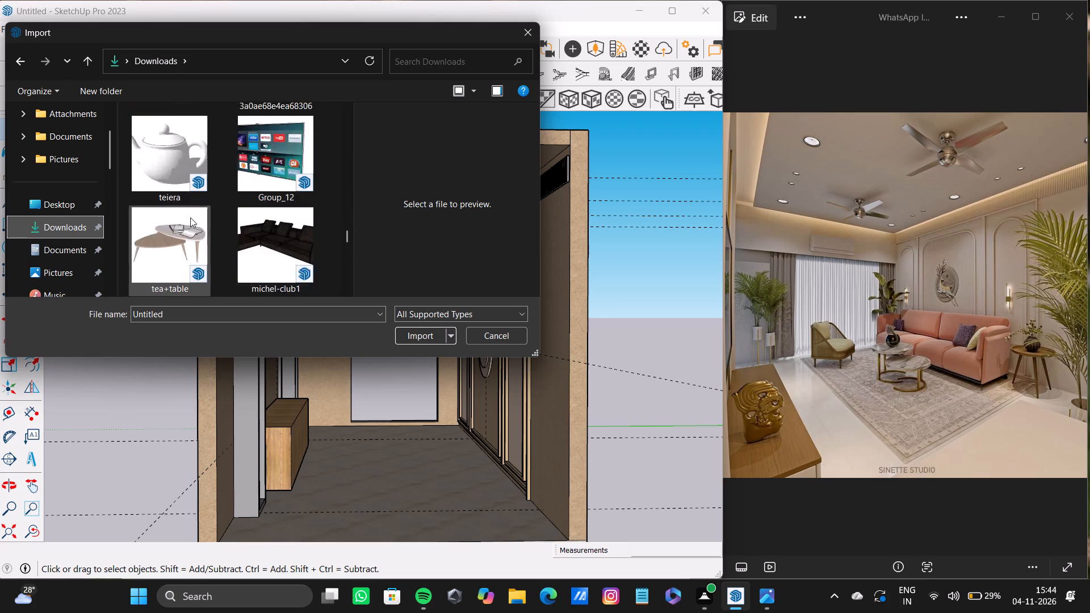
scroll(190, 217, "down", 6)
scroll(190, 217, "up", 3)
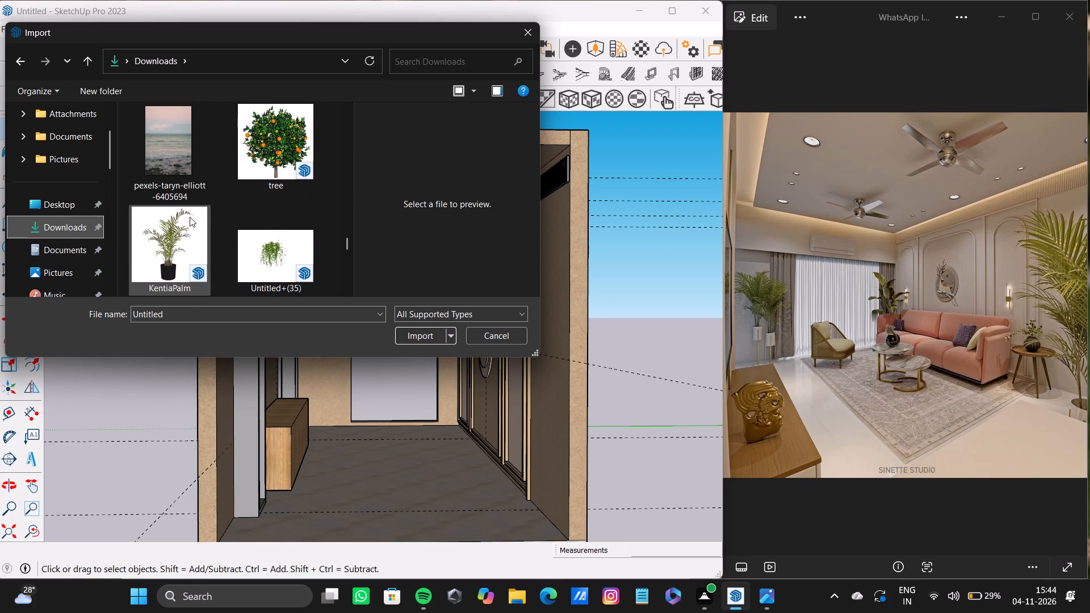
scroll(190, 217, "down", 7)
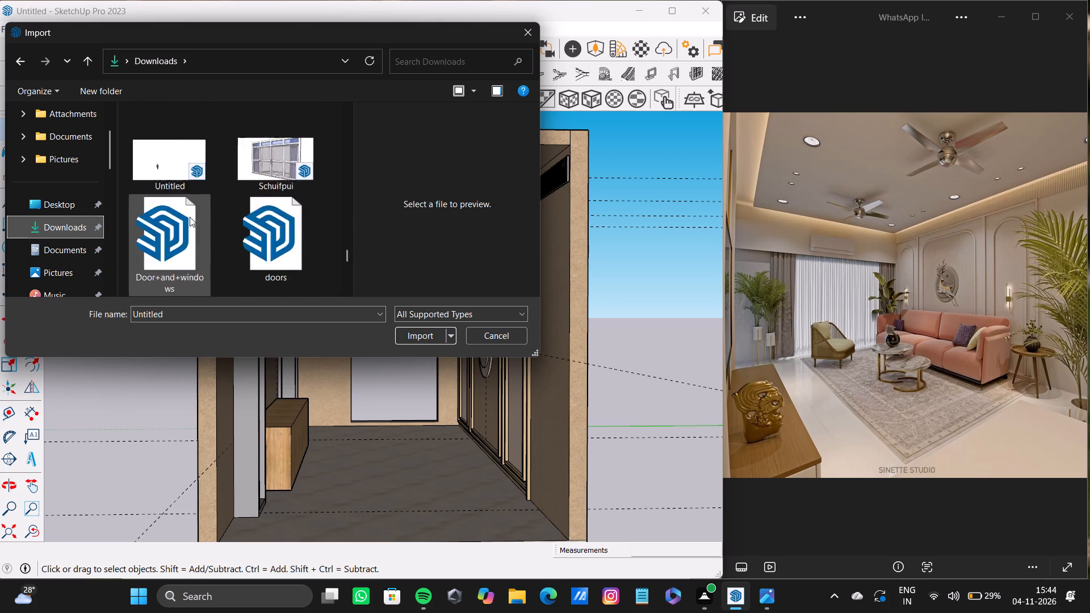
scroll(190, 217, "down", 6)
scroll(190, 217, "up", 7)
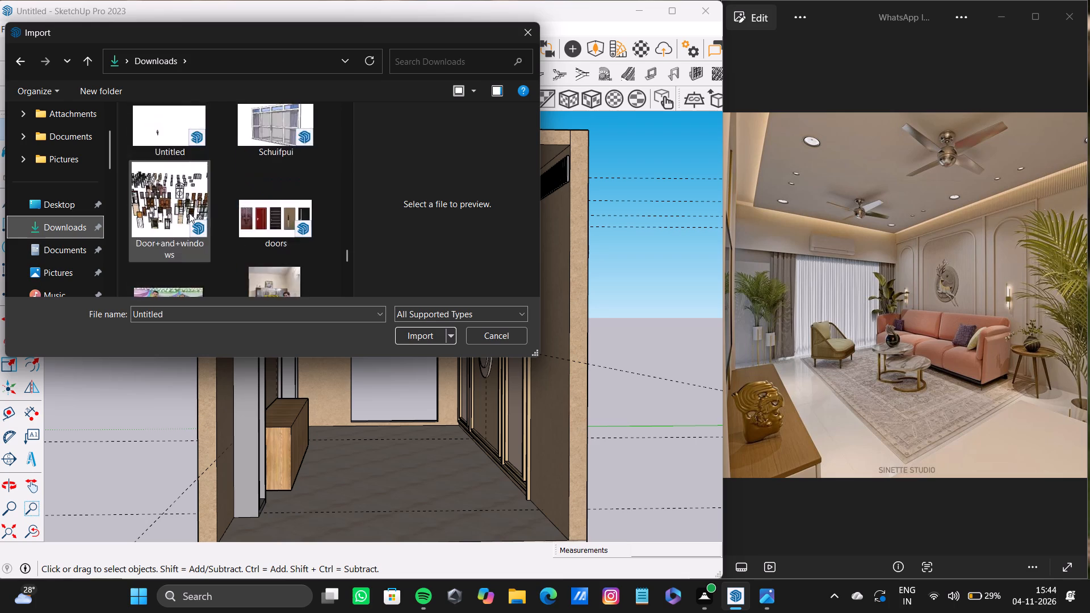
scroll(189, 213, "up", 20)
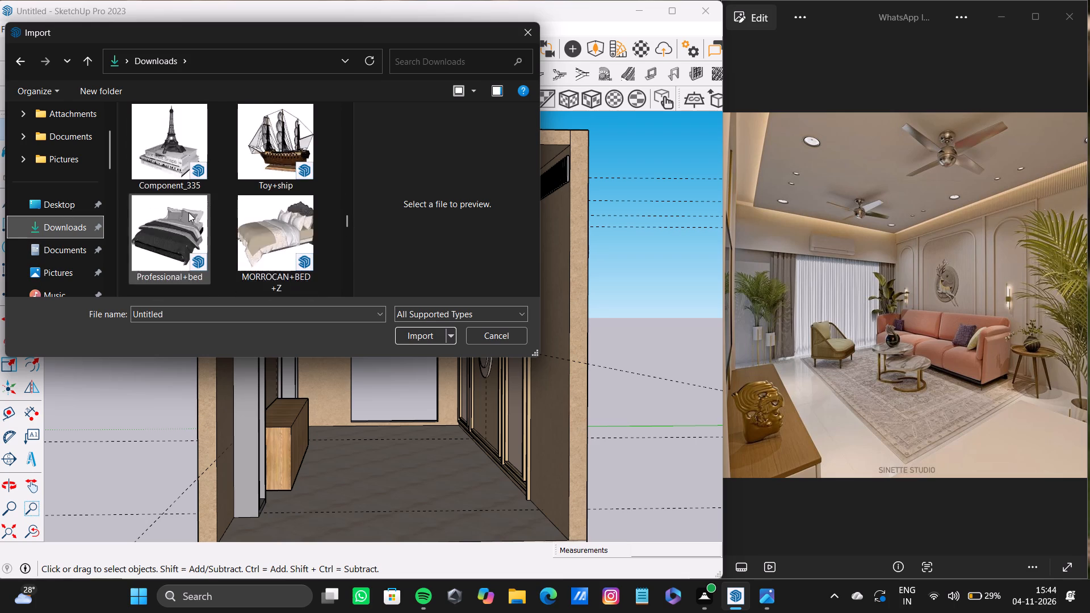
Look through the models in the Downloads folder for a window suited to the living room's wall opening.
scroll(188, 212, "up", 10)
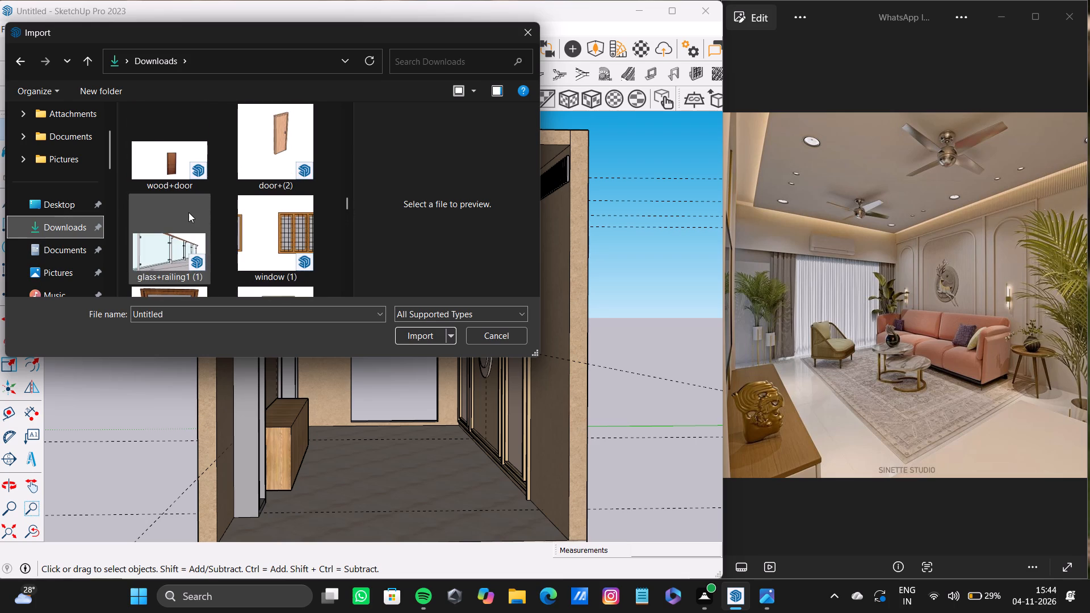
scroll(188, 212, "up", 5)
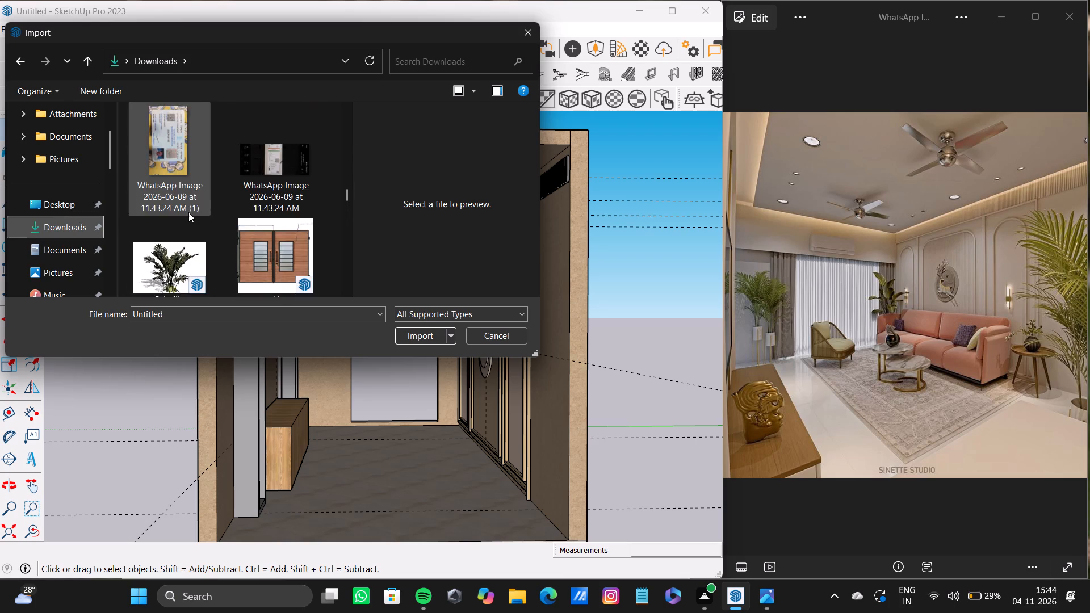
scroll(188, 212, "down", 4)
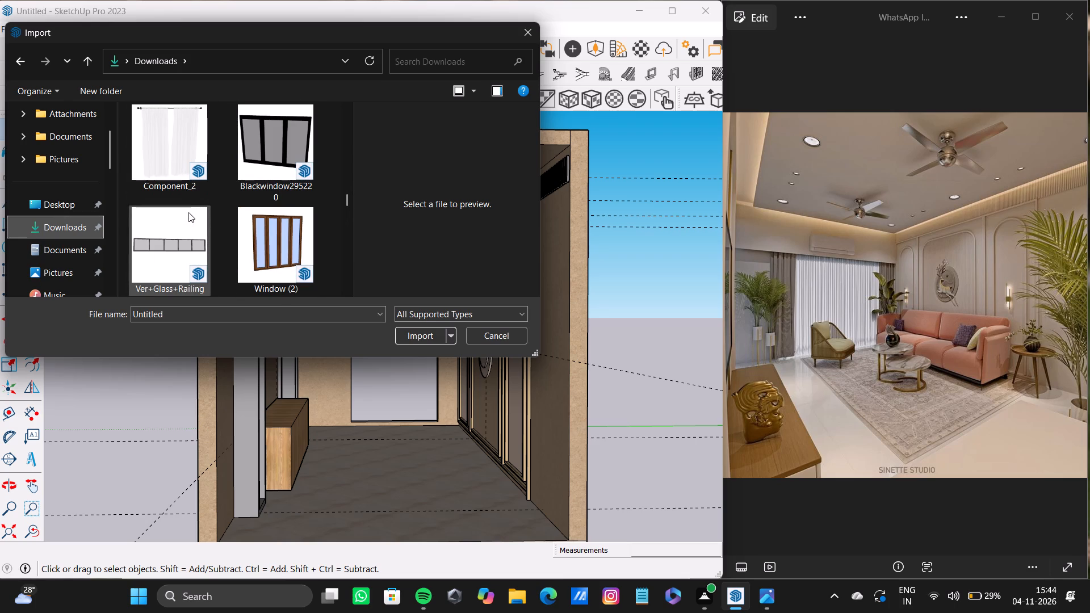
scroll(188, 212, "down", 1)
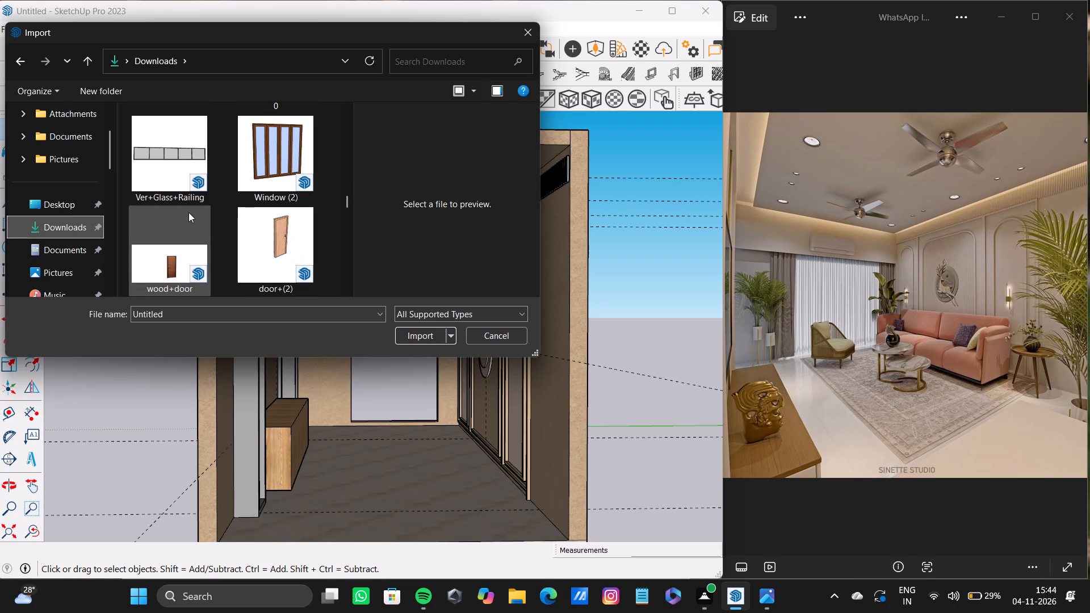
scroll(240, 228, "down", 3)
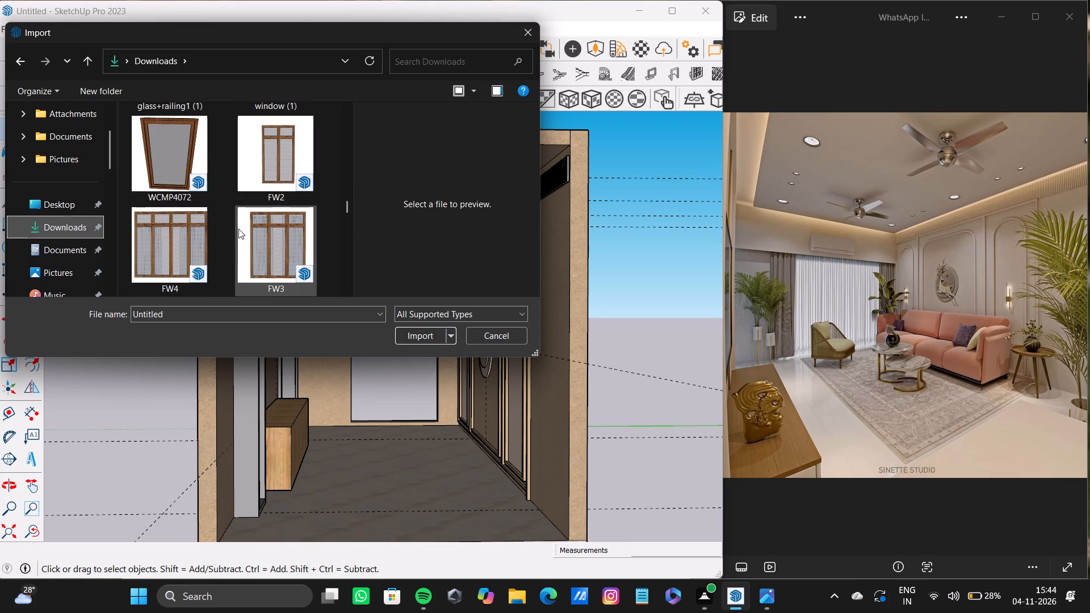
scroll(238, 229, "down", 2)
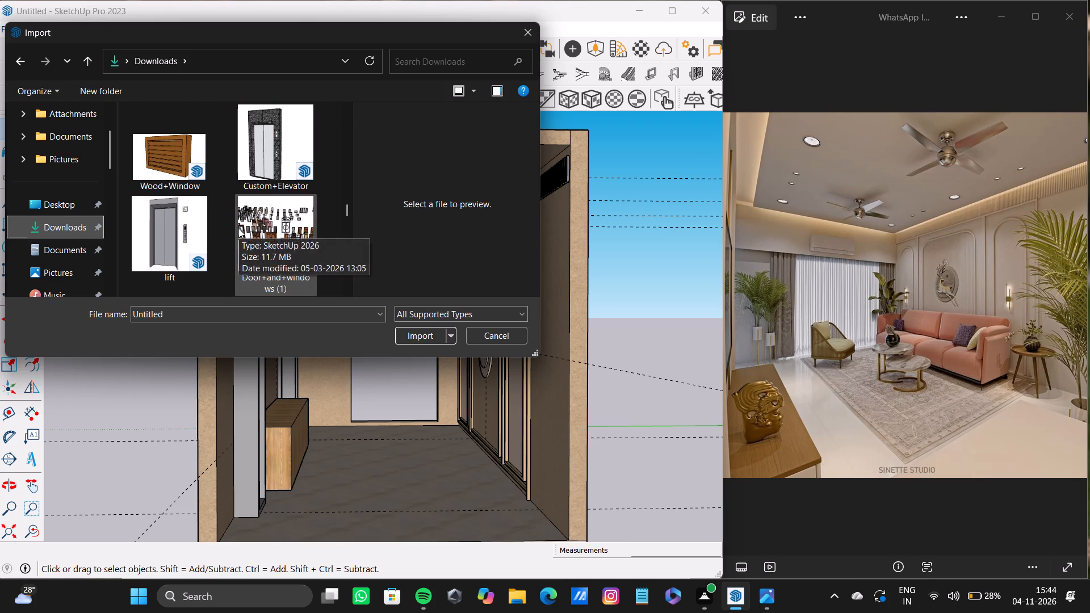
scroll(238, 228, "down", 4)
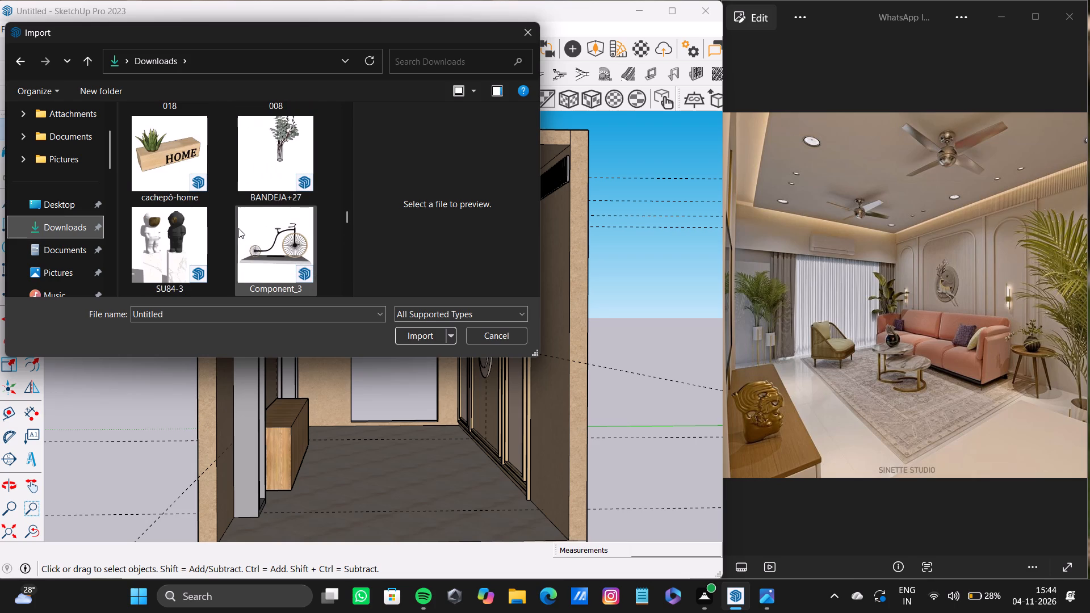
scroll(238, 228, "up", 10)
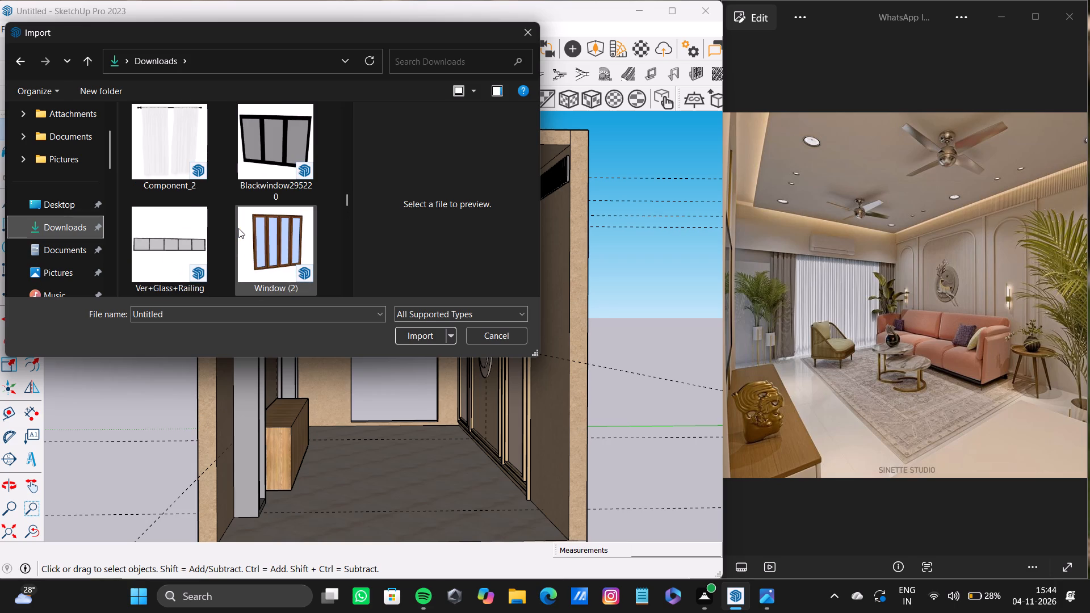
scroll(238, 228, "up", 7)
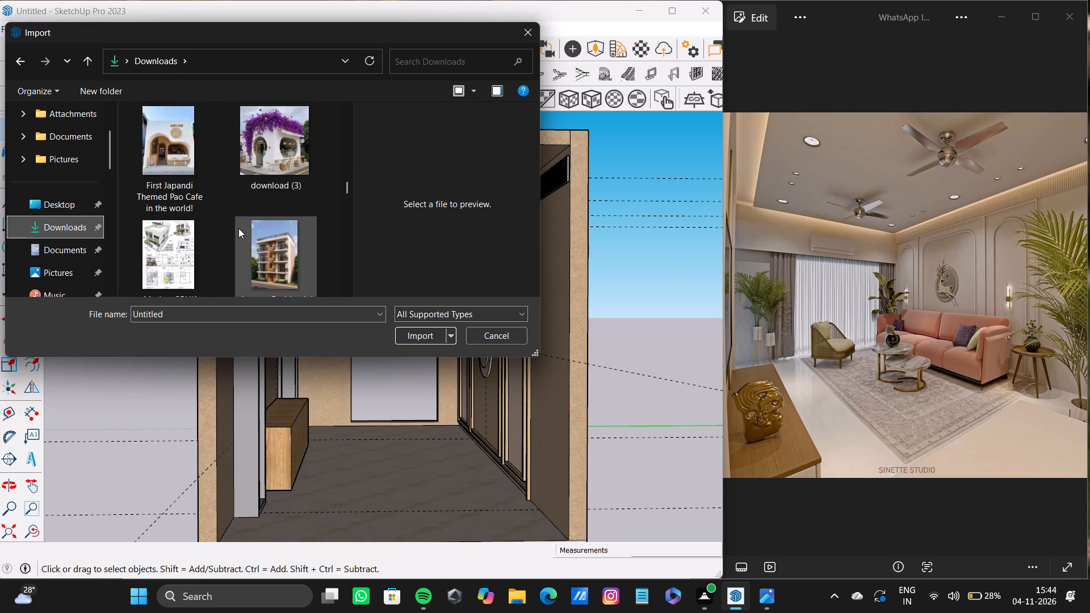
scroll(238, 228, "up", 10)
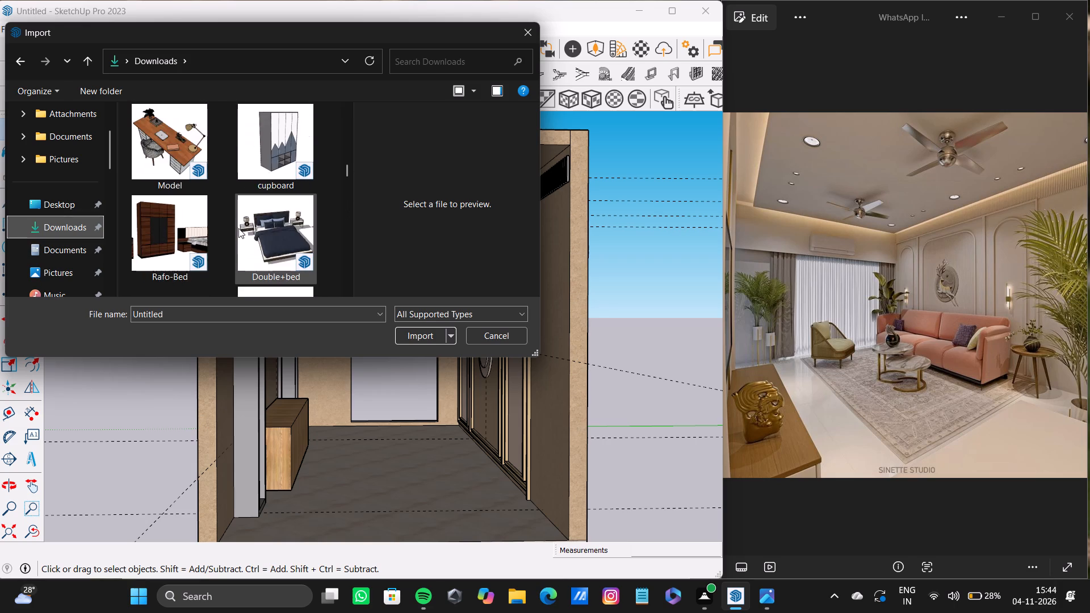
scroll(238, 228, "up", 5)
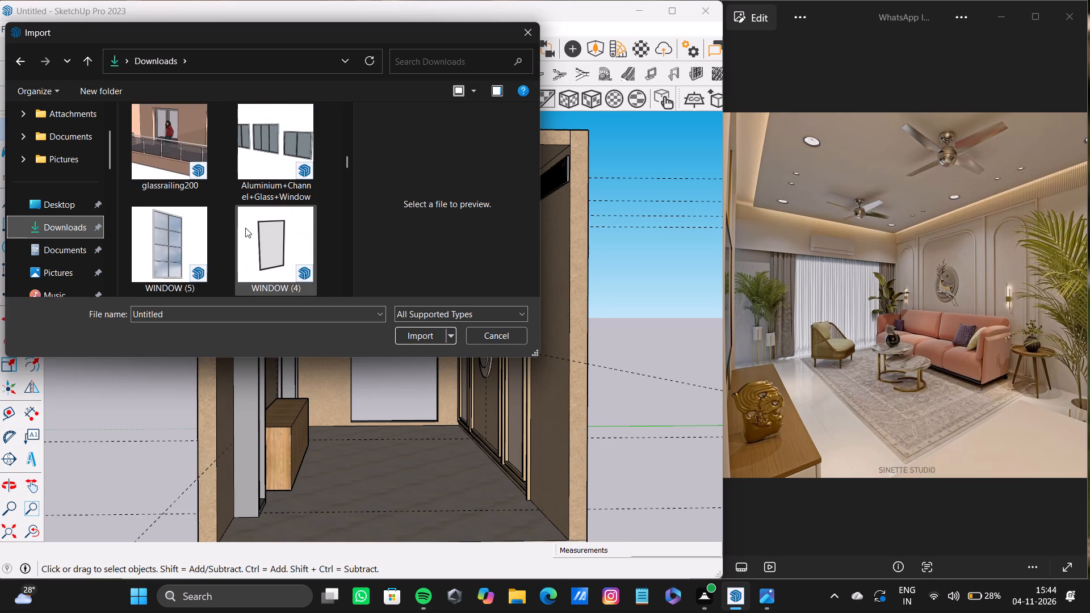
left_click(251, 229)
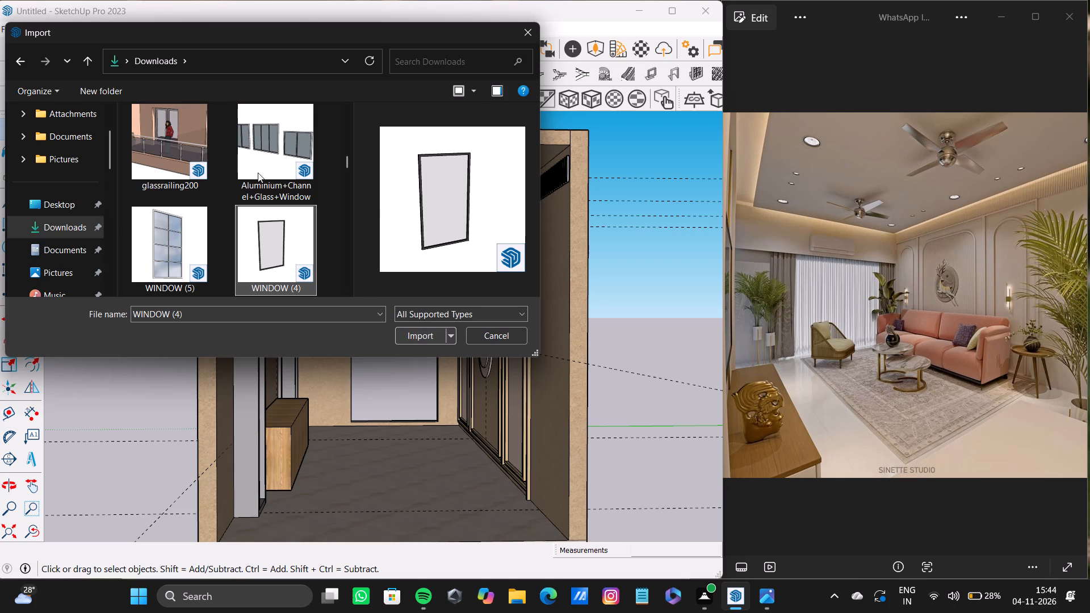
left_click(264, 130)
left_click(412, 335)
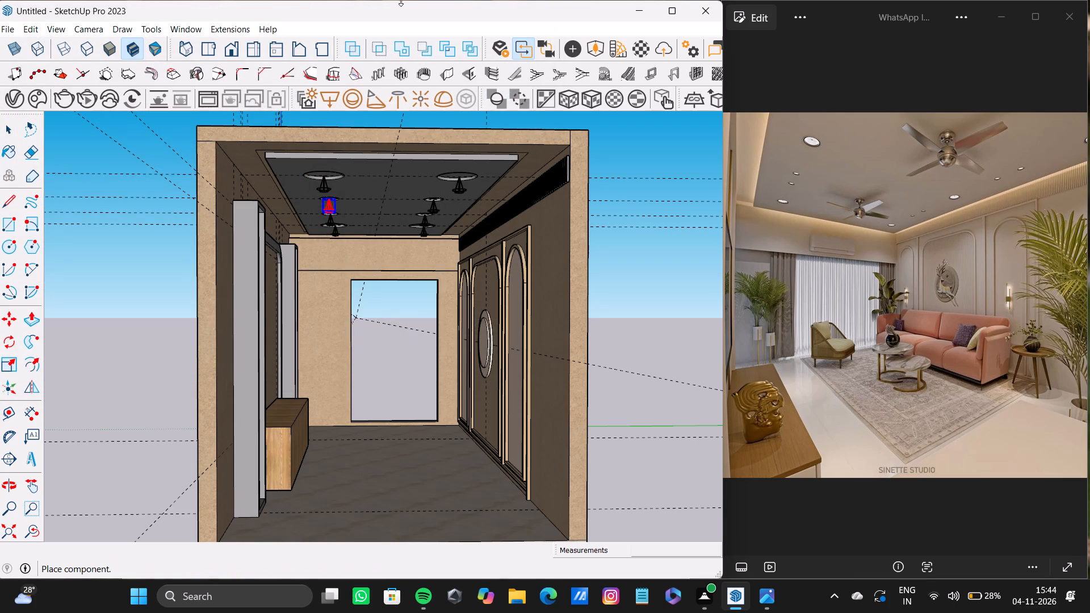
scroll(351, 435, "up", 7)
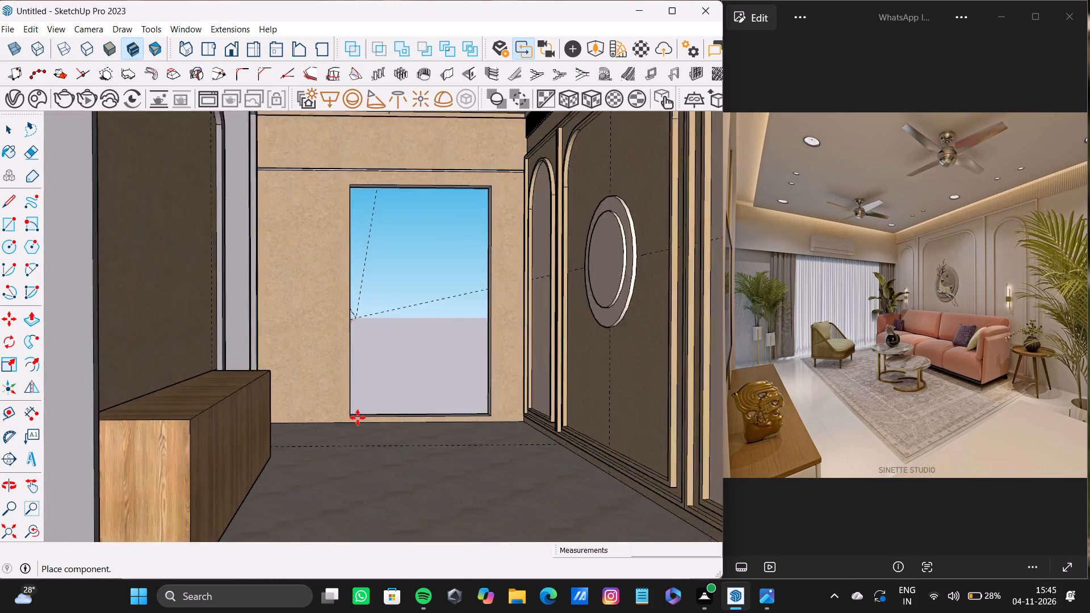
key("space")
Import the Aluminium+Channel+Glass+Window model from Downloads and place it in the open space outside the room.
scroll(362, 416, "down", 17)
middle_click(362, 374)
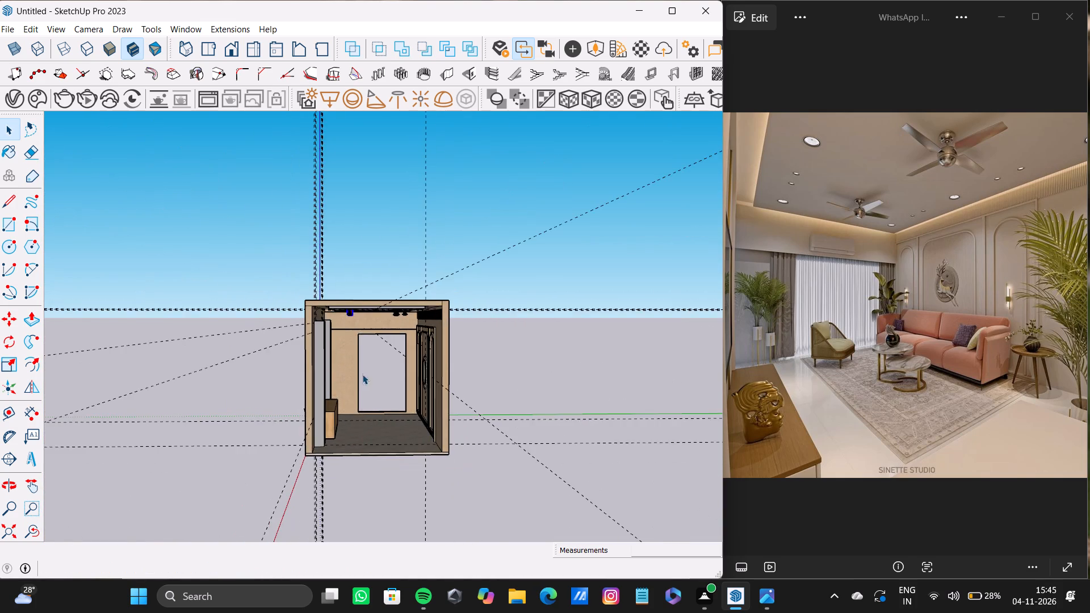
scroll(362, 374, "down", 20)
scroll(362, 374, "down", 9)
middle_click_drag(346, 418, 401, 383)
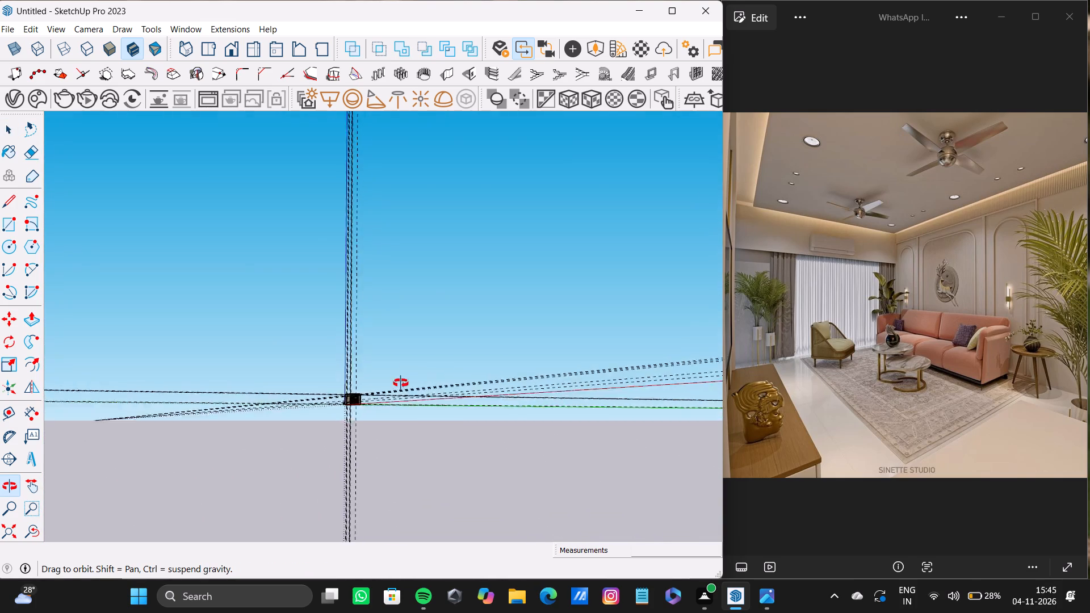
middle_click_drag(401, 383, 328, 427)
scroll(336, 388, "up", 9)
left_click(5, 32)
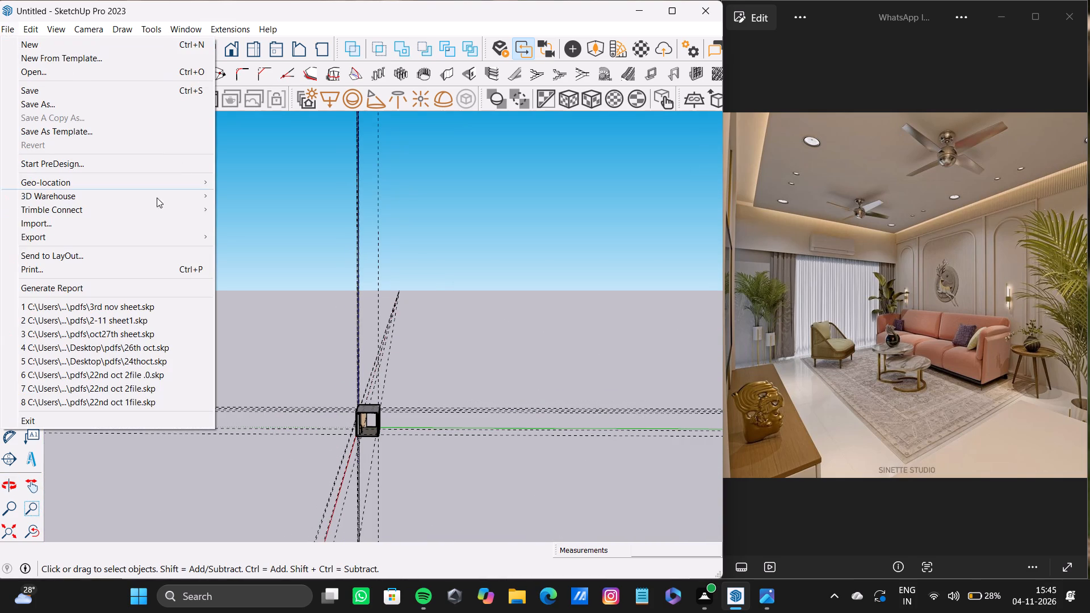
left_click(114, 221)
scroll(260, 247, "down", 9)
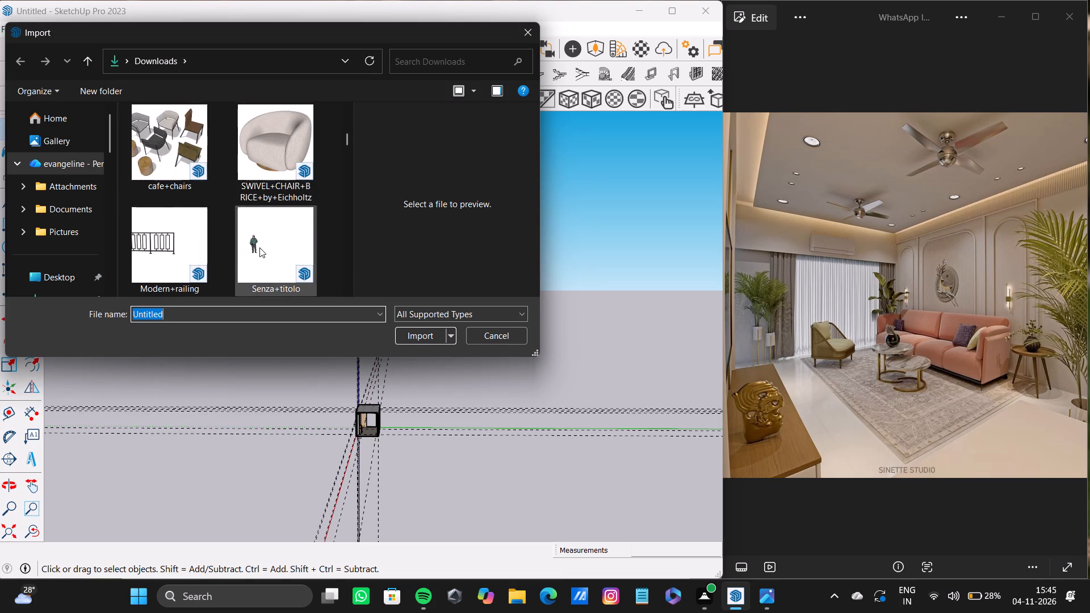
scroll(259, 247, "down", 3)
scroll(286, 170, "up", 3)
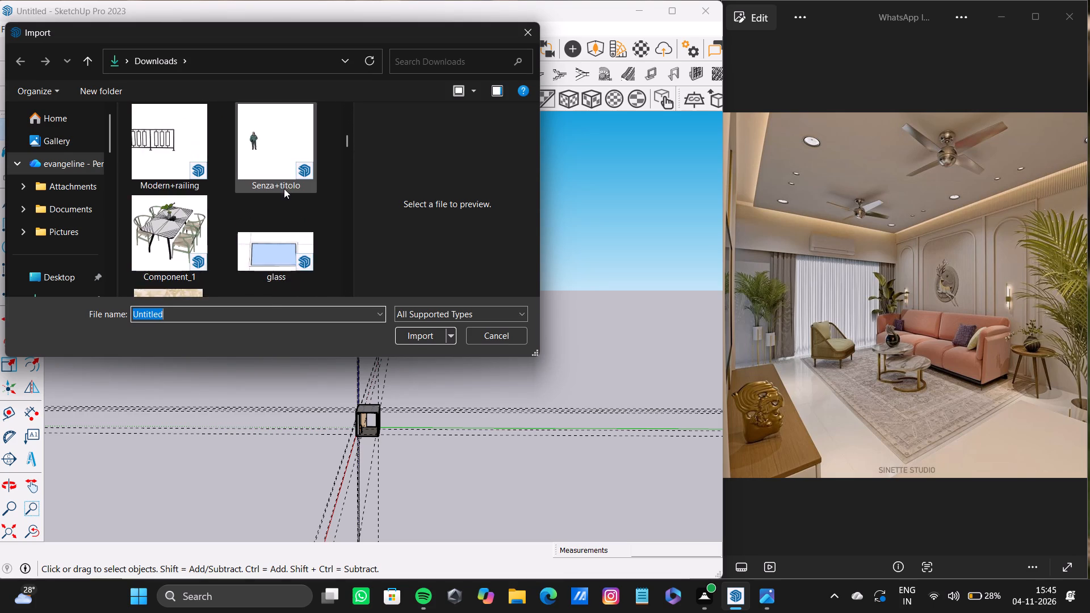
scroll(278, 203, "up", 3)
scroll(278, 203, "down", 4)
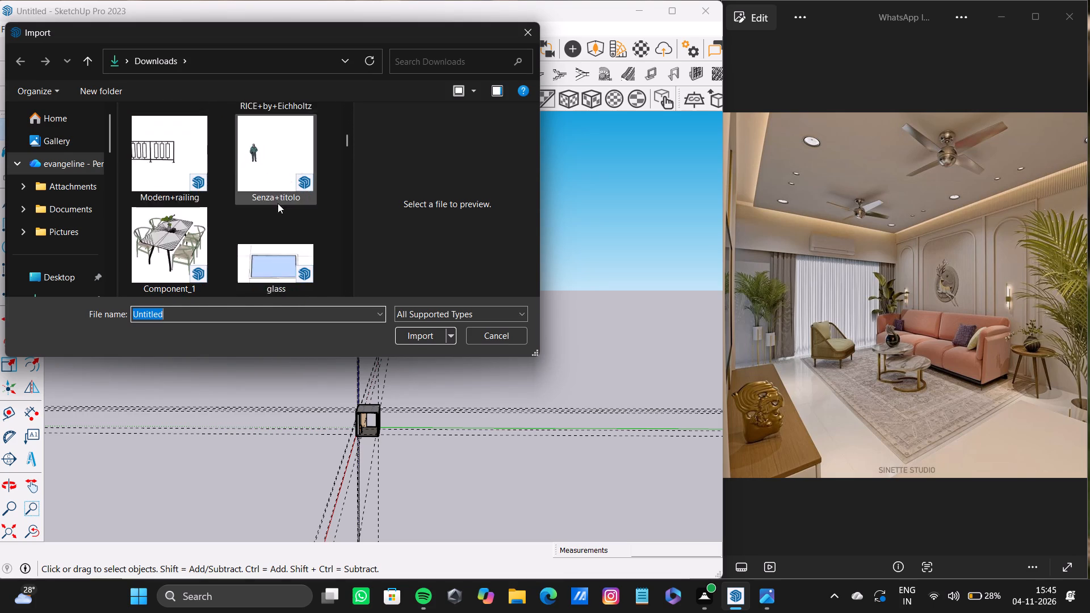
scroll(278, 203, "down", 6)
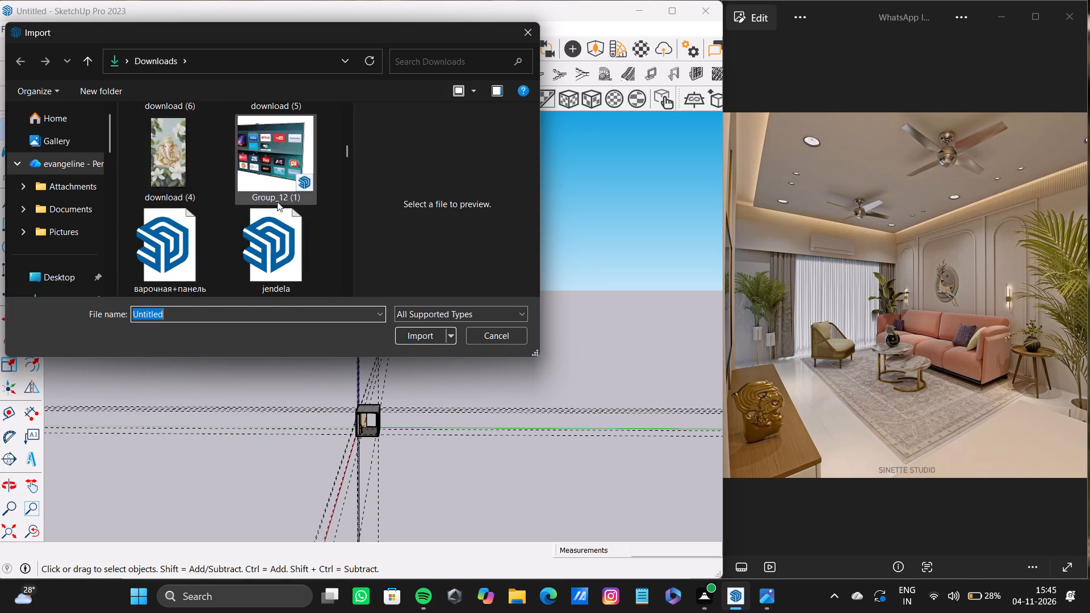
scroll(277, 201, "down", 2)
scroll(277, 201, "up", 3)
scroll(276, 201, "down", 1)
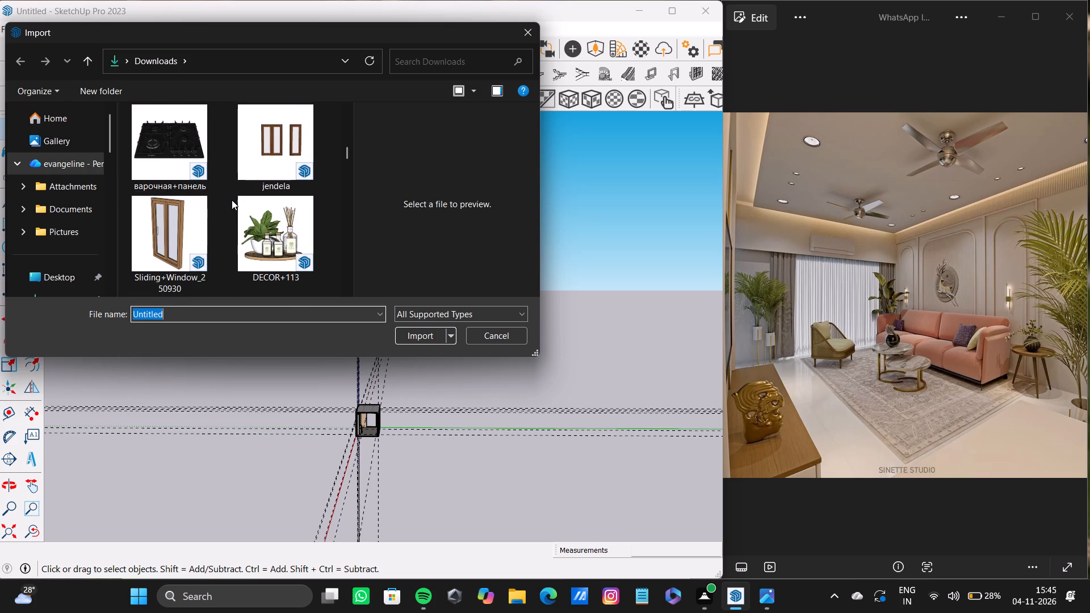
scroll(232, 200, "down", 1)
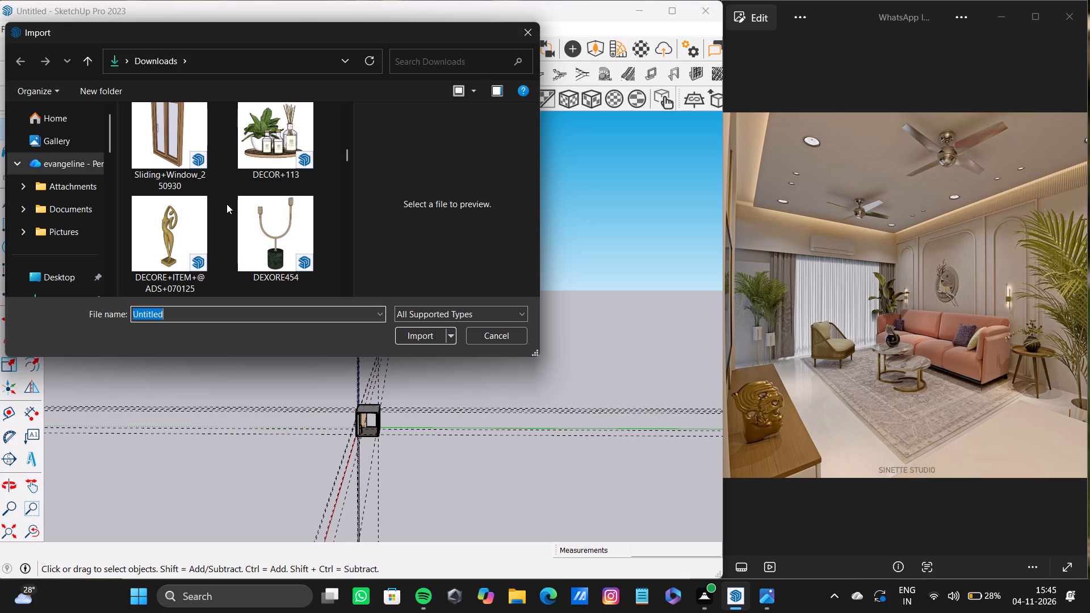
scroll(249, 202, "down", 2)
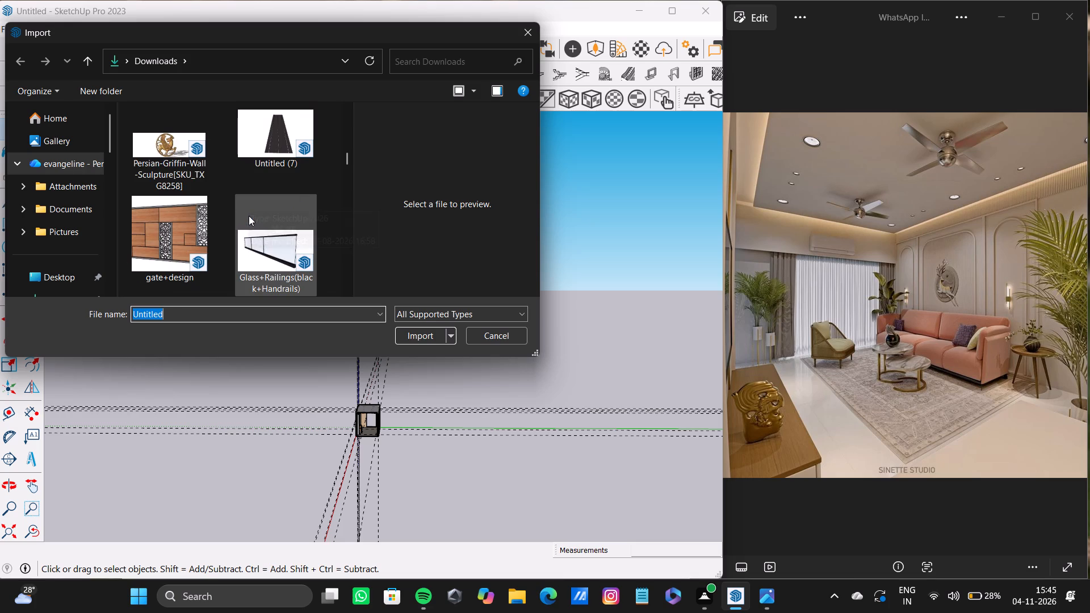
scroll(249, 215, "down", 2)
left_click(272, 170)
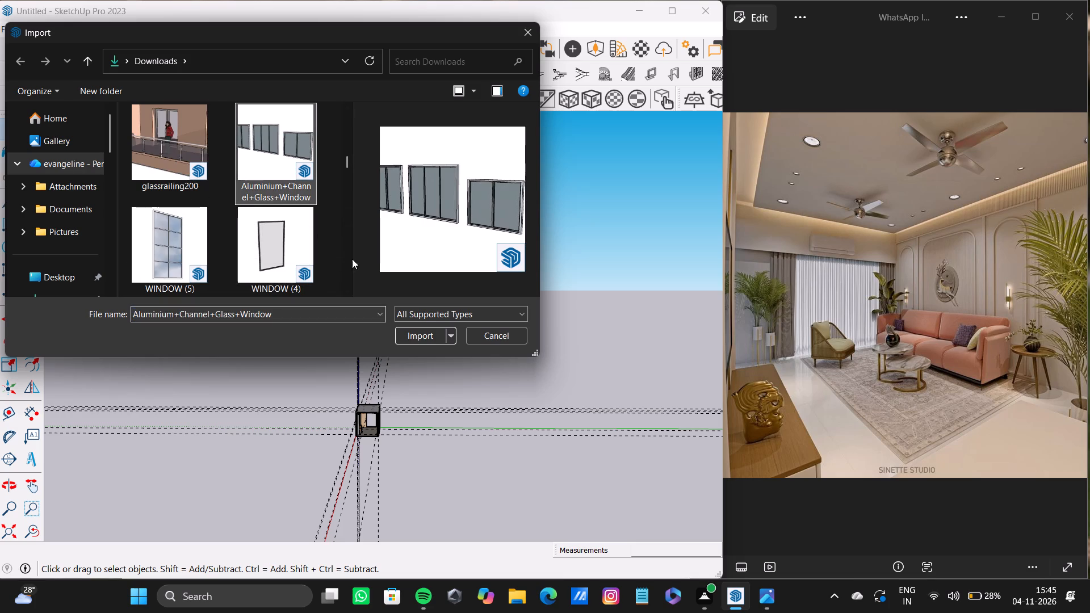
left_click(421, 335)
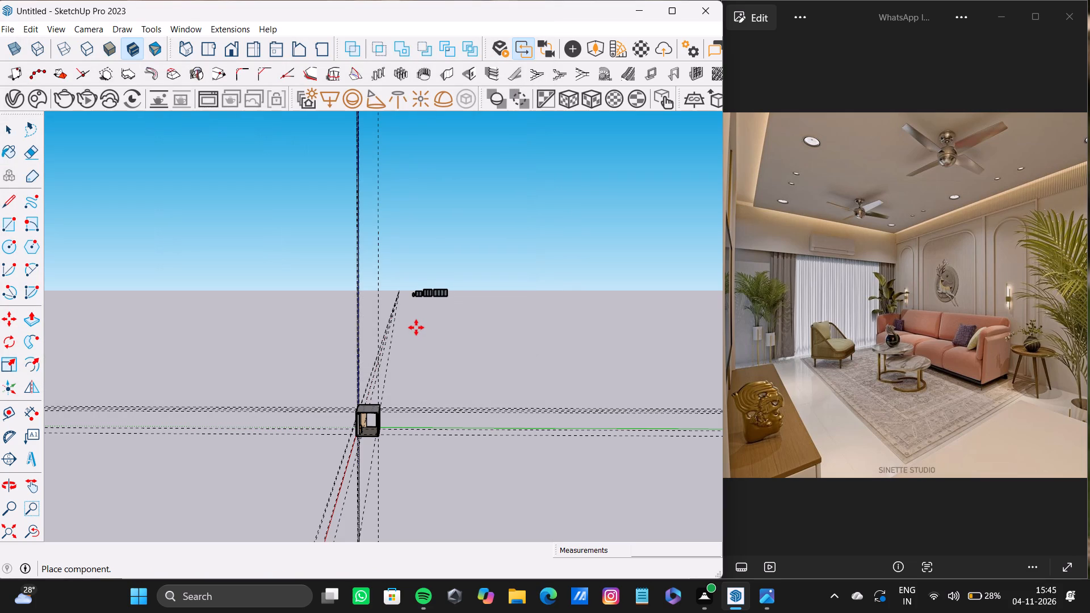
left_click(418, 336)
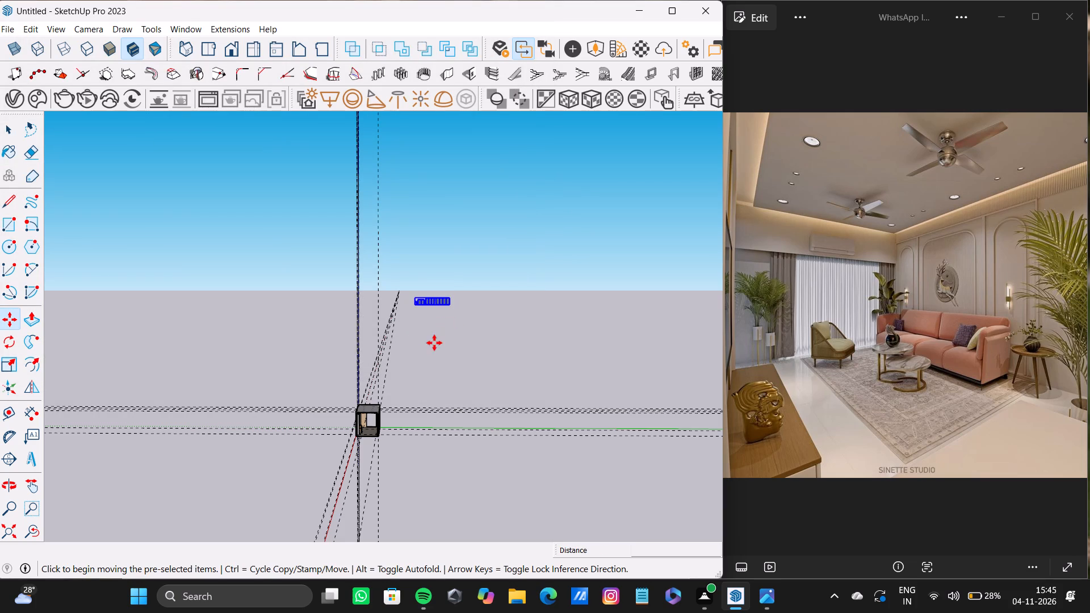
key("space")
Move the two-pane window out of the imported window set and place its lower corner at the bottom corner of the room's wall opening.
scroll(434, 345, "up", 20)
scroll(434, 345, "up", 6)
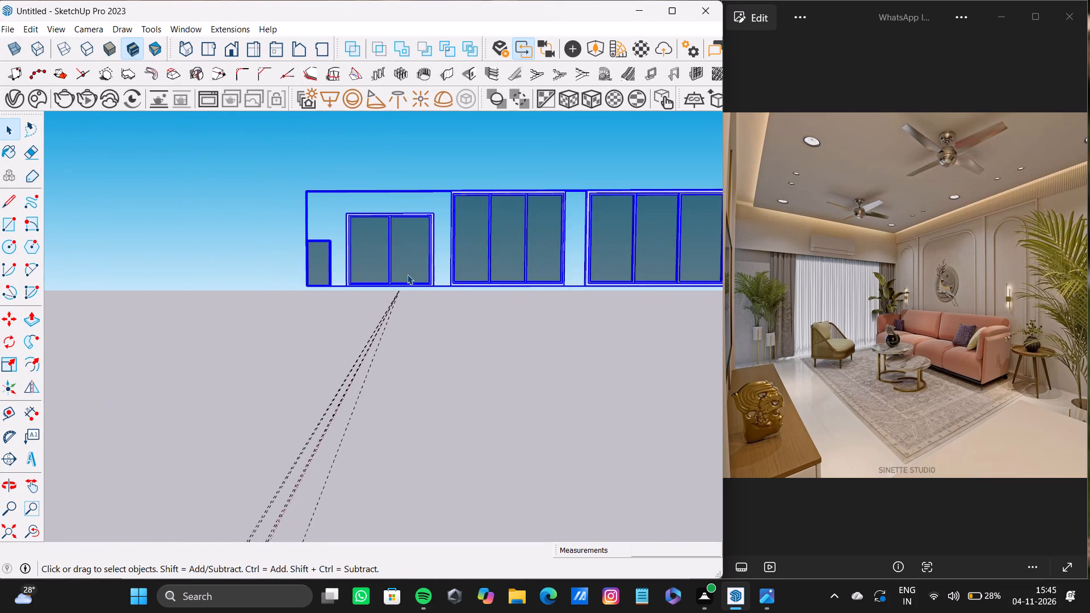
middle_click_drag(407, 274, 452, 324)
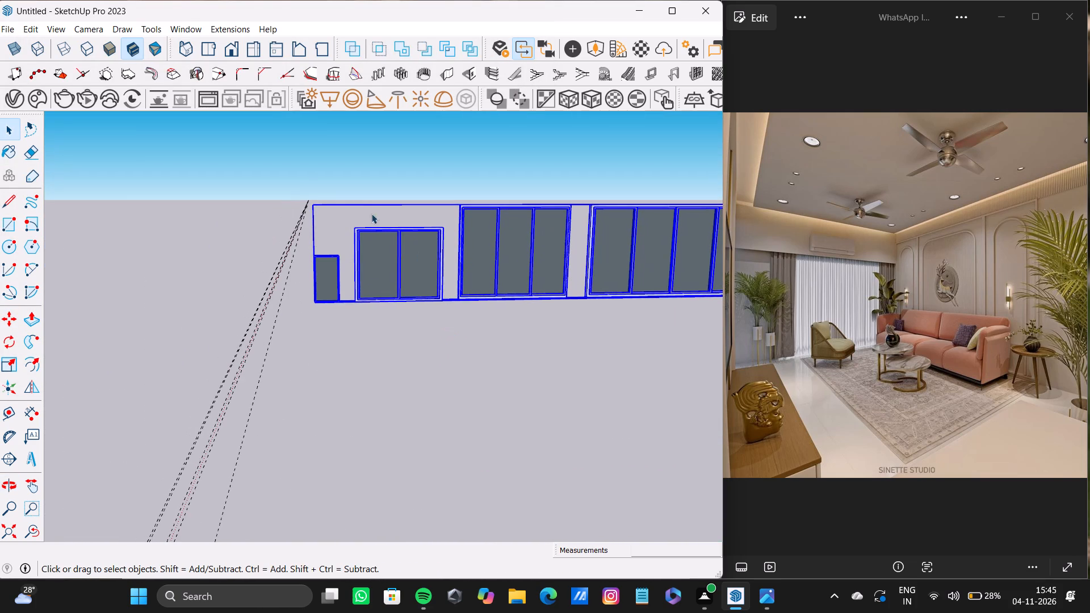
left_click_drag(344, 212, 451, 329)
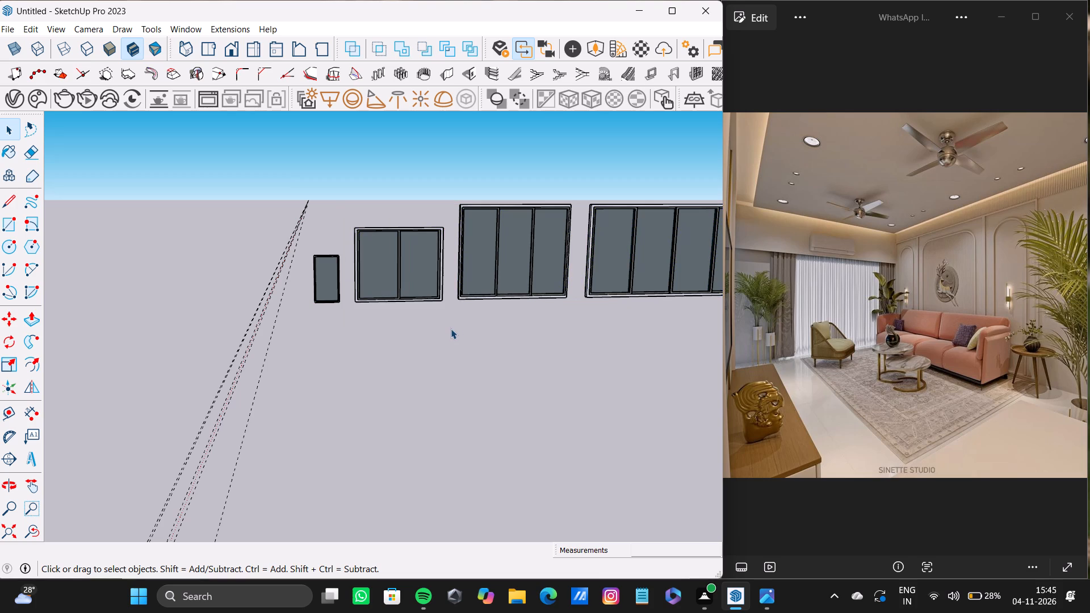
left_click_drag(330, 195, 446, 359)
double_click(371, 240)
left_click(375, 240)
left_click_drag(346, 205, 447, 328)
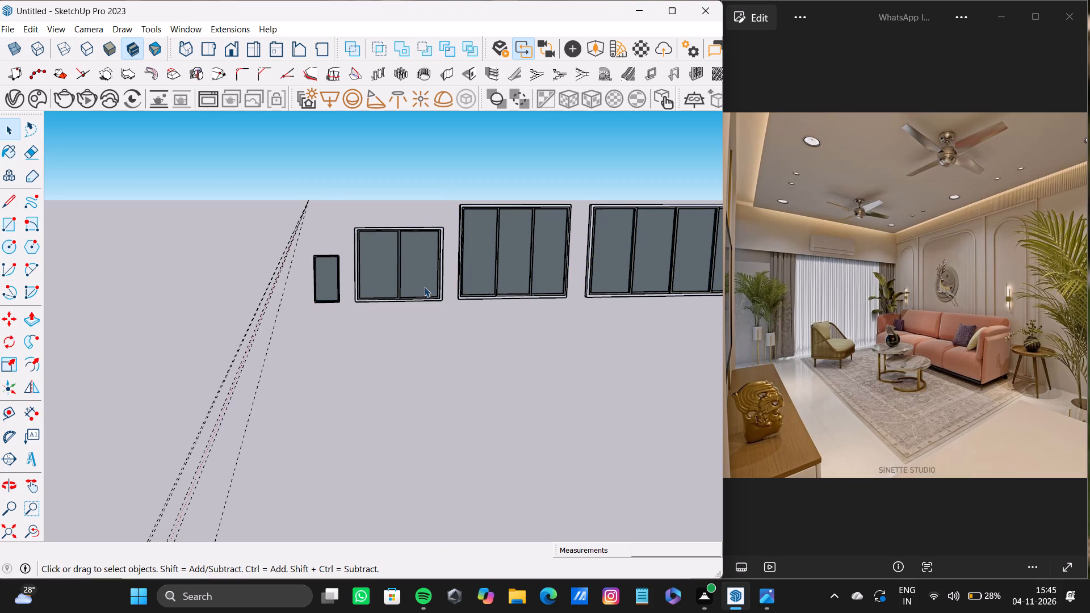
triple_click(424, 283)
key("m")
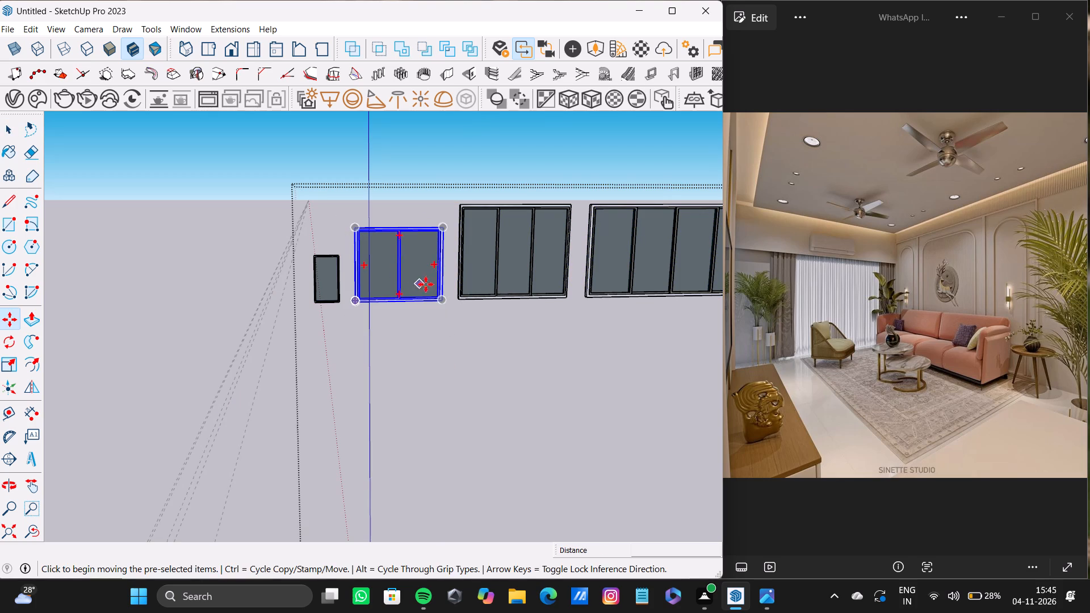
left_click(445, 301)
scroll(356, 378, "down", 13)
middle_click_drag(360, 426, 350, 207, "shift")
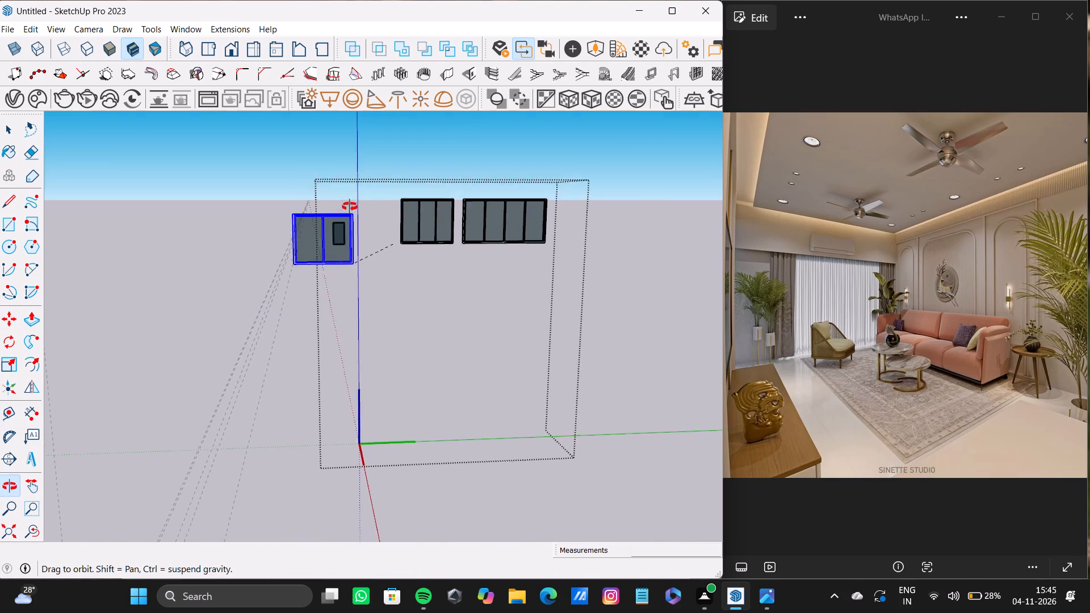
middle_click_drag(350, 207, 330, 216, "shift")
scroll(328, 326, "down", 4)
middle_click_drag(312, 378, 369, 208, "shift")
scroll(238, 367, "down", 6)
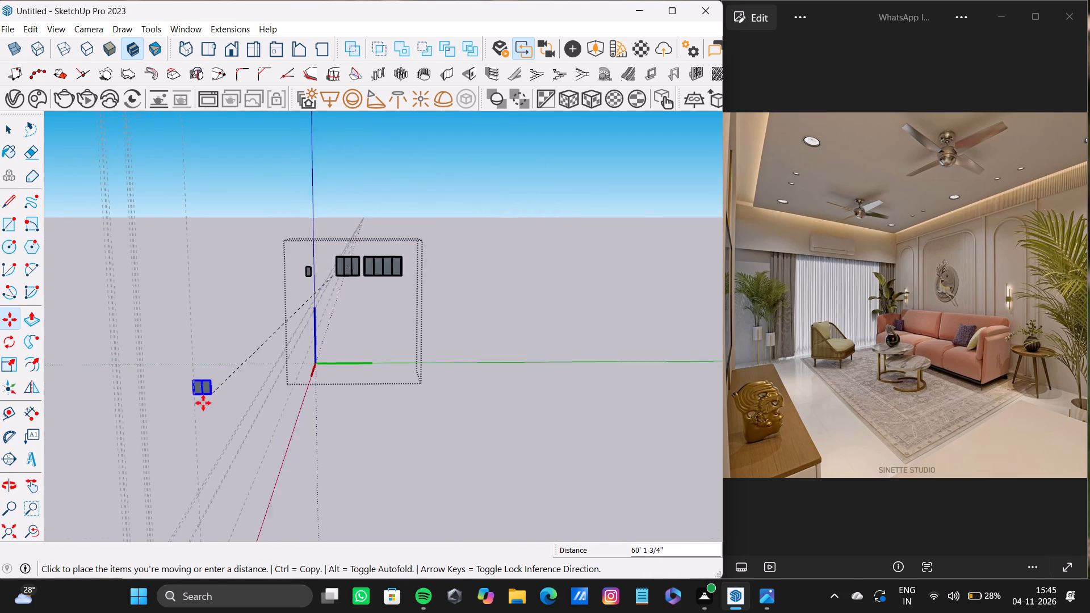
scroll(203, 403, "down", 3)
middle_click_drag(203, 403, 313, 317, "shift")
scroll(312, 462, "up", 20)
scroll(312, 462, "up", 4)
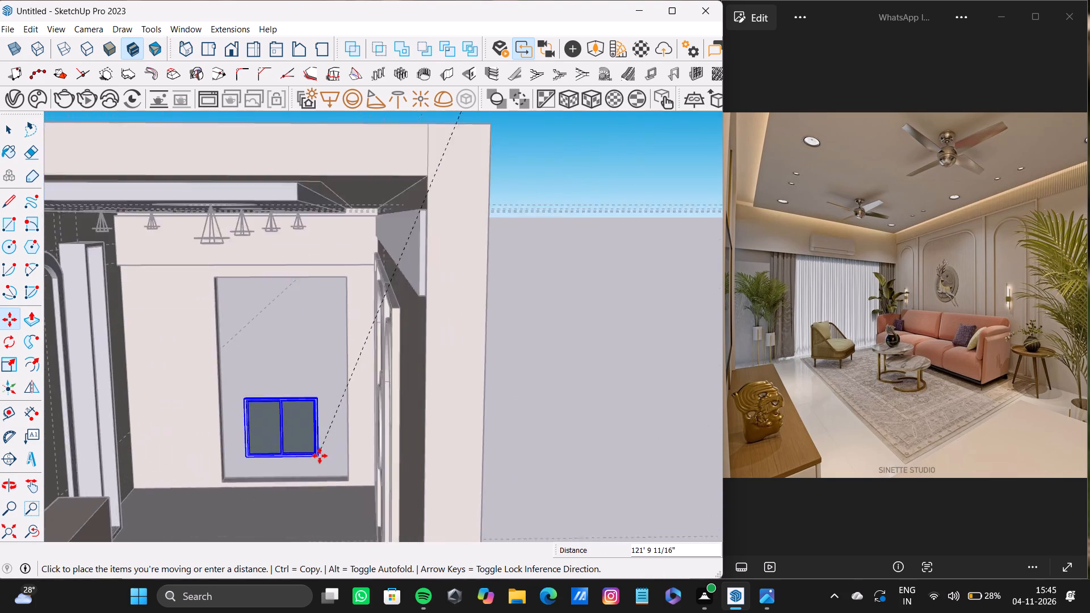
scroll(320, 456, "up", 3)
middle_click_drag(320, 458, 353, 408)
scroll(353, 408, "up", 6)
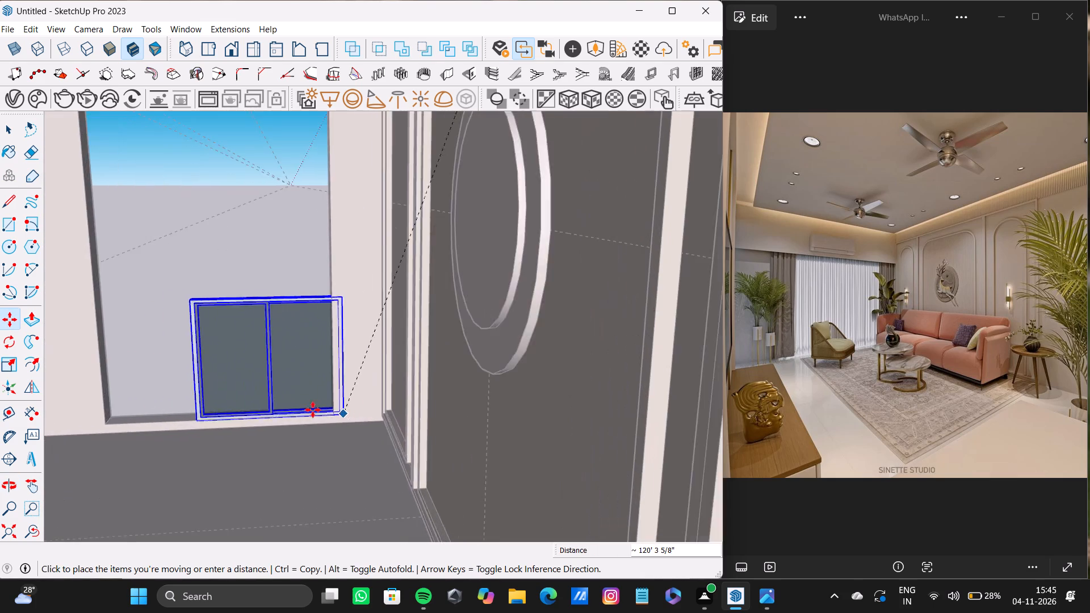
scroll(313, 410, "up", 15)
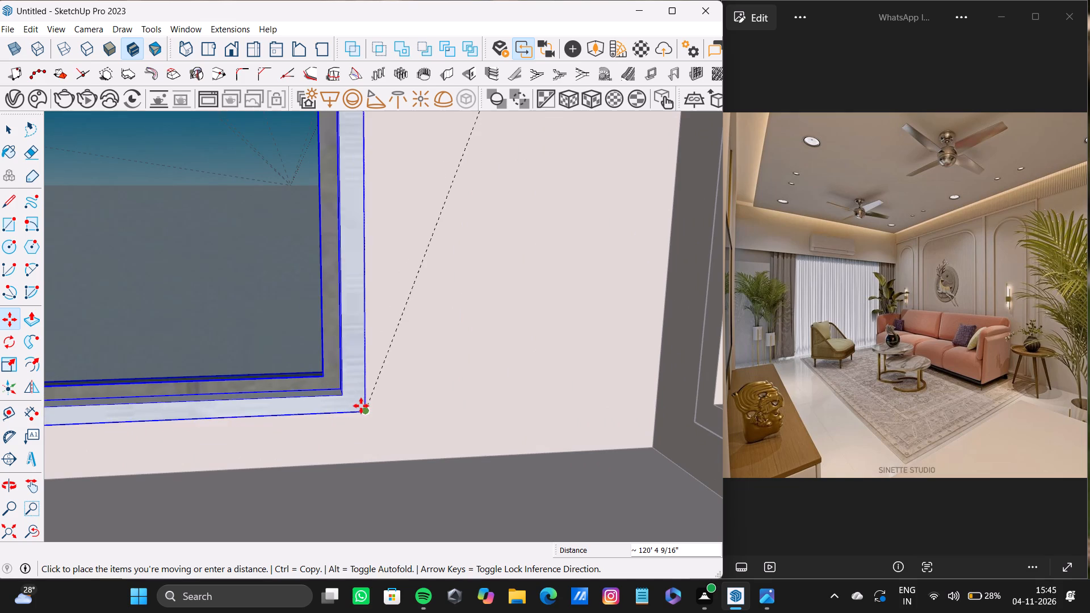
left_click(357, 399)
Scale the placed two-pane window up uniformly by a factor of about 1.26 within the wall opening.
scroll(317, 417, "down", 9)
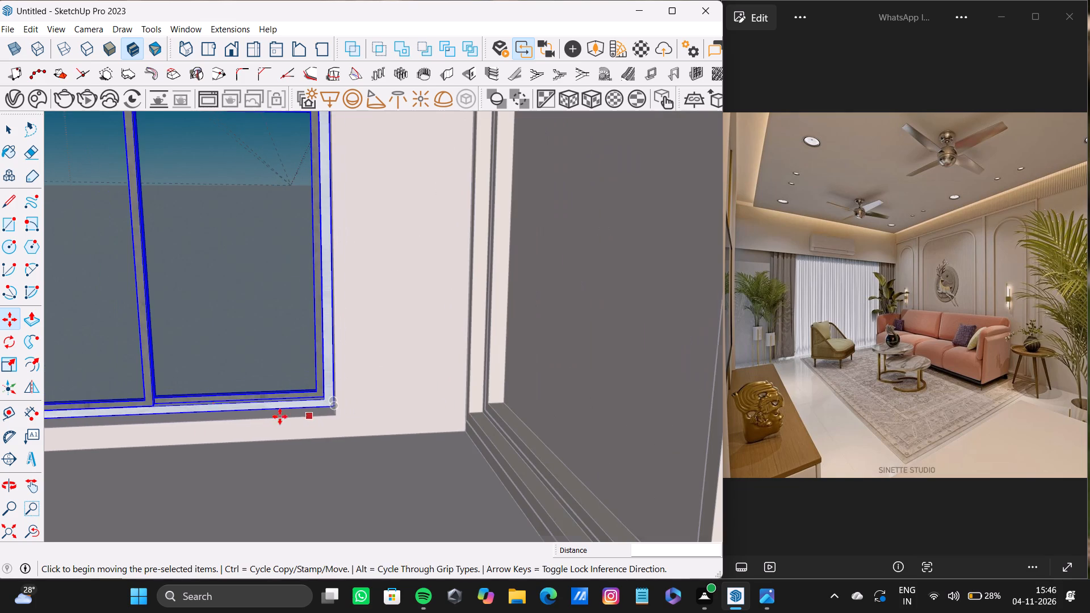
left_click(5, 520)
middle_click_drag(133, 445, 191, 419, "shift")
scroll(368, 490, "up", 5)
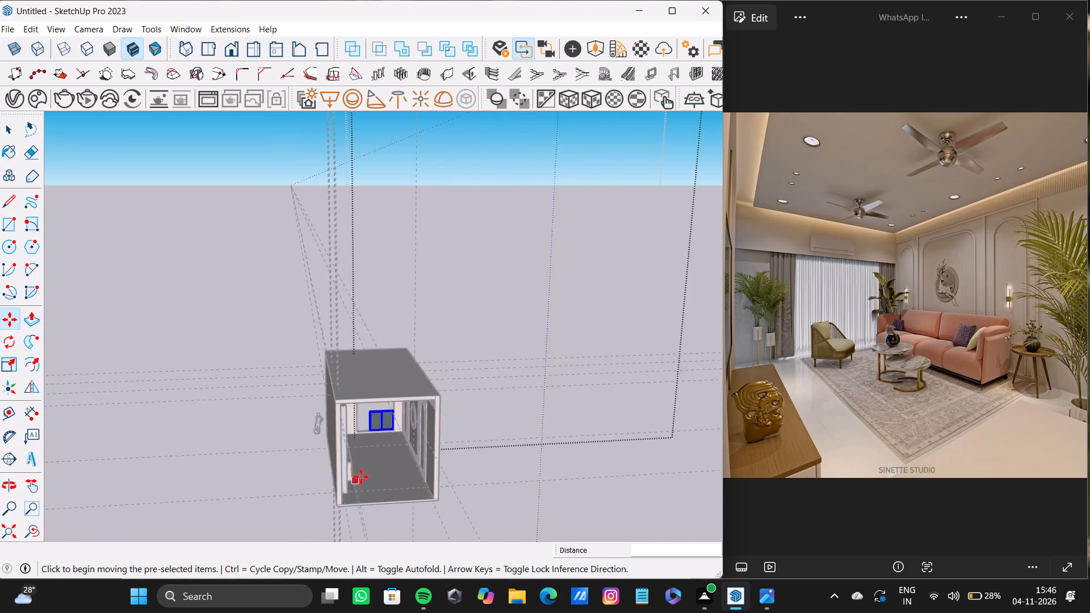
scroll(361, 477, "up", 4)
middle_click_drag(339, 425, 642, 381)
middle_click_drag(217, 406, 428, 431)
middle_click_drag(261, 486, 366, 415)
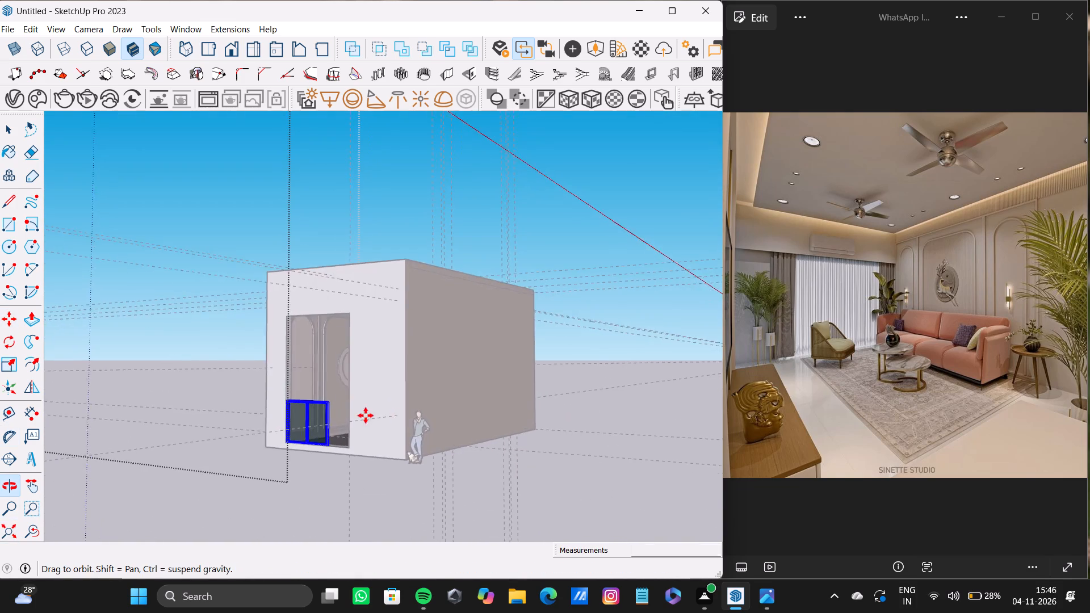
middle_click_drag(366, 415, 402, 418)
scroll(217, 448, "up", 7)
scroll(445, 394, "up", 5)
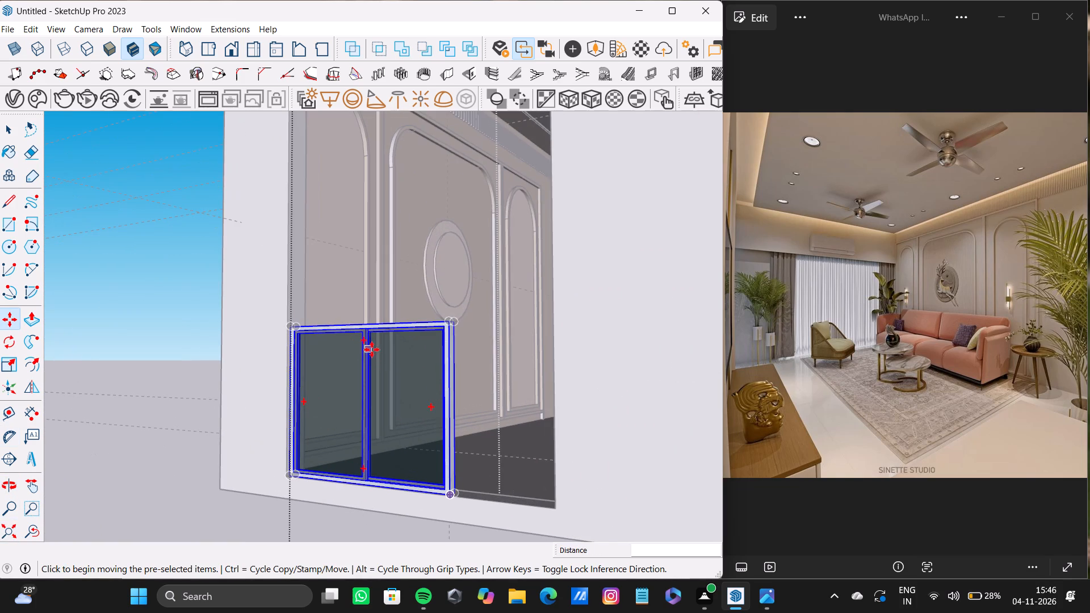
middle_click_drag(372, 350, 392, 397)
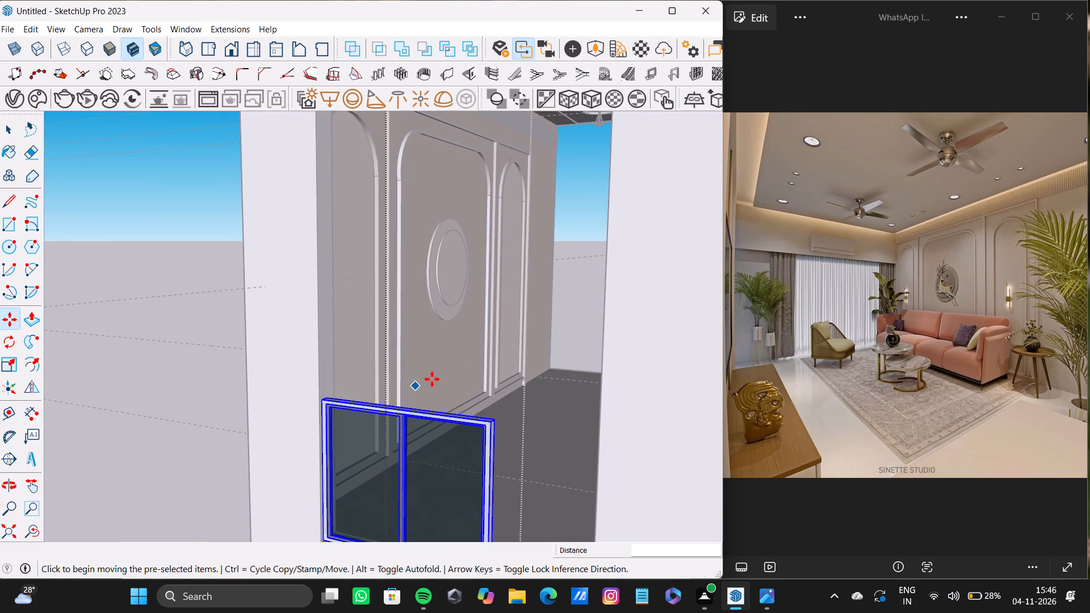
key("s")
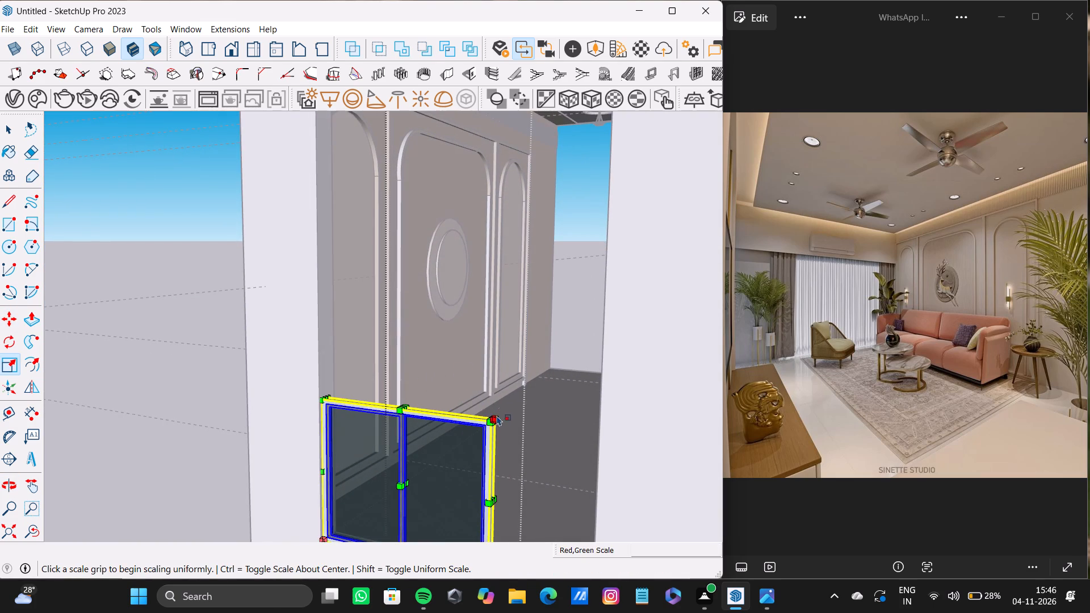
left_click_drag(499, 417, 496, 317)
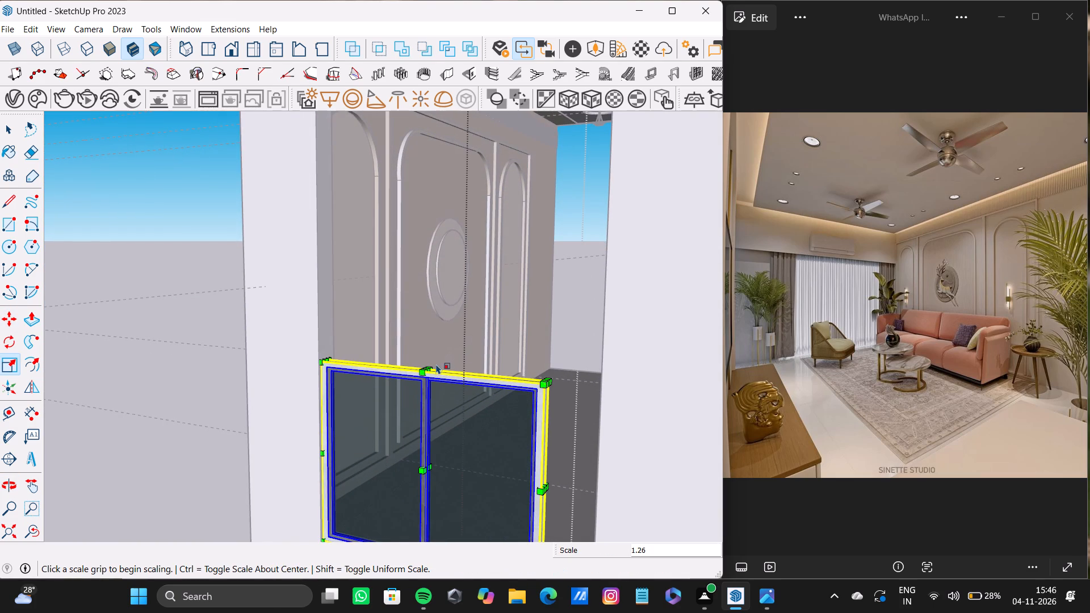
Stretch the window's height until its frame reaches the top edge of the wall opening.
scroll(426, 369, "up", 4)
middle_click_drag(426, 368, 420, 412)
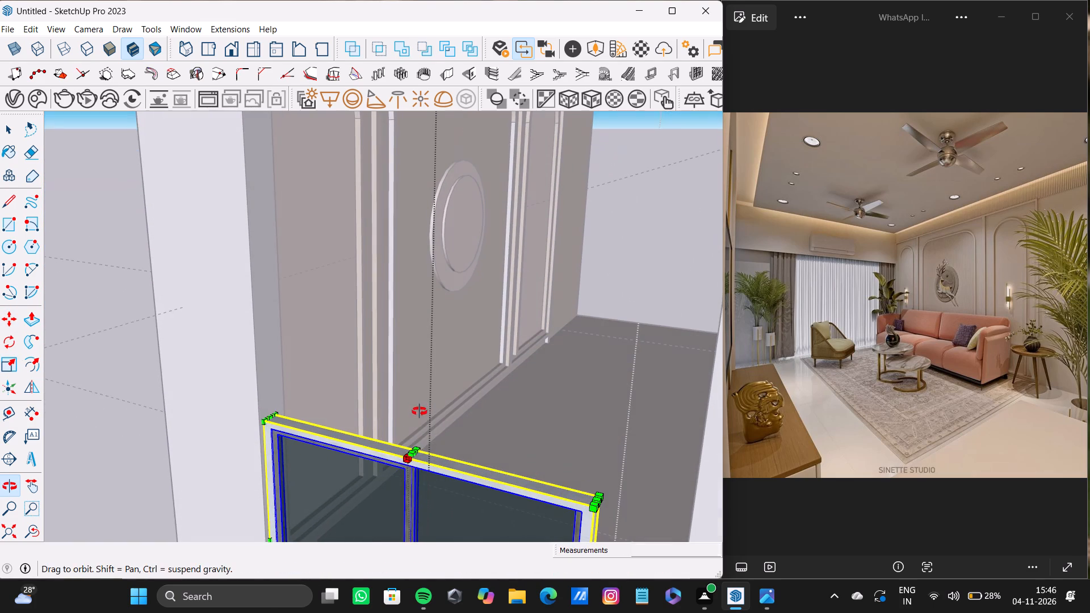
middle_click_drag(420, 412, 419, 412)
left_click_drag(415, 454, 410, 192)
scroll(415, 228, "down", 4)
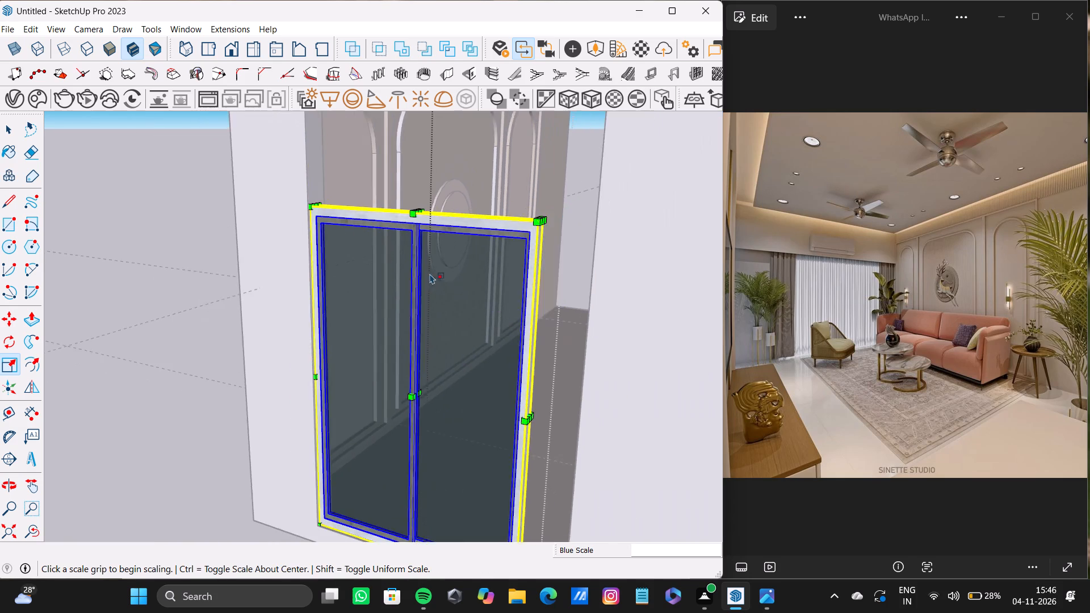
scroll(430, 274, "down", 5)
middle_click_drag(433, 274, 391, 425, "shift")
scroll(383, 402, "up", 3)
left_click_drag(372, 388, 372, 298)
Widen the window by a factor of about 1.21 to fill the opening, and scale its depth by about 0.72.
scroll(464, 495, "down", 4)
middle_click_drag(462, 492, 432, 328, "shift")
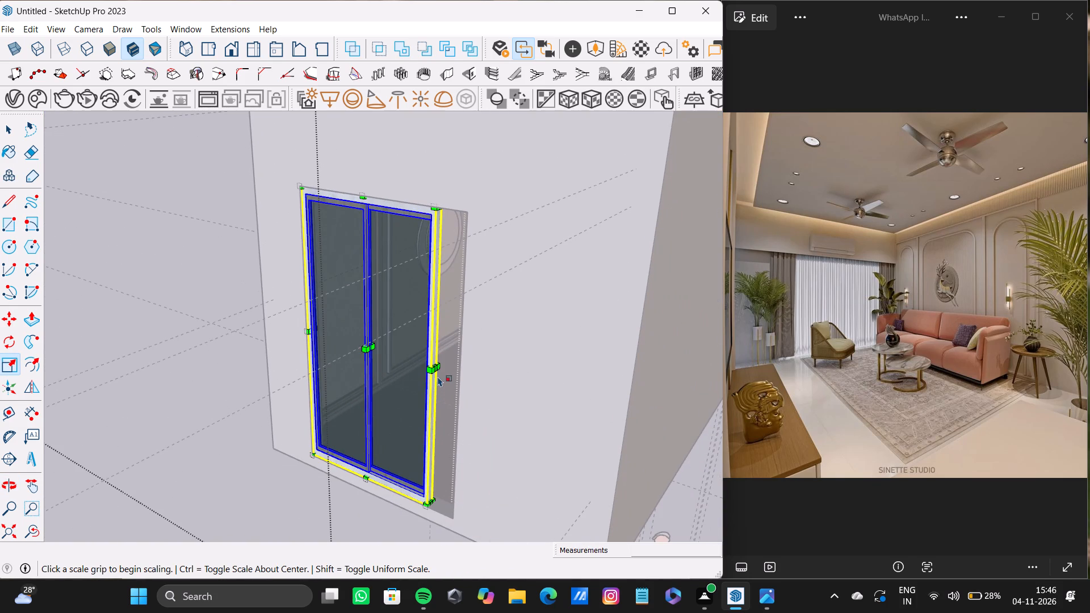
left_click_drag(438, 366, 461, 379)
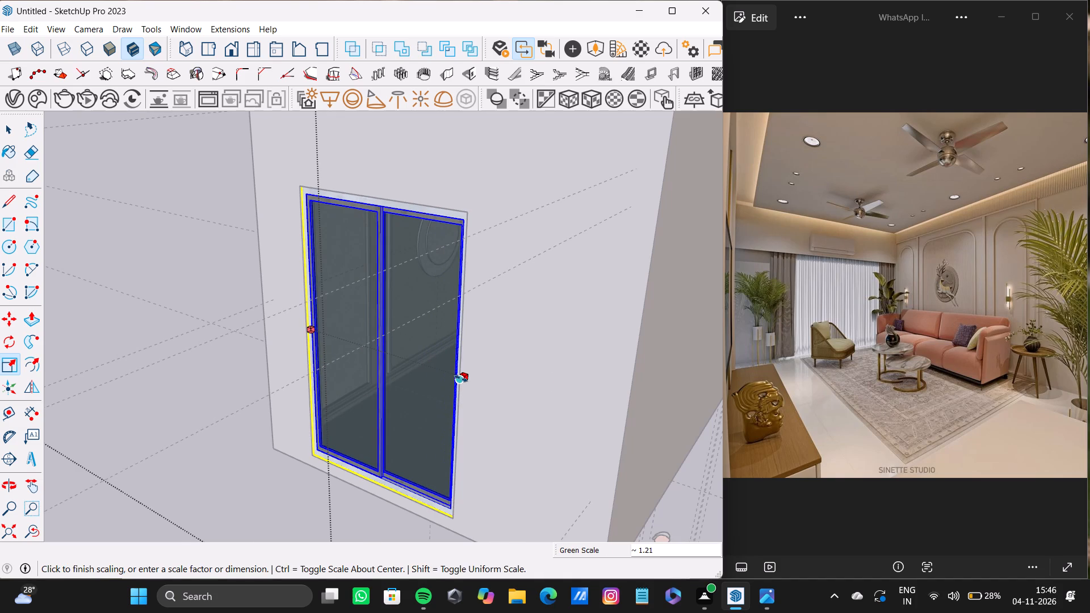
left_click_drag(461, 379, 462, 379)
left_click(380, 354)
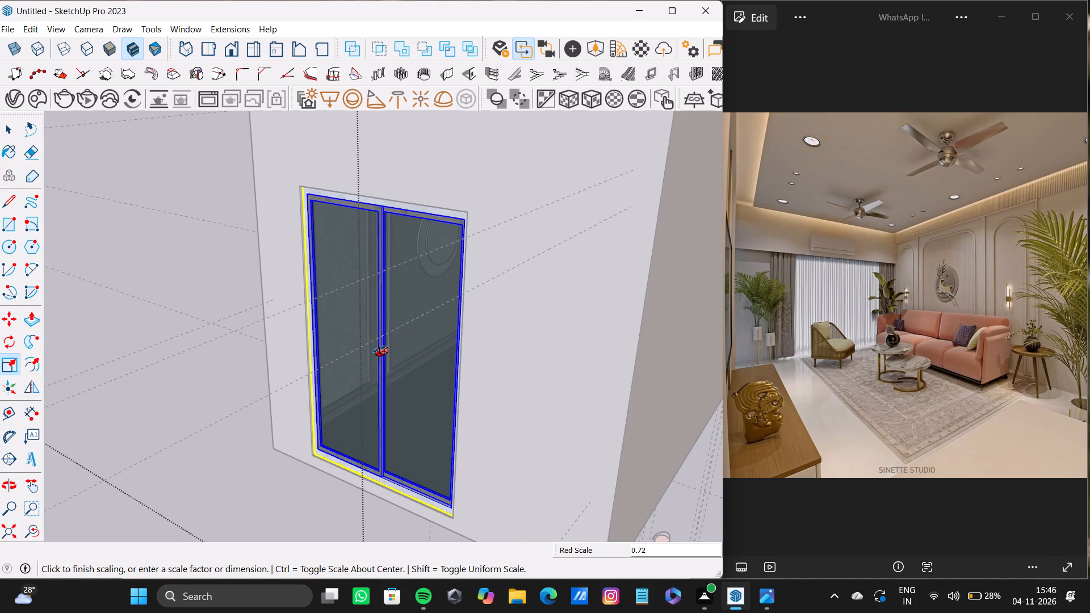
Examine the resized window's fit in the wall opening from outside and inside the room.
scroll(468, 365, "up", 1)
middle_click_drag(468, 365, 223, 367)
scroll(378, 358, "down", 20)
middle_click_drag(507, 372, 487, 374)
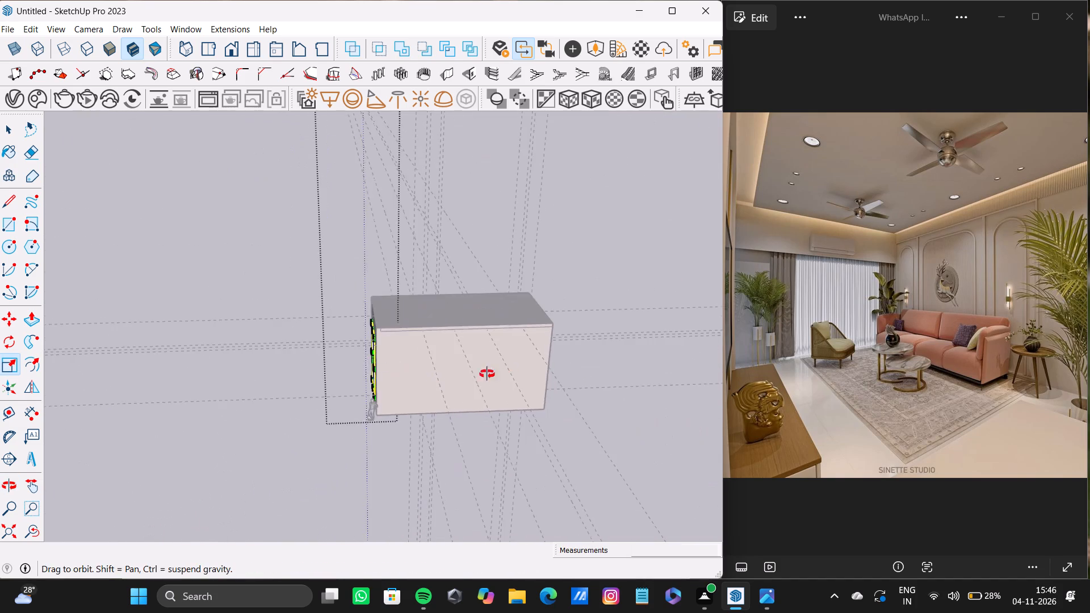
middle_click_drag(487, 374, 115, 381)
scroll(316, 389, "up", 7)
middle_click_drag(304, 402, 292, 342)
scroll(358, 393, "up", 10)
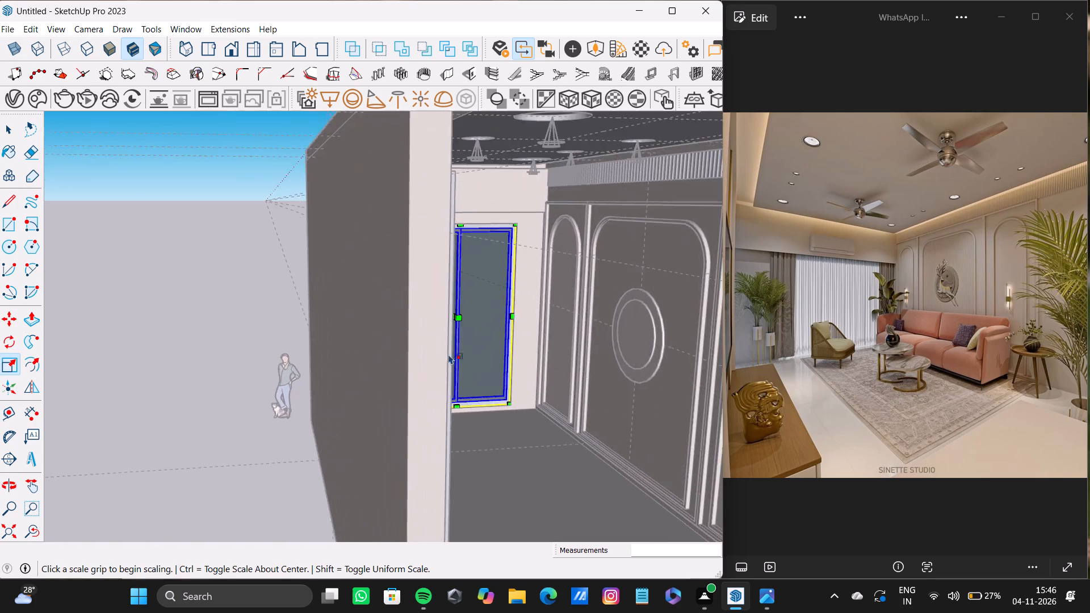
scroll(448, 354, "up", 7)
middle_click_drag(453, 363, 385, 392)
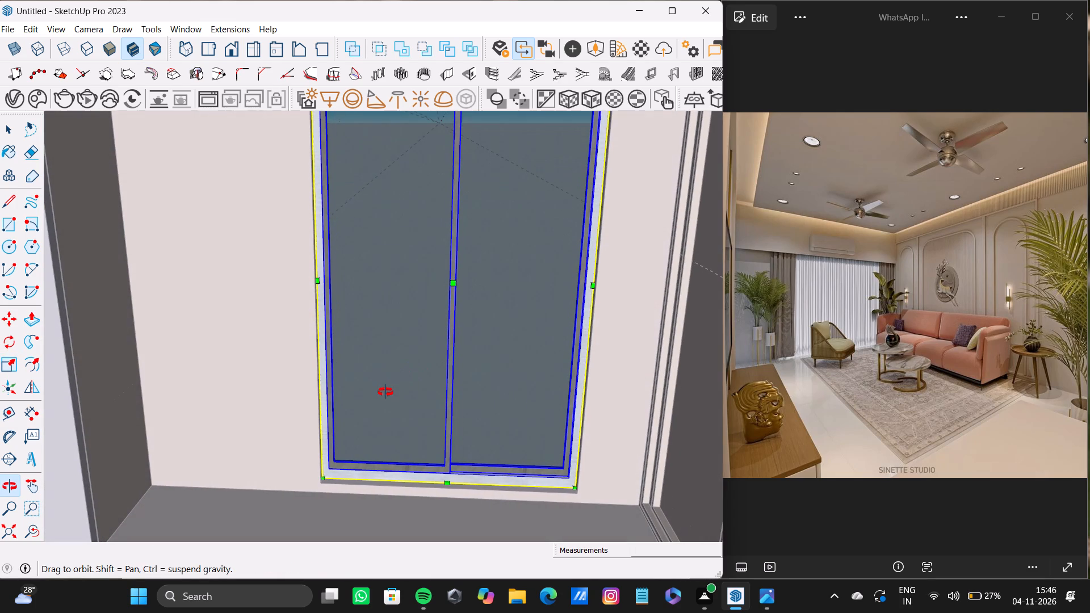
middle_click_drag(385, 392, 375, 395)
scroll(371, 391, "down", 12)
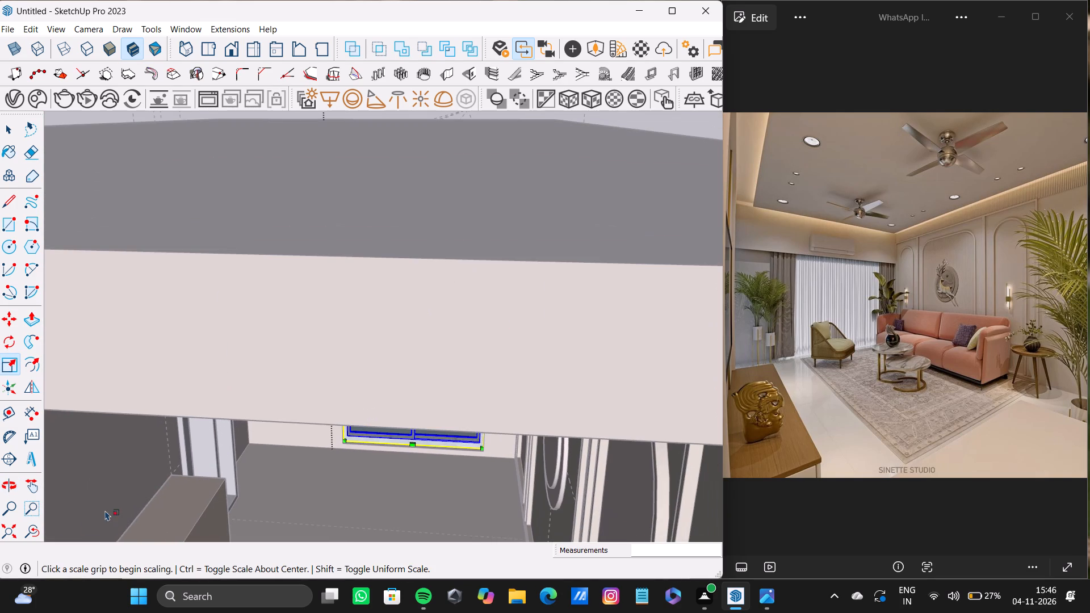
Delete the three unused windows of the imported set that remain outside the room.
left_click(5, 532)
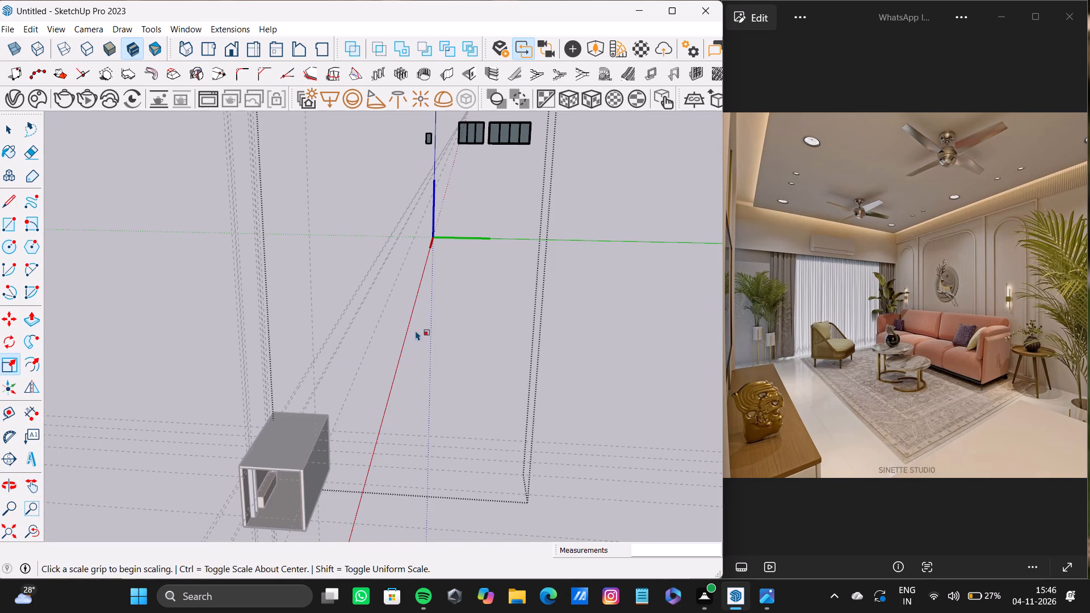
key("space")
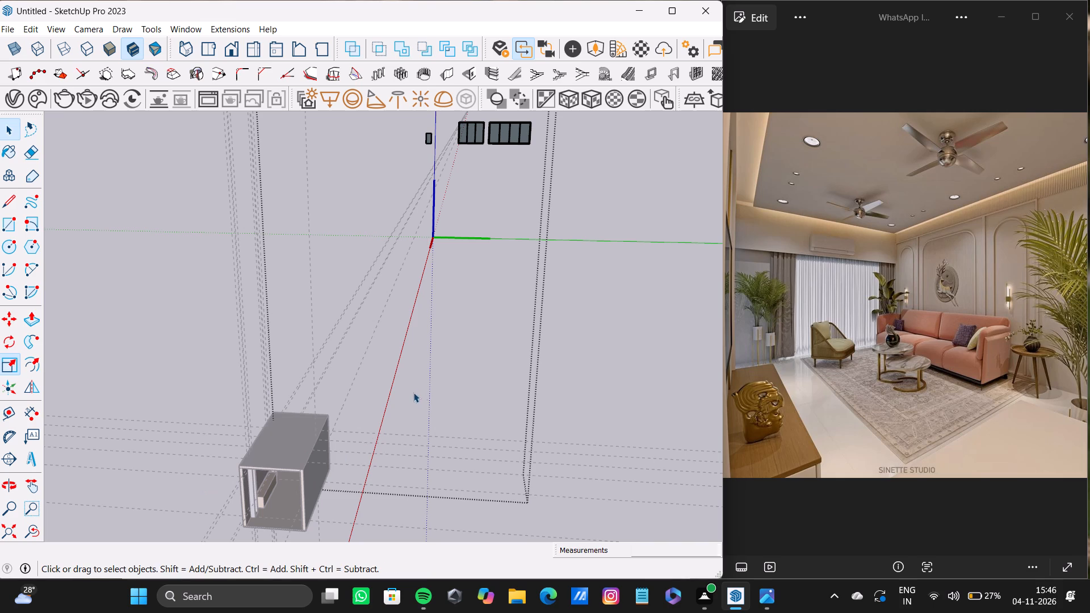
left_click(433, 368)
left_click(640, 301)
middle_click_drag(511, 247, 491, 389)
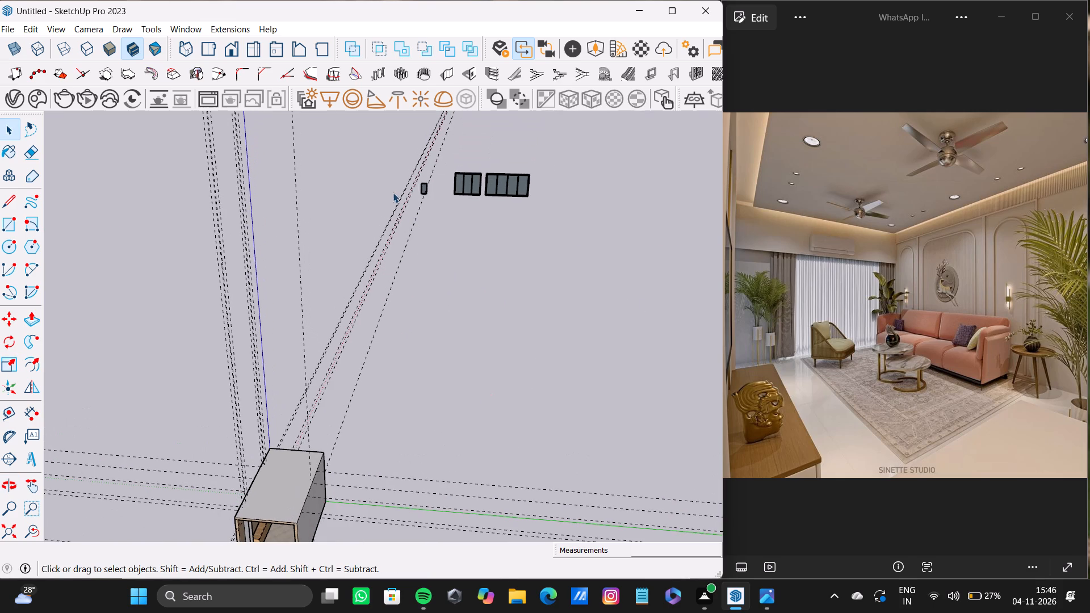
left_click_drag(420, 152, 628, 258)
triple_click(475, 187)
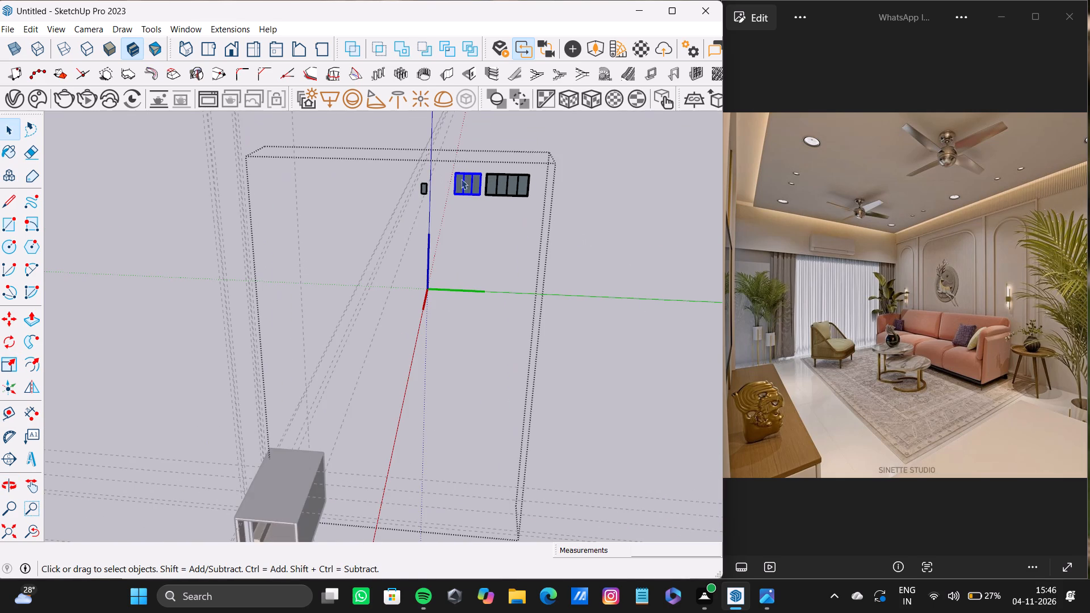
left_click_drag(384, 146, 643, 226)
scroll(190, 504, "up", 4)
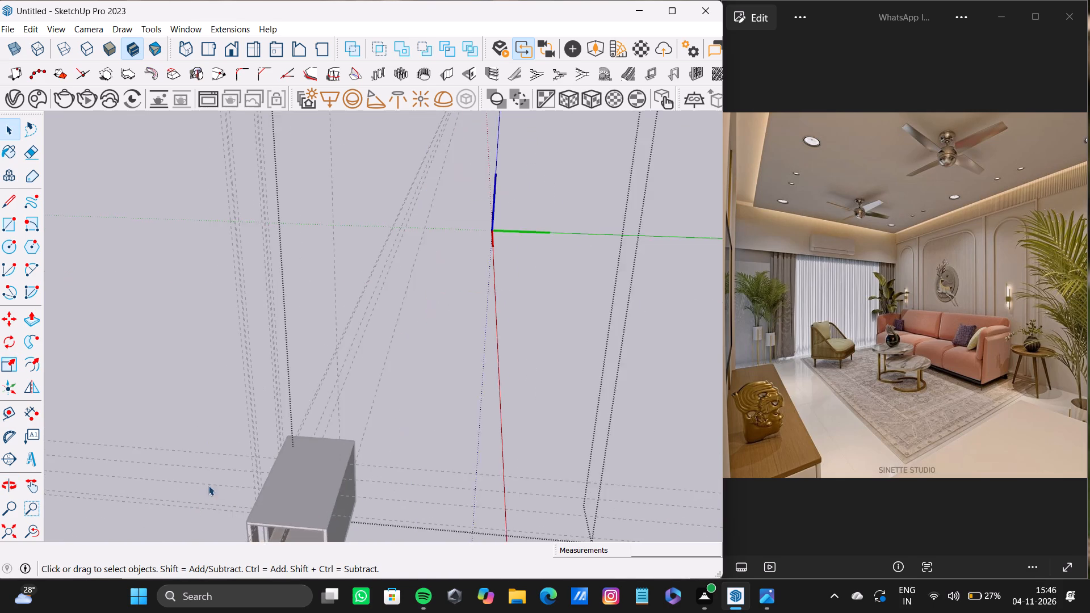
middle_click_drag(272, 475, 279, 299)
scroll(279, 299, "up", 1)
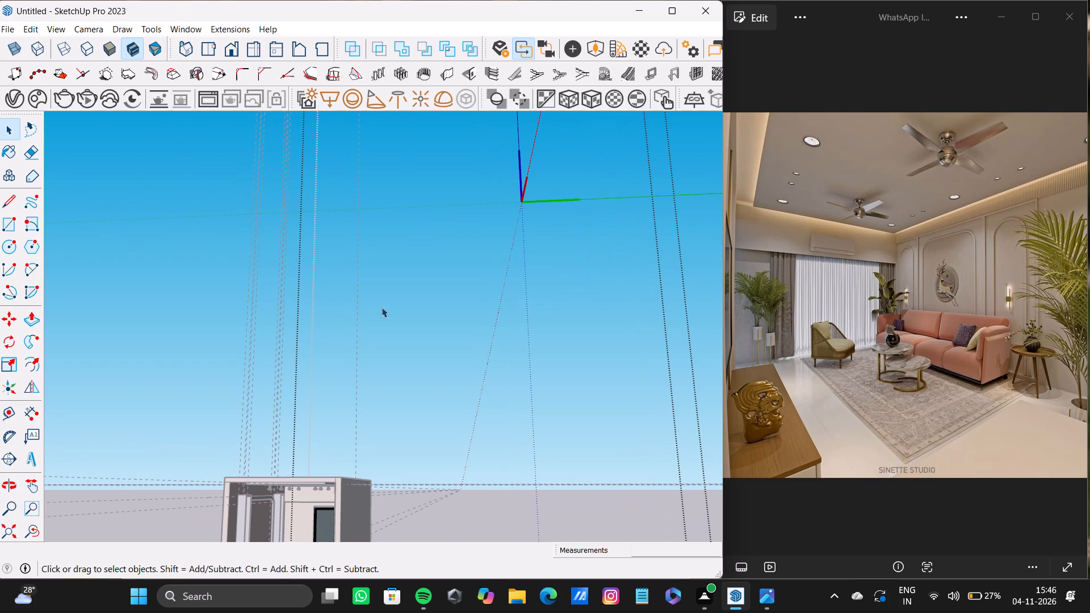
key("Delete")
Leave the imported window component's editing mode and return to the whole room model.
scroll(393, 302, "down", 5)
left_click(494, 309)
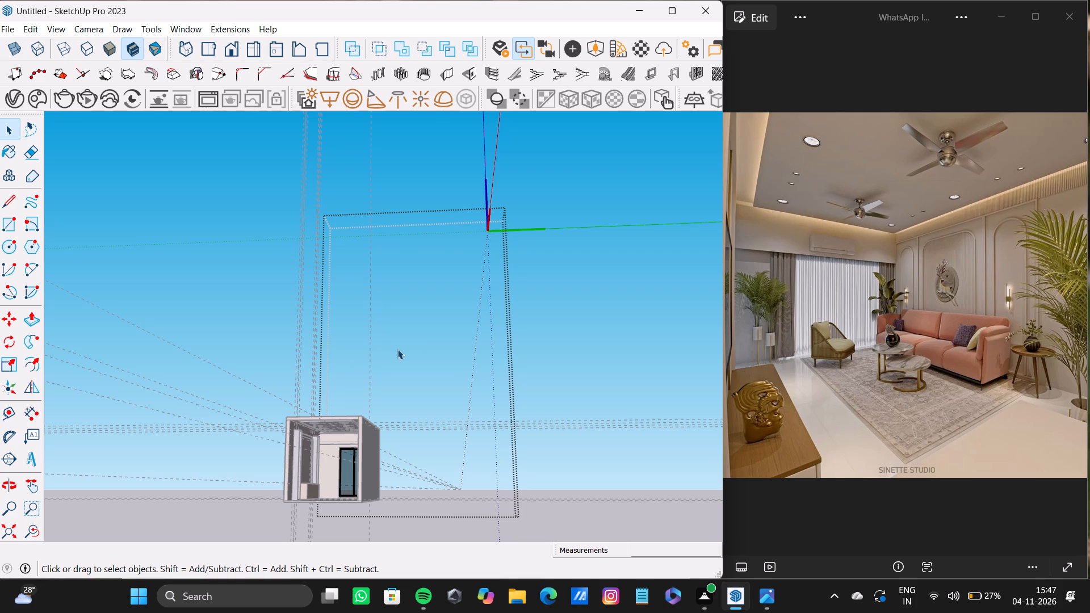
left_click(382, 392)
key("space")
left_click(404, 346)
scroll(347, 416, "up", 4)
left_click(546, 329)
left_click(636, 324)
scroll(317, 482, "up", 5)
middle_click_drag(400, 437, 411, 434)
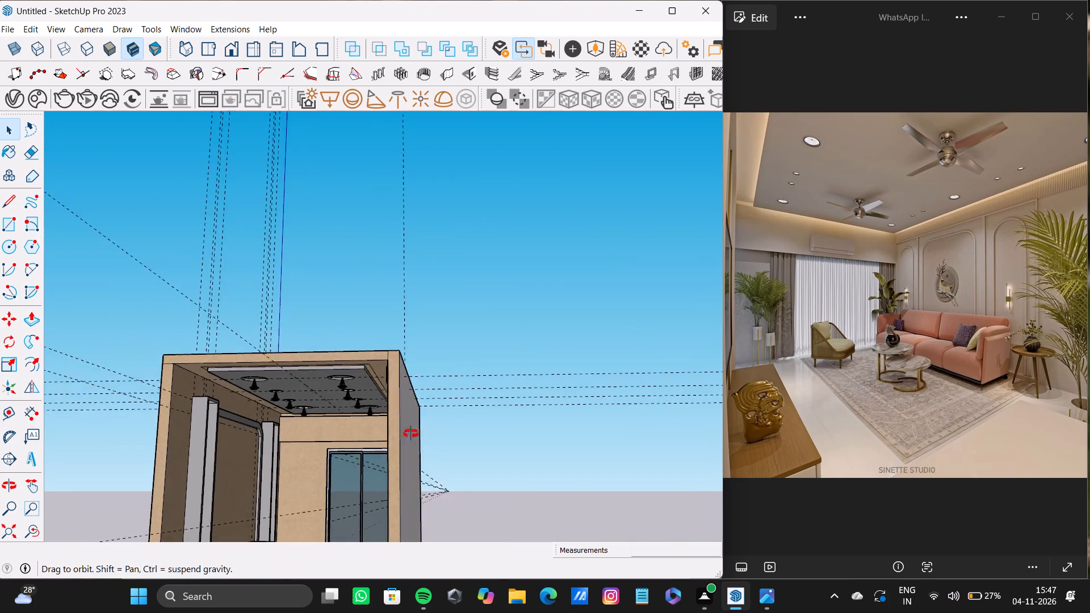
Open the Chaos Cosmos library and search its online assets across all categories for "sofa".
middle_click_drag(411, 434, 433, 376)
scroll(332, 419, "up", 4)
scroll(330, 420, "down", 3, "shift")
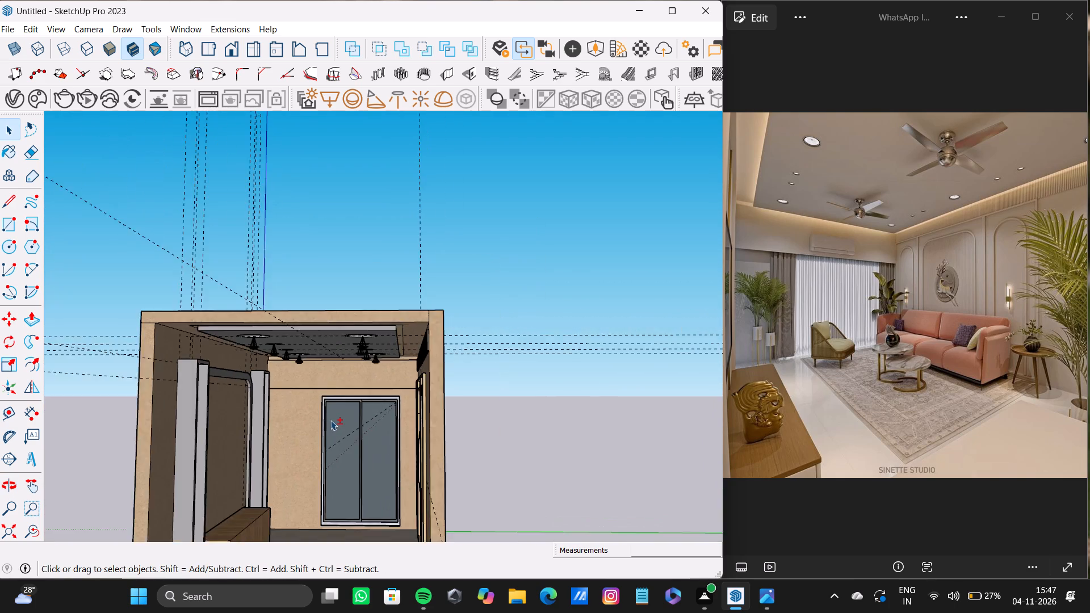
middle_click_drag(330, 420, 336, 359, "shift")
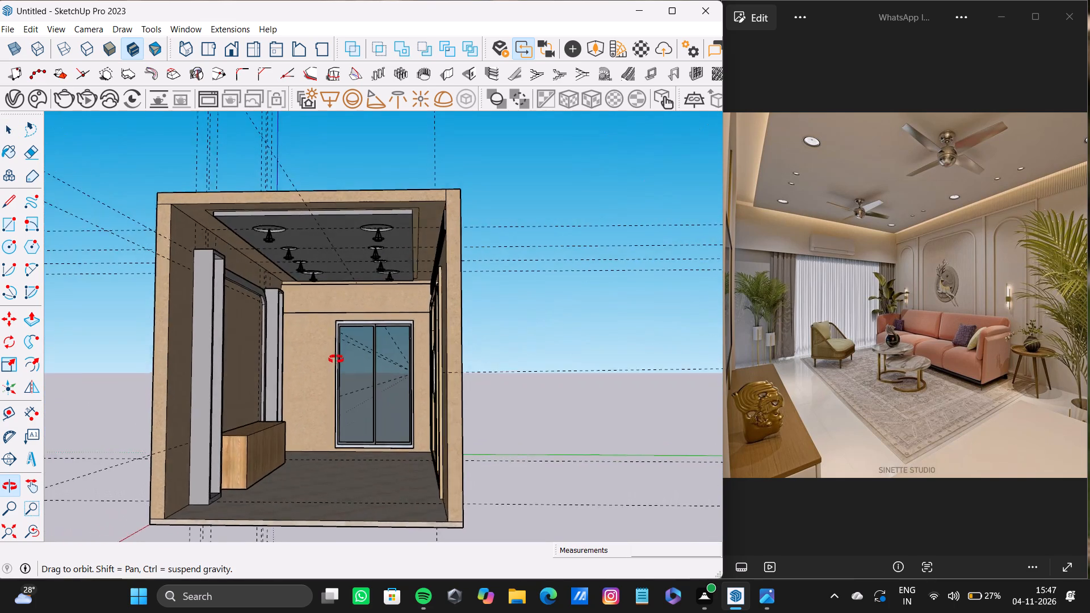
middle_click_drag(336, 359, 354, 367, "shift")
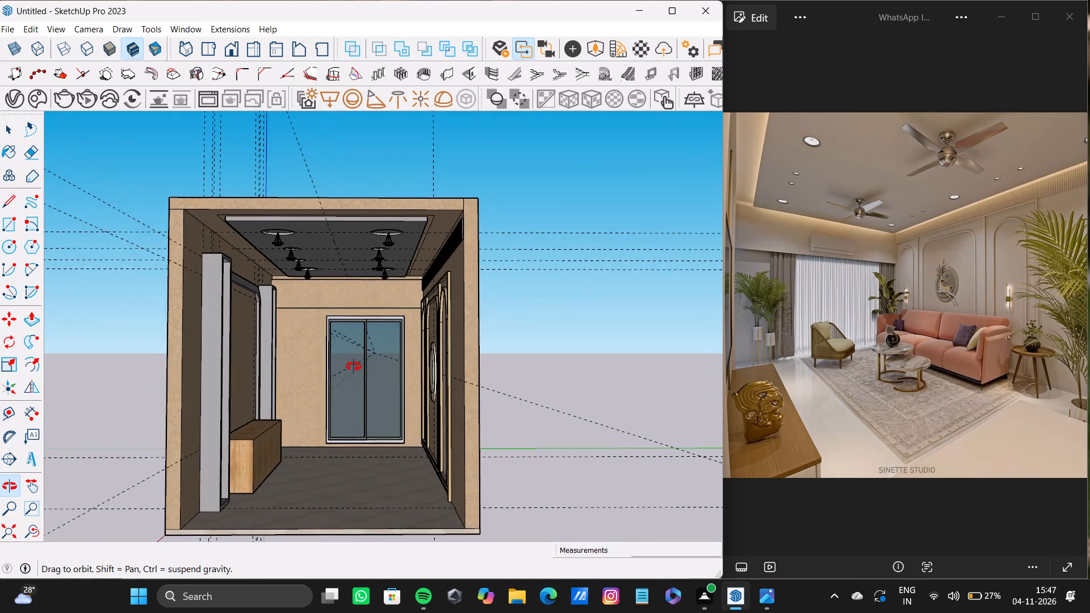
middle_click_drag(354, 367, 386, 371, "shift")
left_click(28, 100)
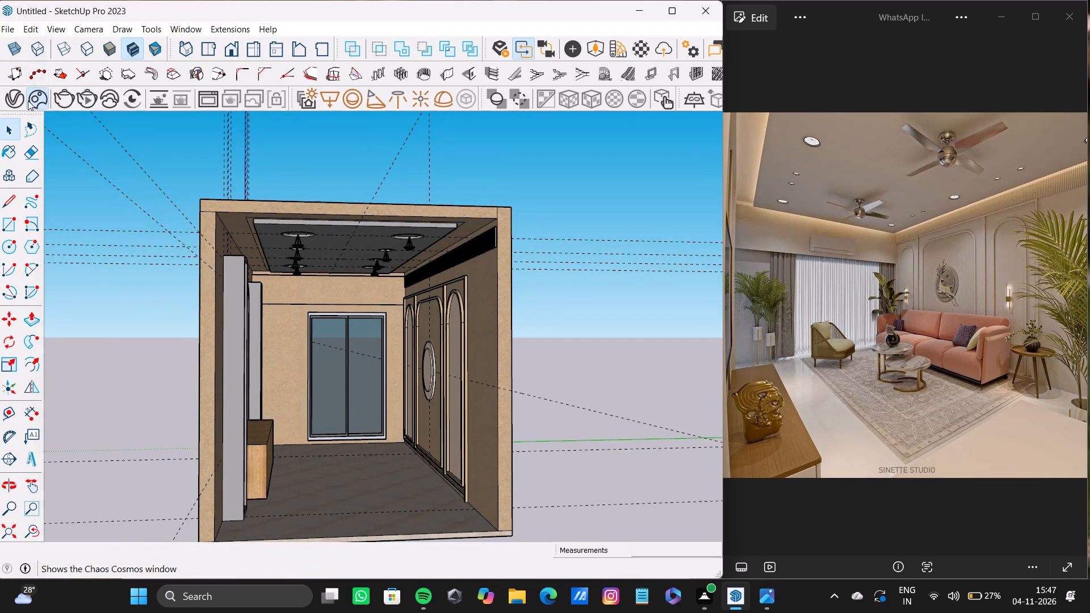
left_click(147, 34)
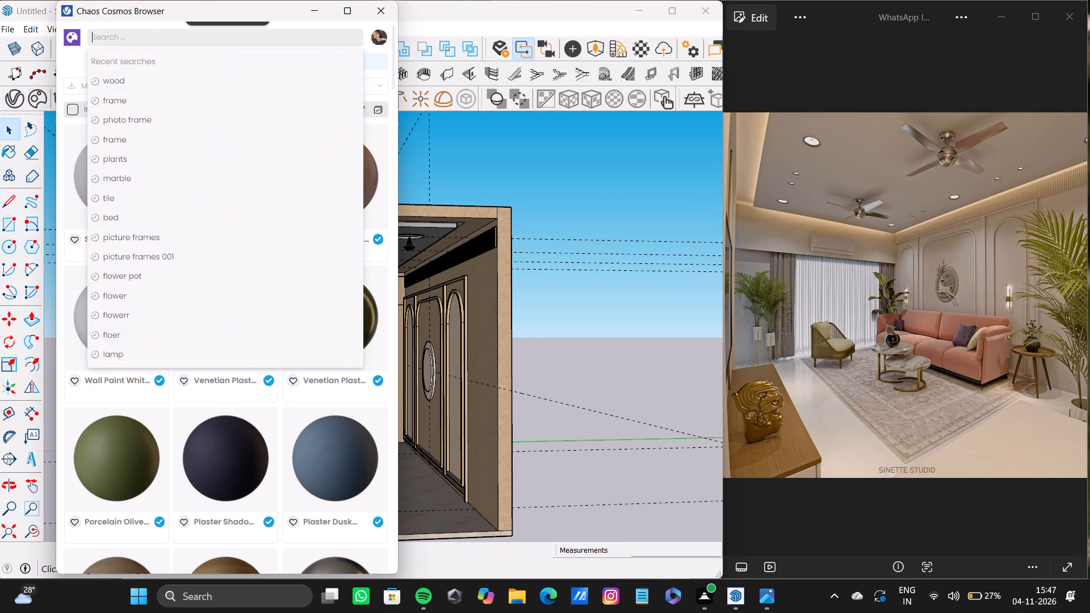
key("s")
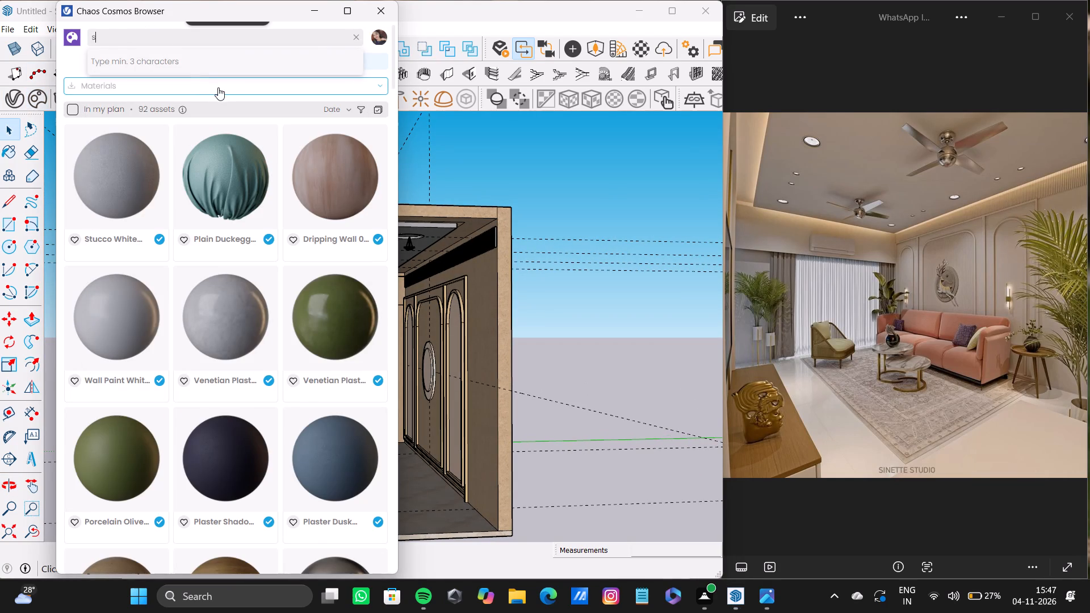
left_click(218, 87)
left_click(136, 57)
left_click(140, 54)
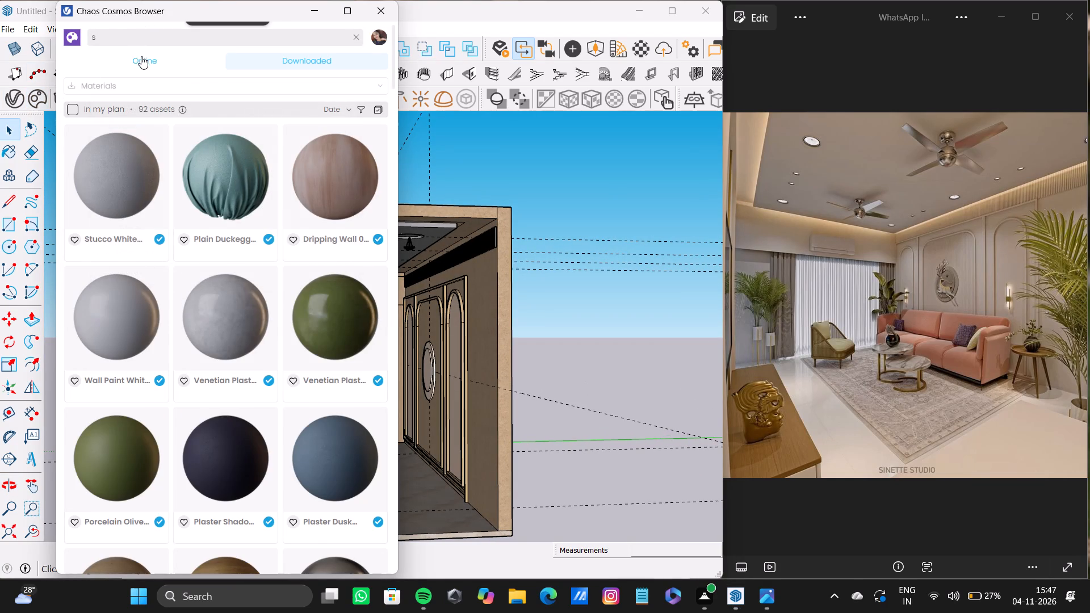
left_click(132, 39)
key("s")
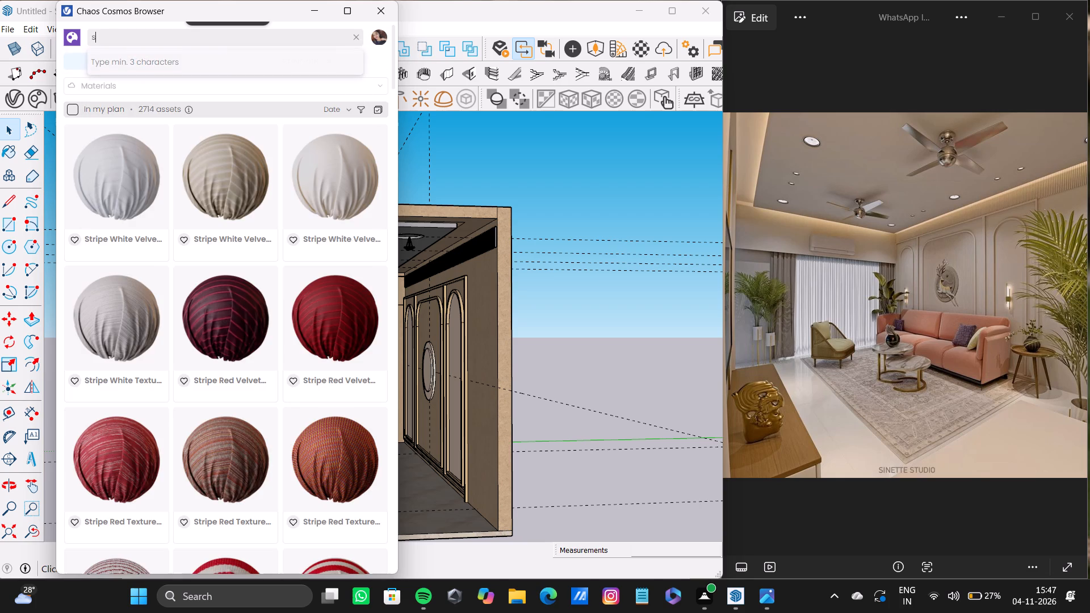
type("ofa")
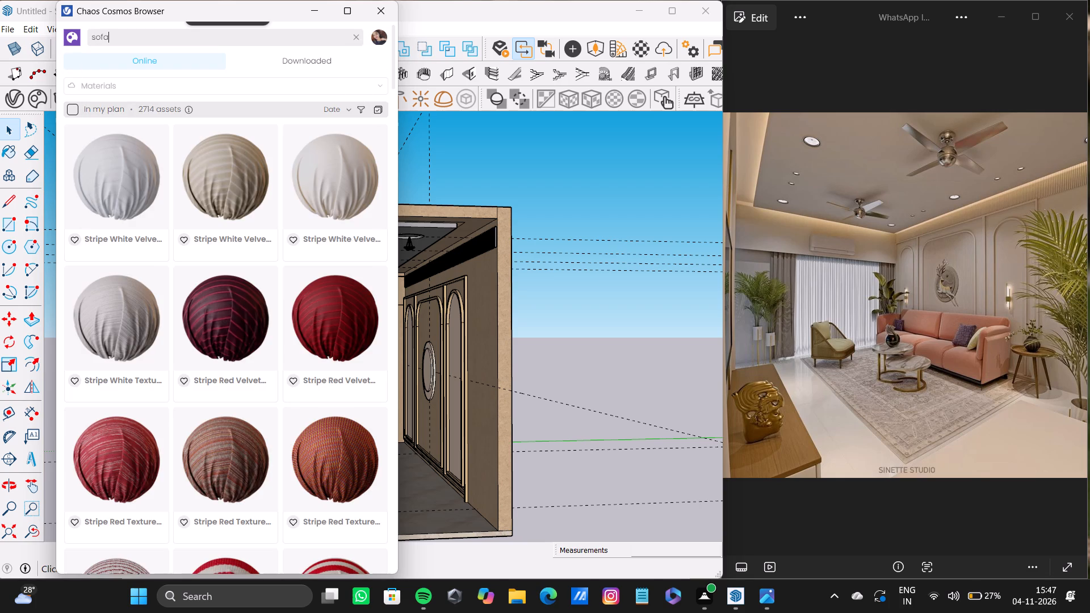
key("Return")
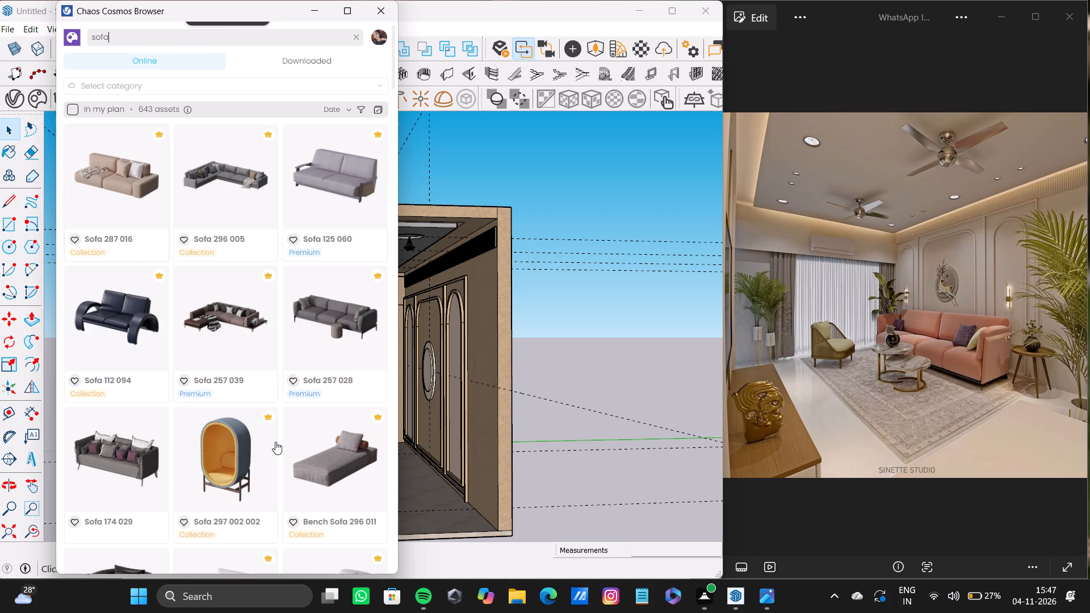
Browse the online sofa models for one that resembles the pink three-seater in the reference image.
scroll(173, 394, "down", 5)
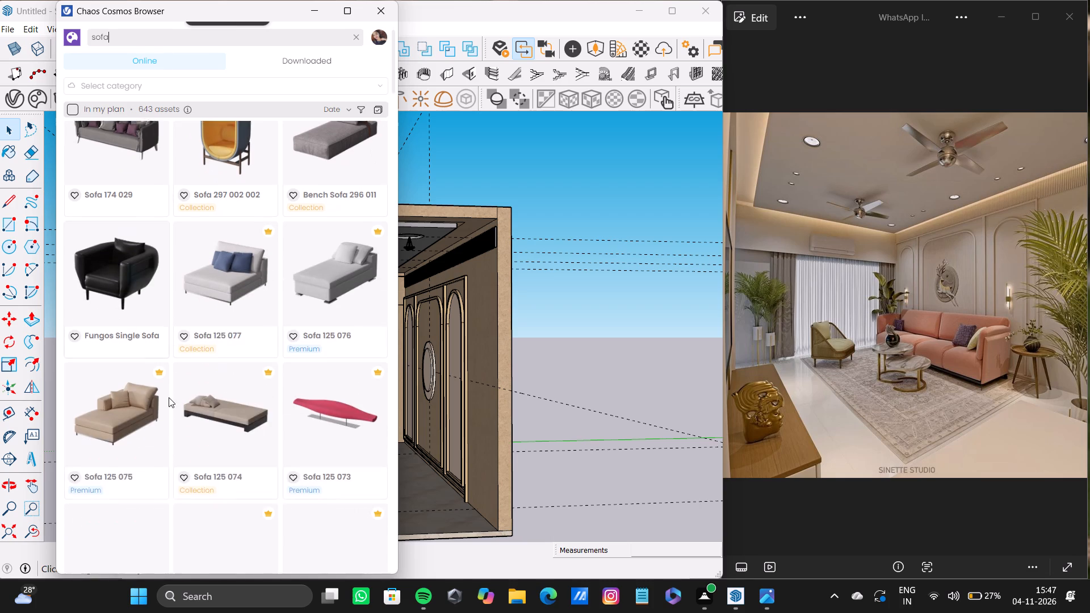
scroll(169, 397, "down", 8)
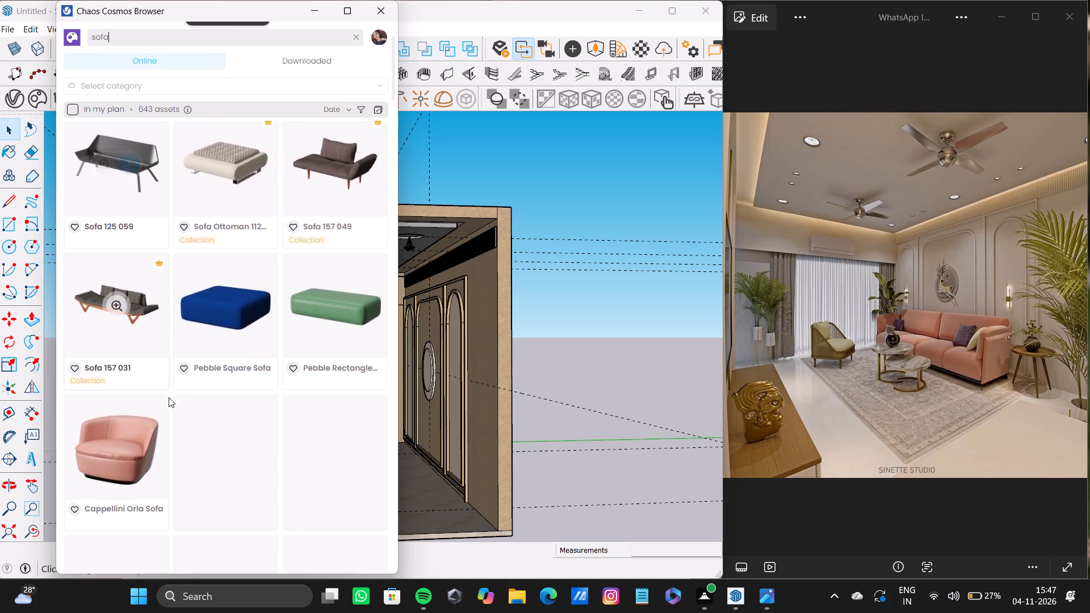
scroll(169, 397, "down", 7)
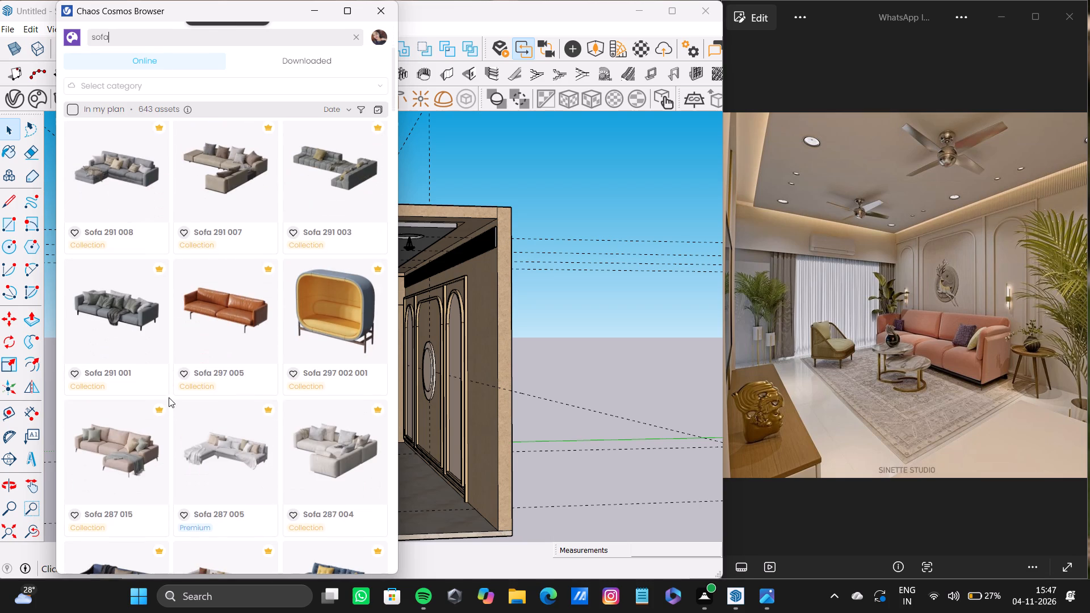
scroll(169, 397, "down", 3)
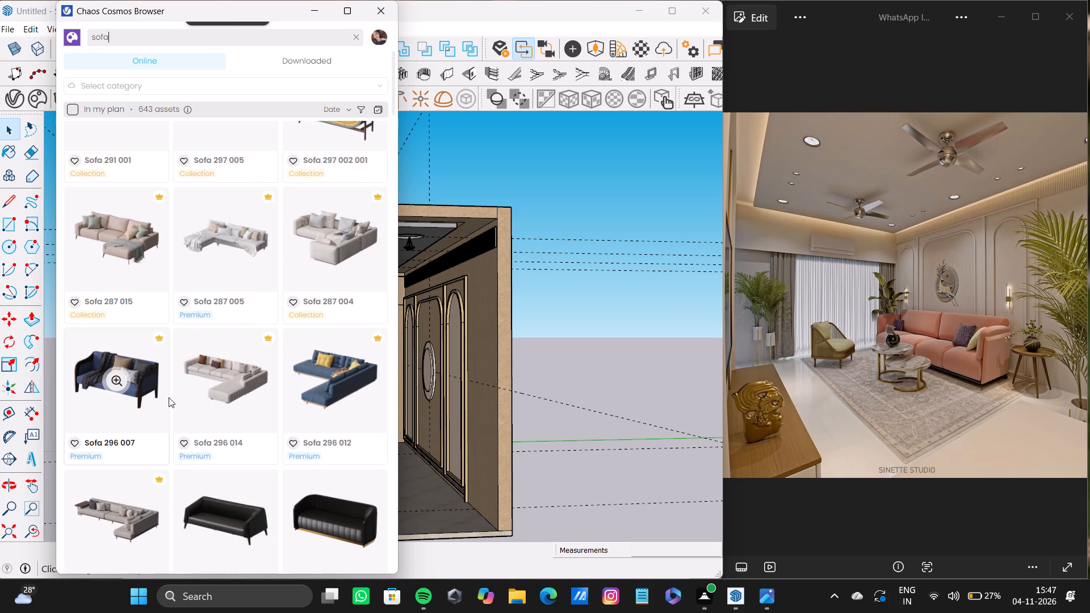
scroll(183, 412, "down", 3)
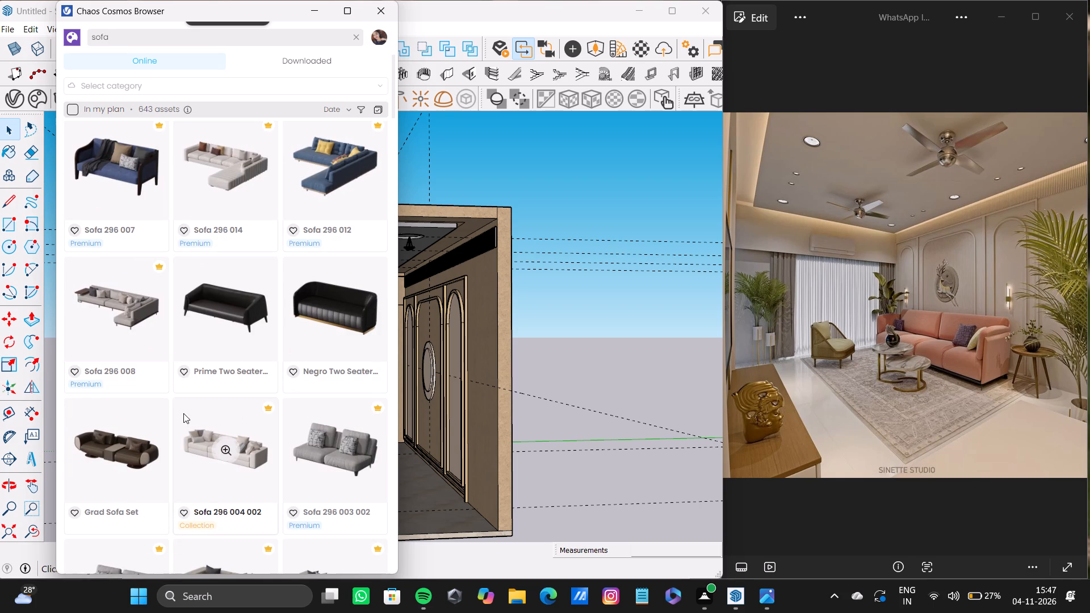
scroll(183, 409, "down", 4)
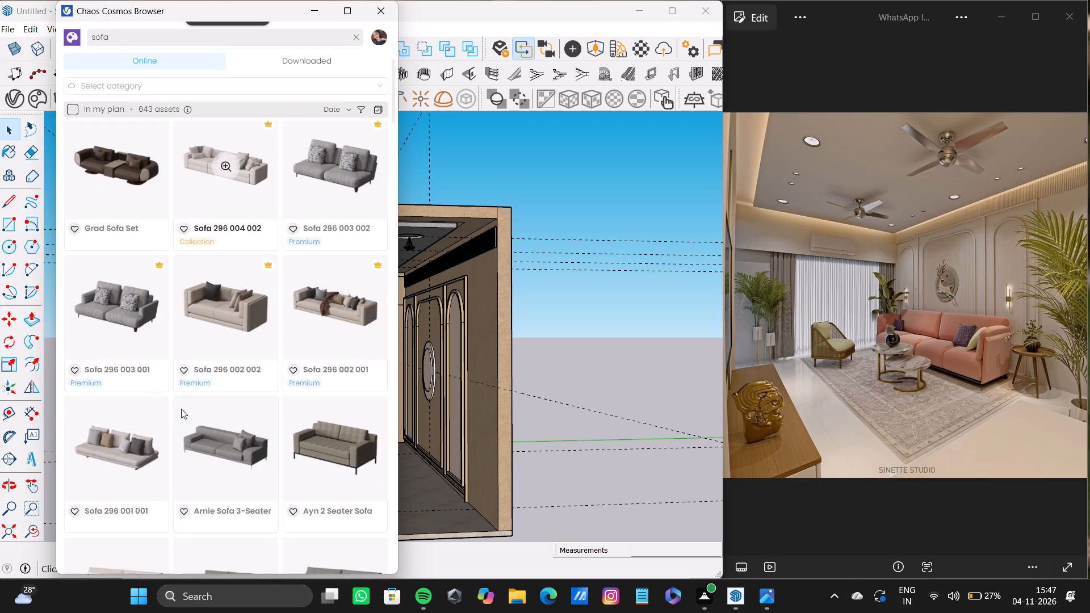
scroll(180, 409, "down", 18)
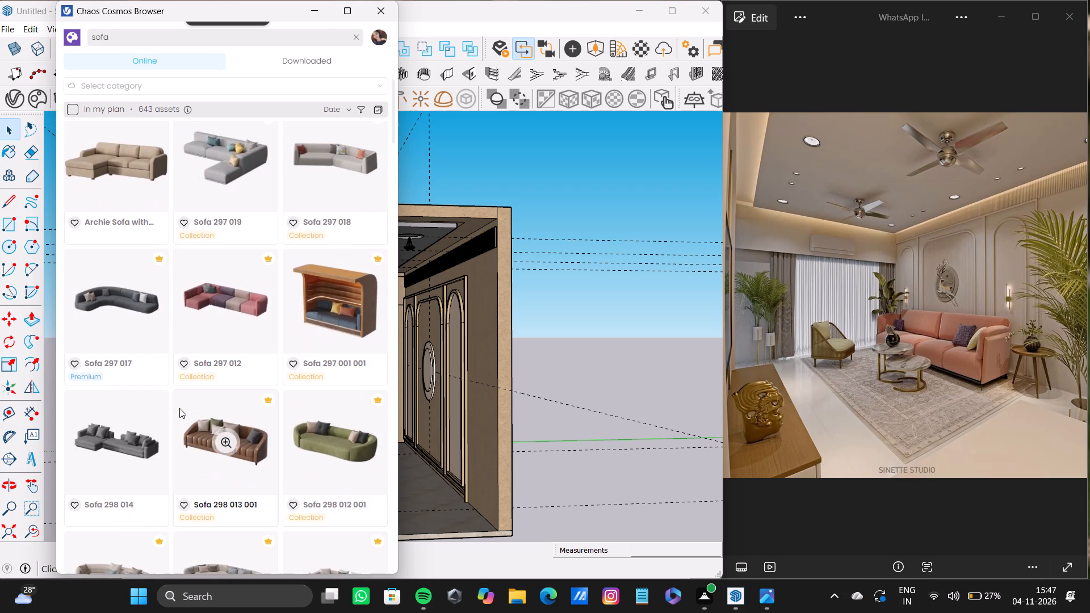
scroll(179, 408, "down", 6)
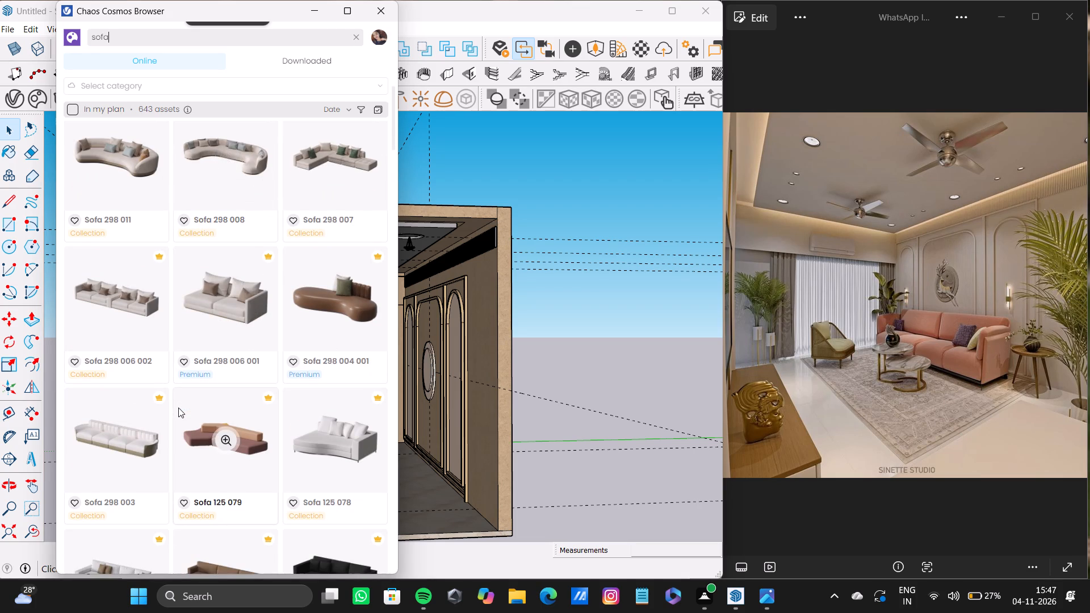
scroll(175, 414, "down", 11)
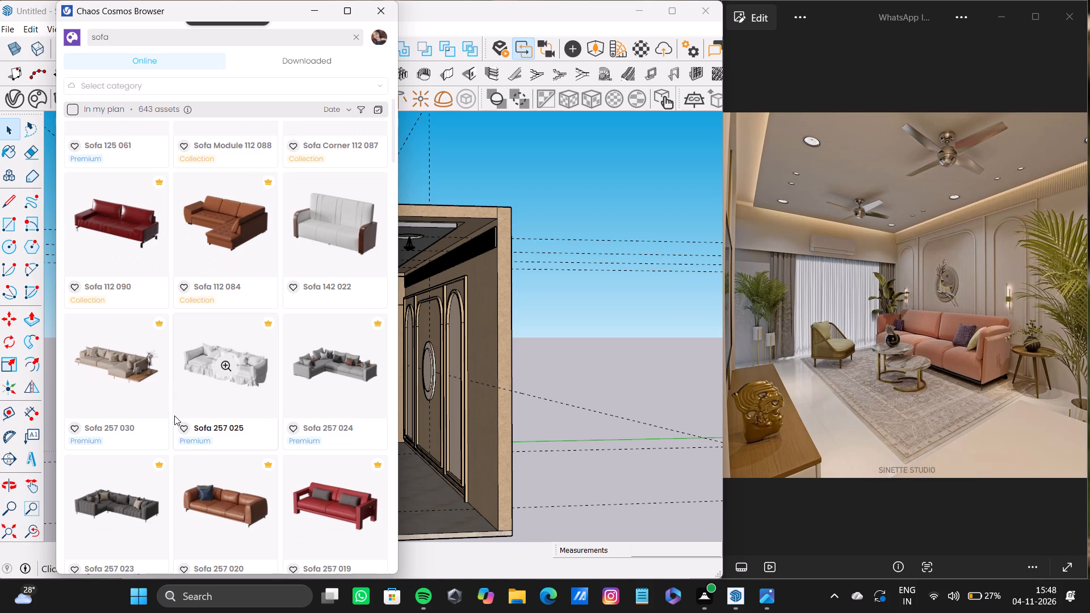
scroll(174, 415, "down", 3)
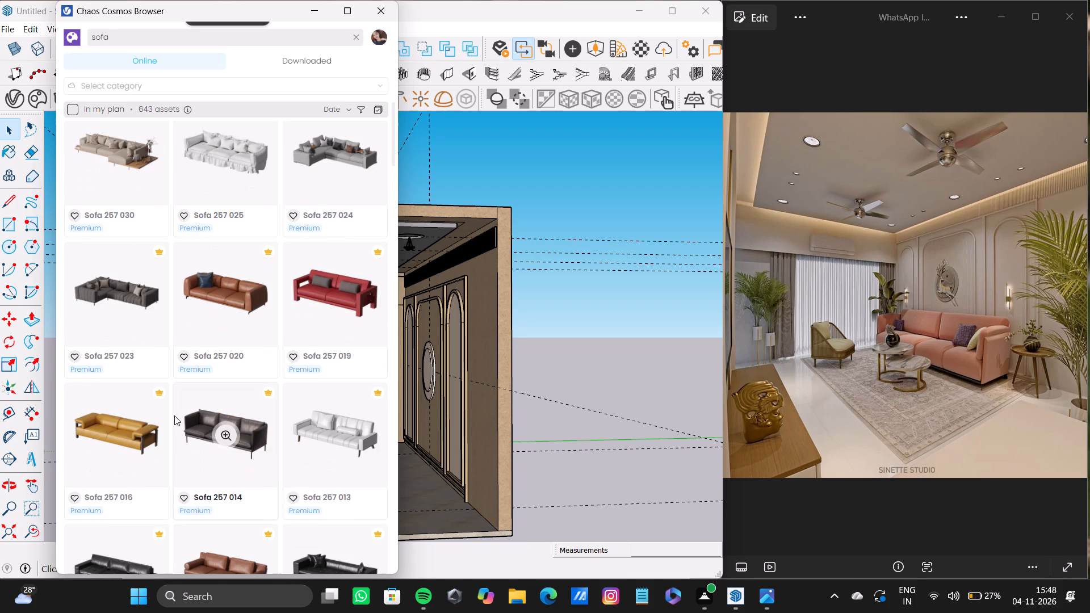
scroll(174, 415, "down", 5)
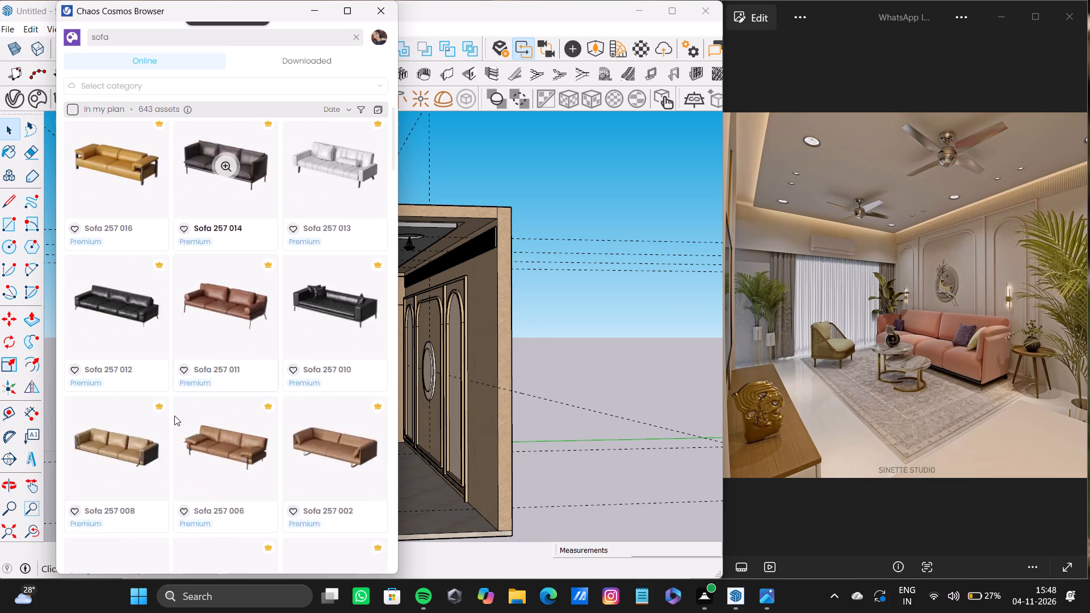
scroll(174, 415, "down", 11)
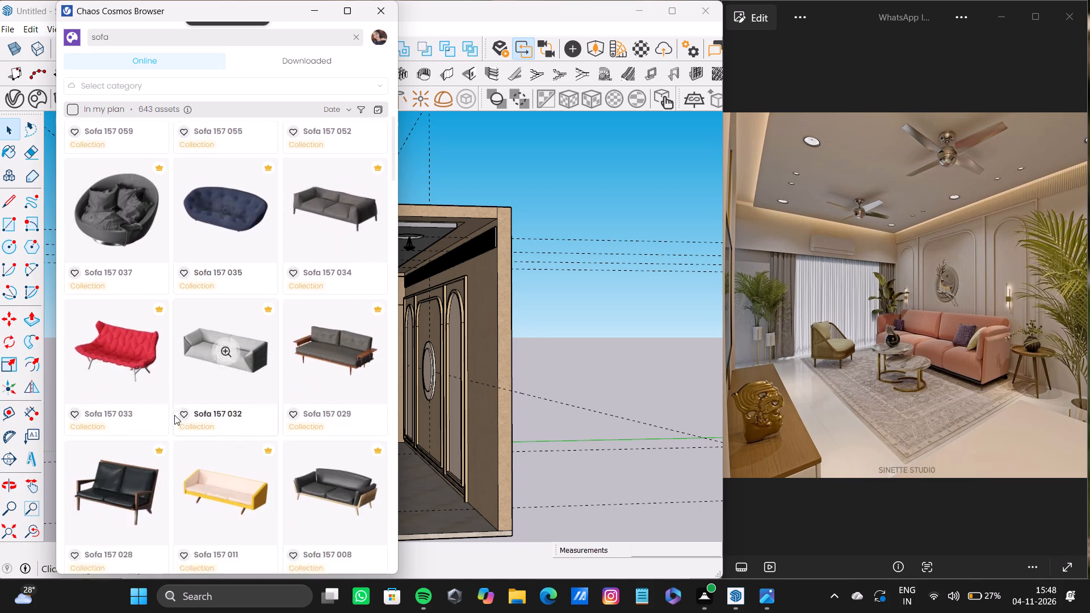
scroll(174, 415, "down", 7)
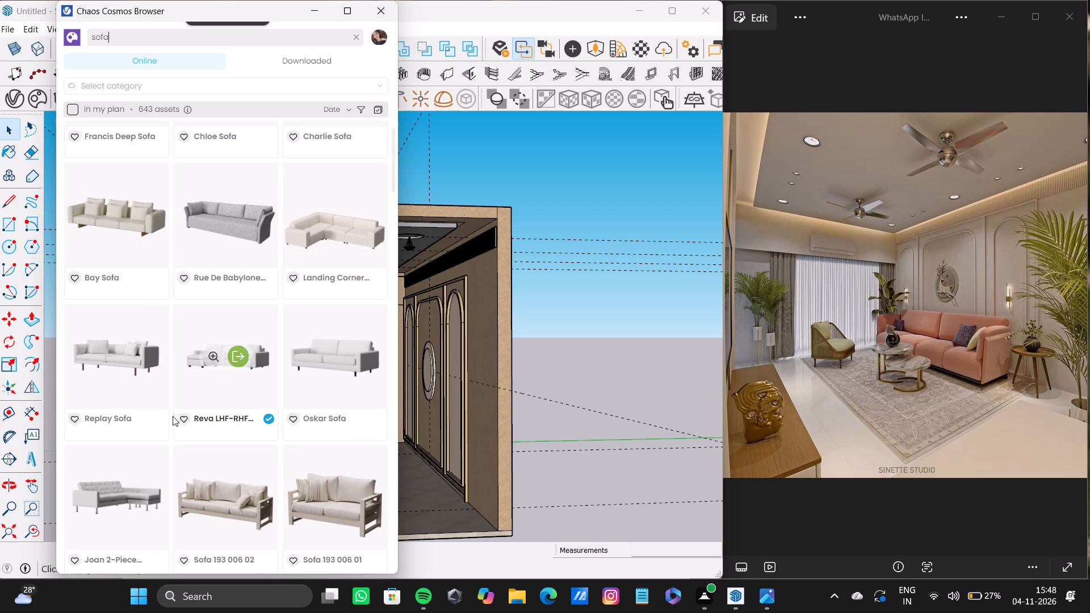
scroll(171, 415, "down", 6)
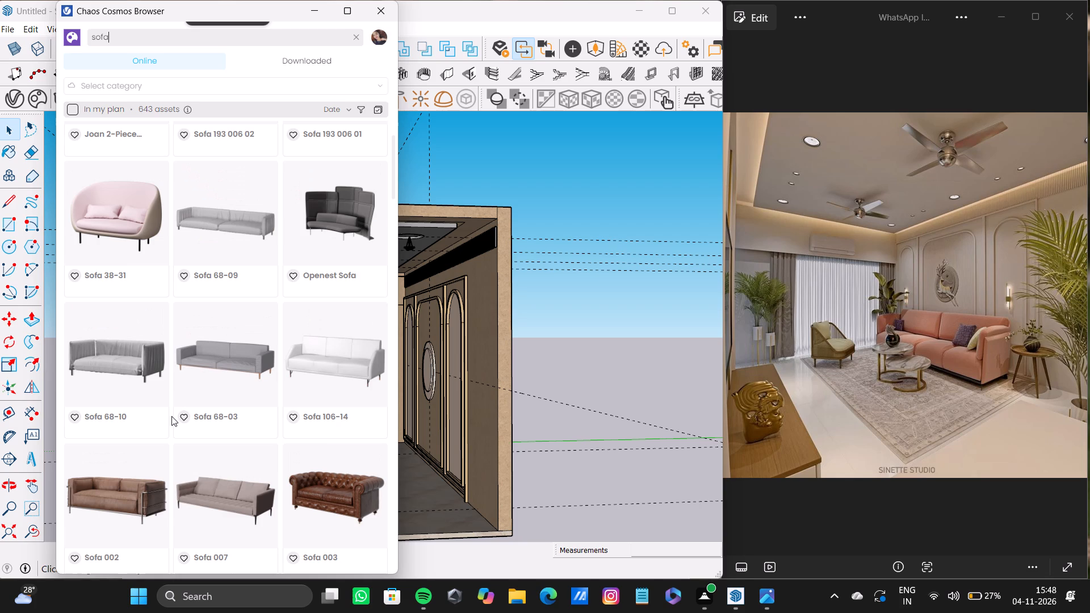
scroll(171, 416, "down", 2)
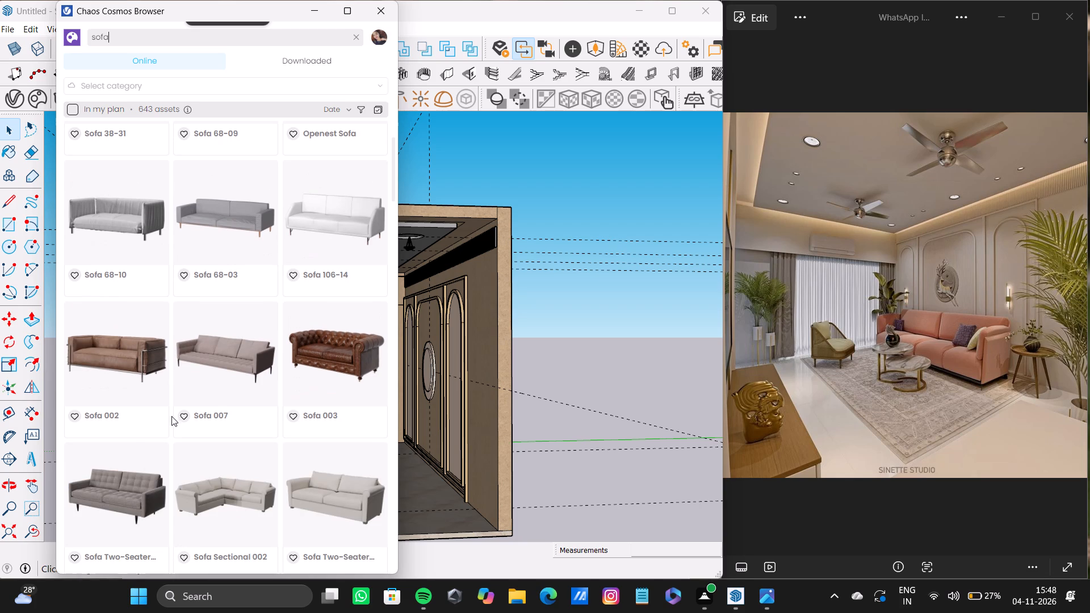
scroll(171, 416, "down", 2)
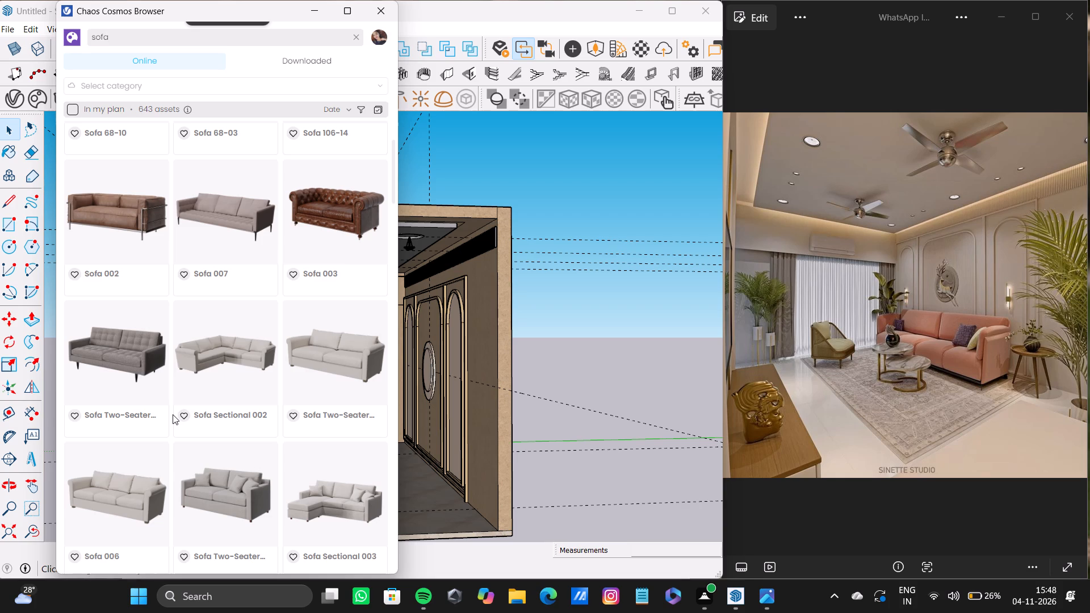
scroll(185, 427, "down", 5)
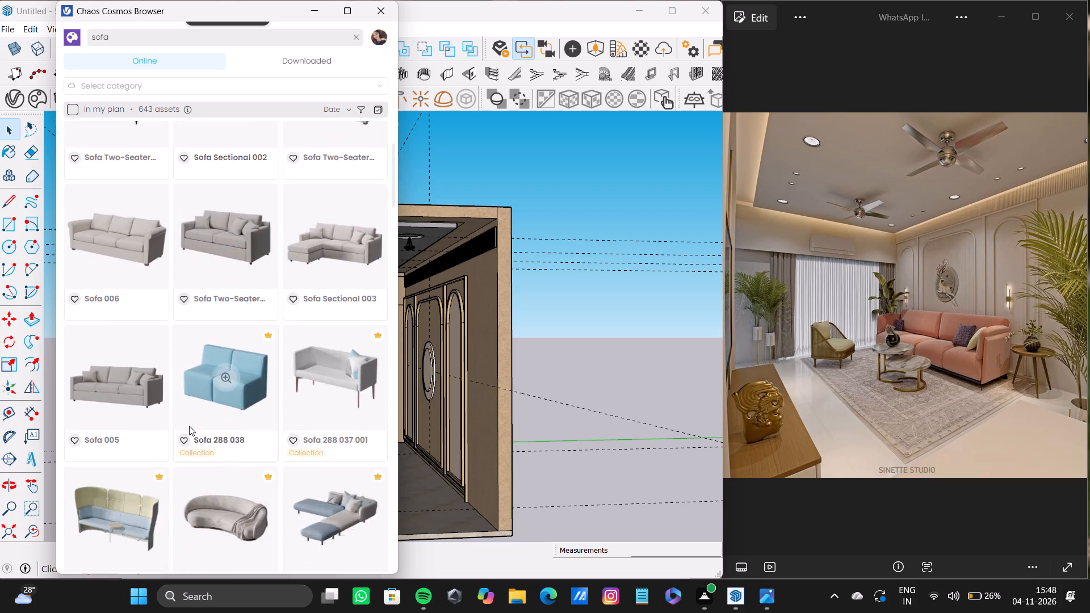
scroll(193, 418, "down", 5)
scroll(301, 442, "down", 2)
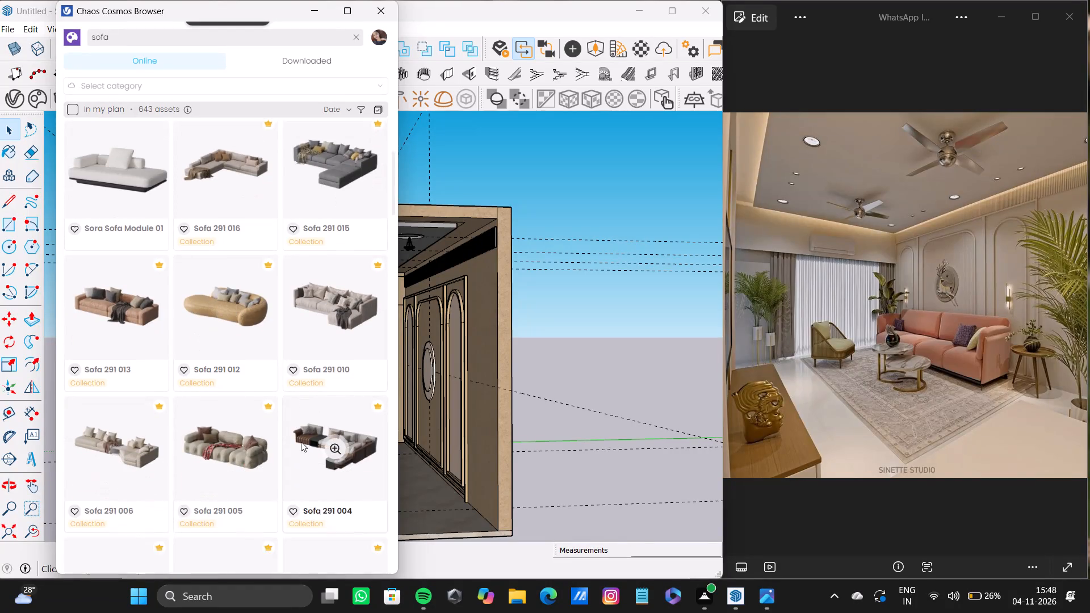
scroll(301, 442, "down", 3)
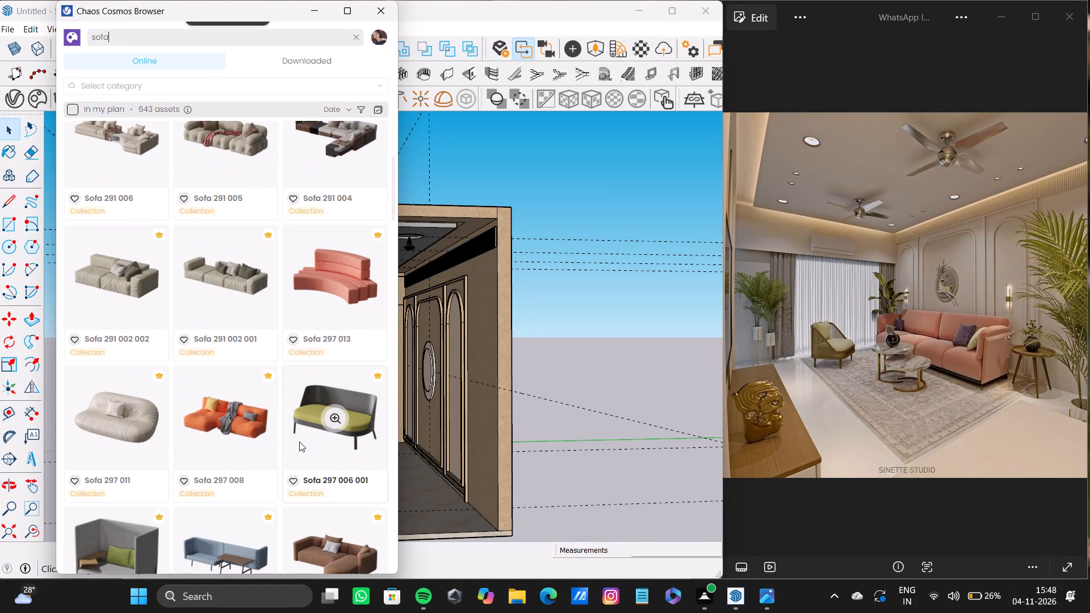
scroll(299, 442, "down", 9)
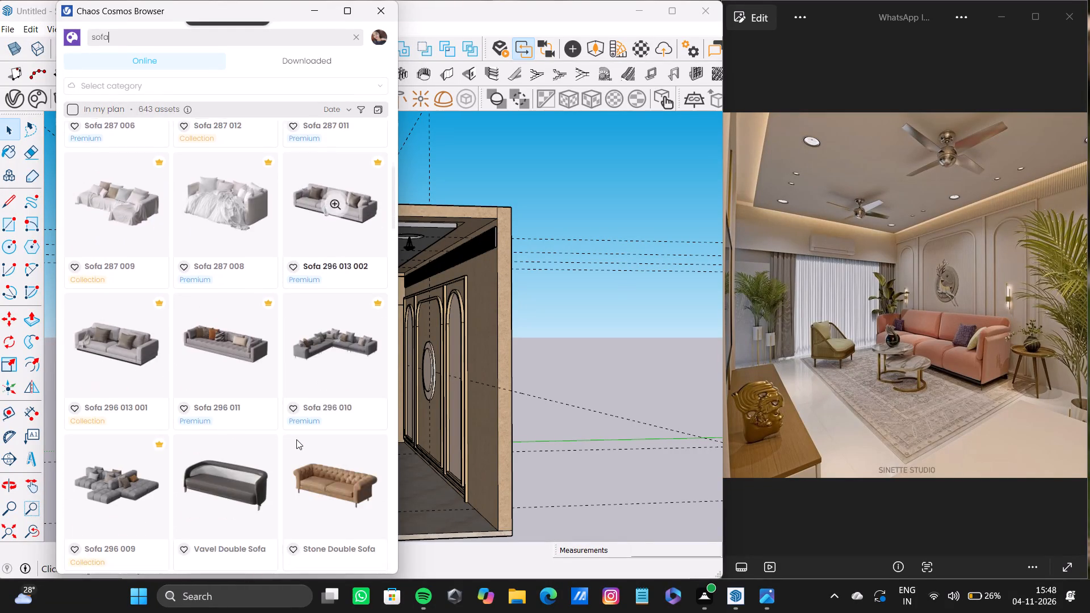
scroll(296, 439, "down", 2)
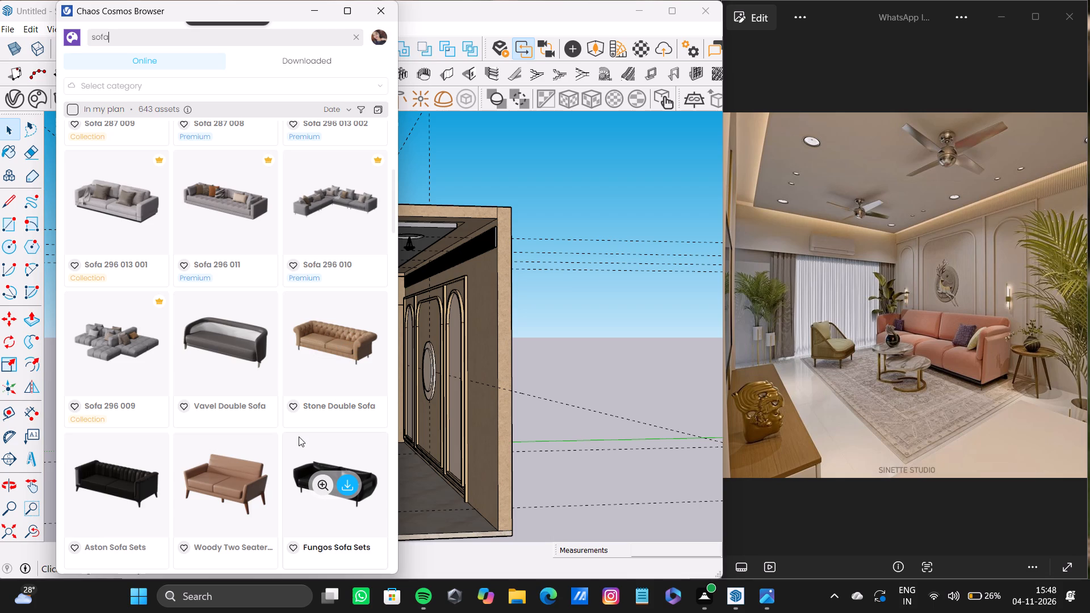
scroll(299, 436, "down", 3)
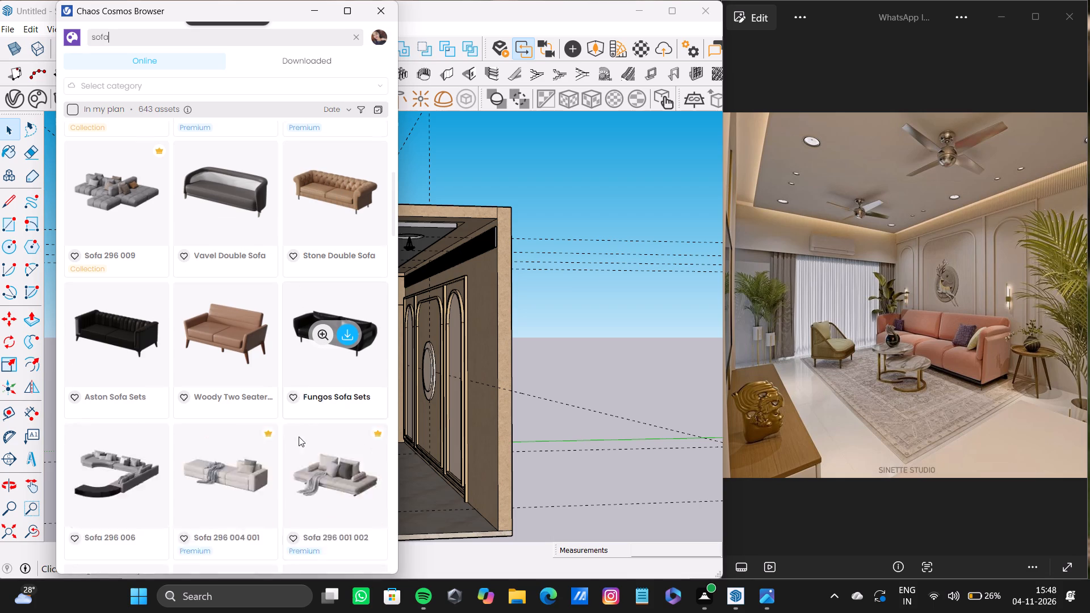
scroll(299, 436, "down", 5)
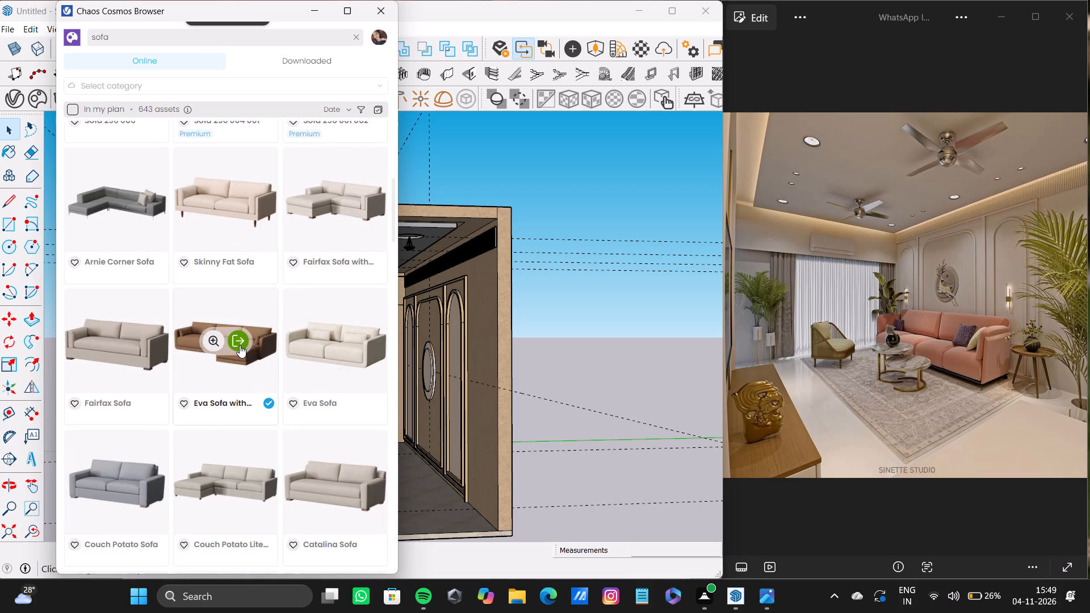
scroll(263, 392, "down", 3)
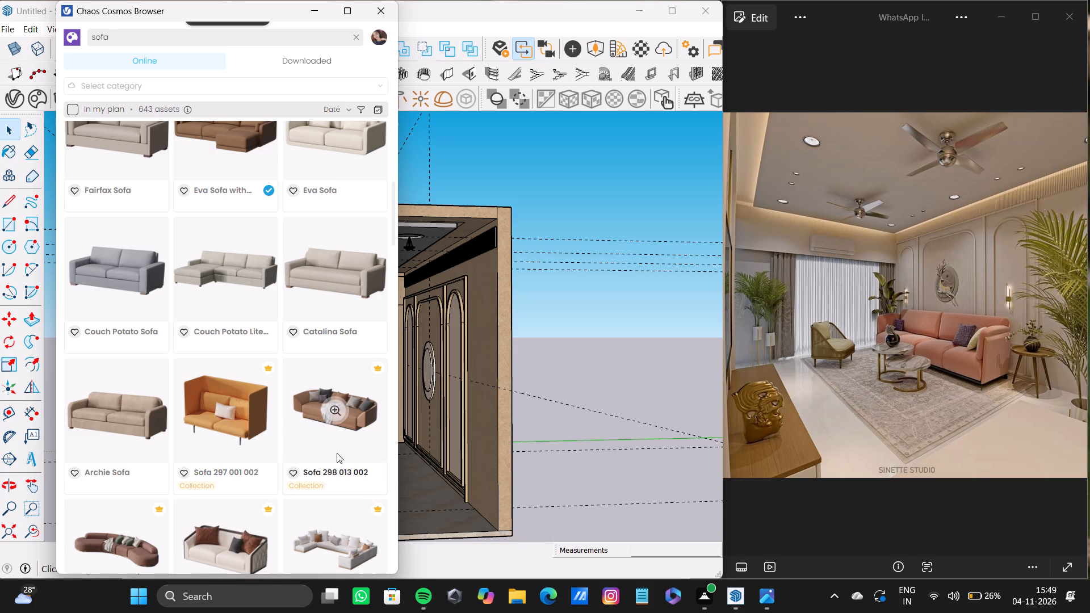
Browse more of the online sofa models for one that resembles the pink three-seater in the reference image.
scroll(196, 426, "up", 5)
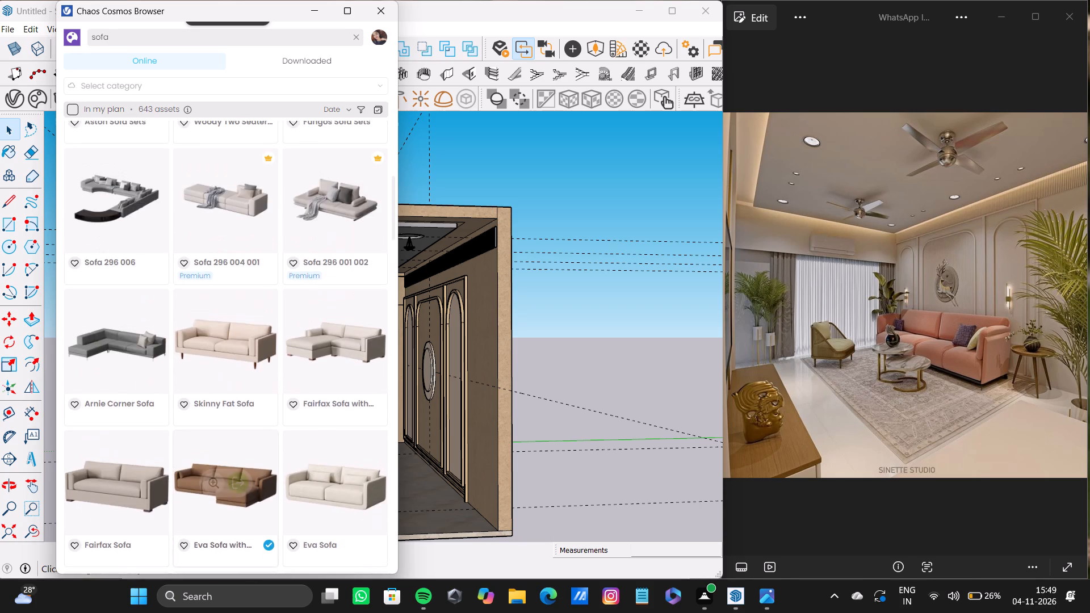
scroll(198, 426, "up", 3)
scroll(250, 389, "down", 20)
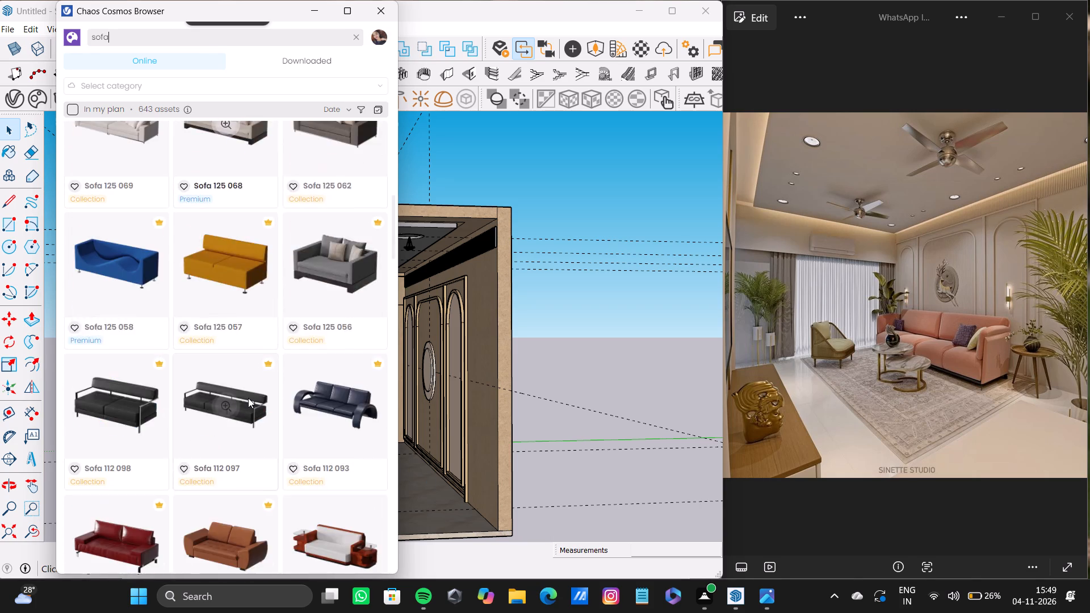
scroll(248, 398, "down", 3)
scroll(288, 446, "down", 3)
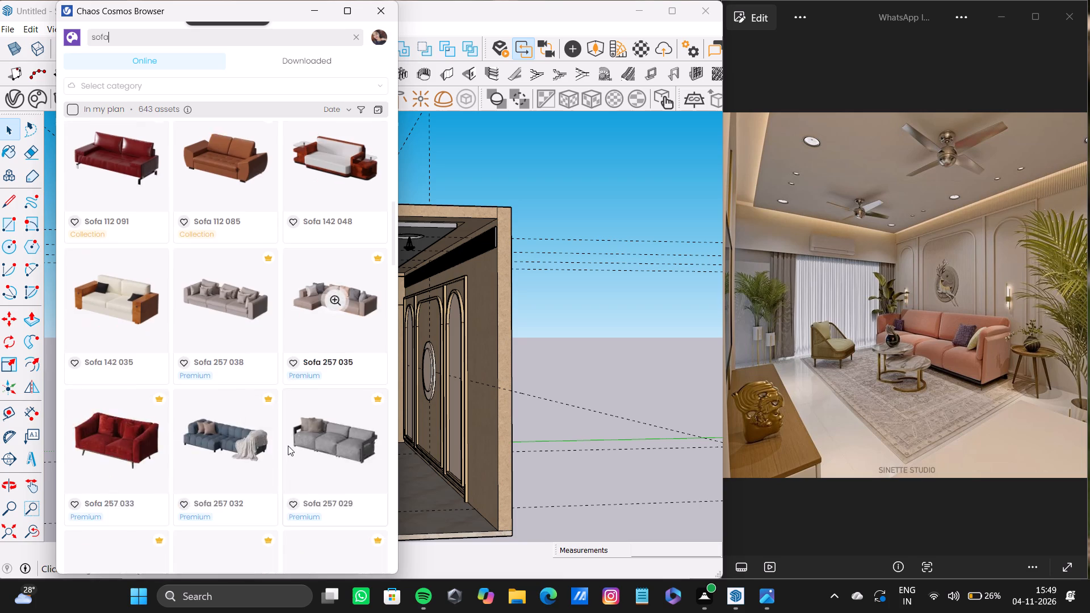
scroll(288, 446, "down", 19)
scroll(288, 446, "down", 6)
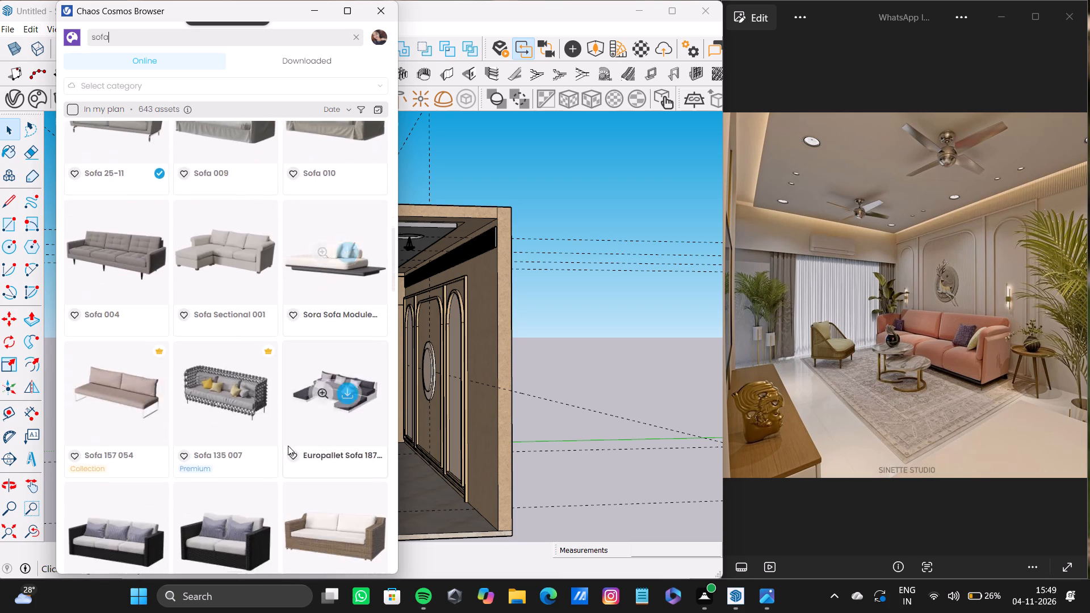
scroll(288, 446, "down", 12)
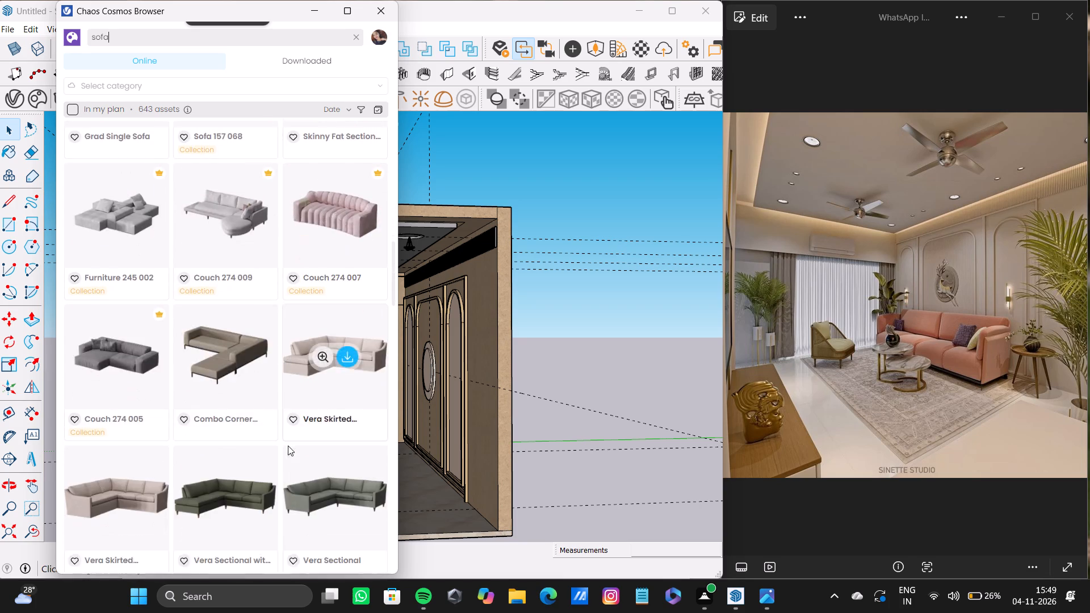
scroll(288, 446, "down", 13)
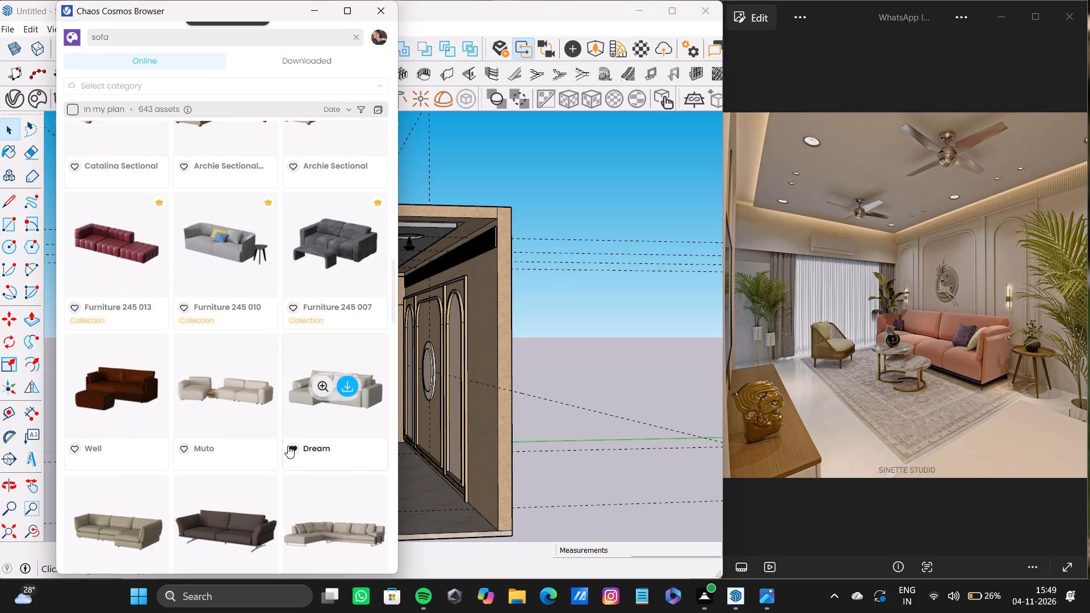
scroll(288, 446, "down", 4)
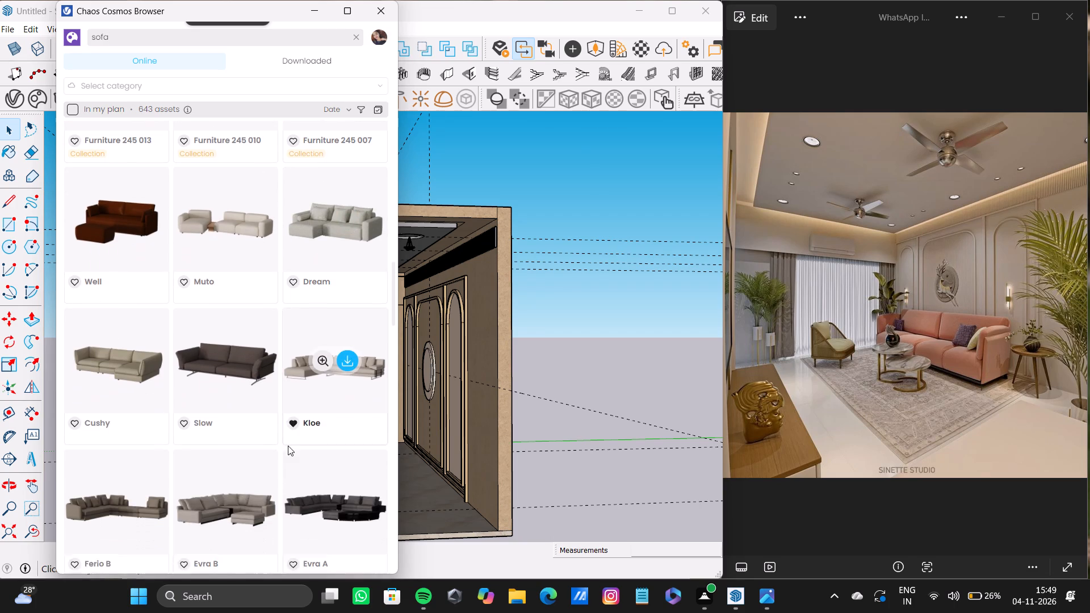
scroll(288, 446, "down", 7)
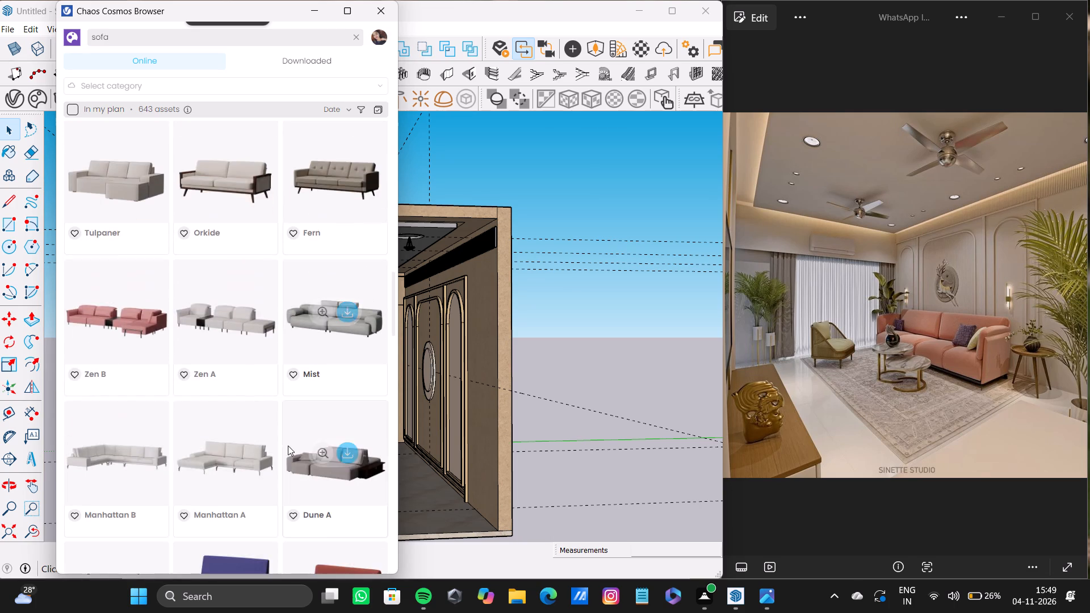
scroll(288, 446, "down", 14)
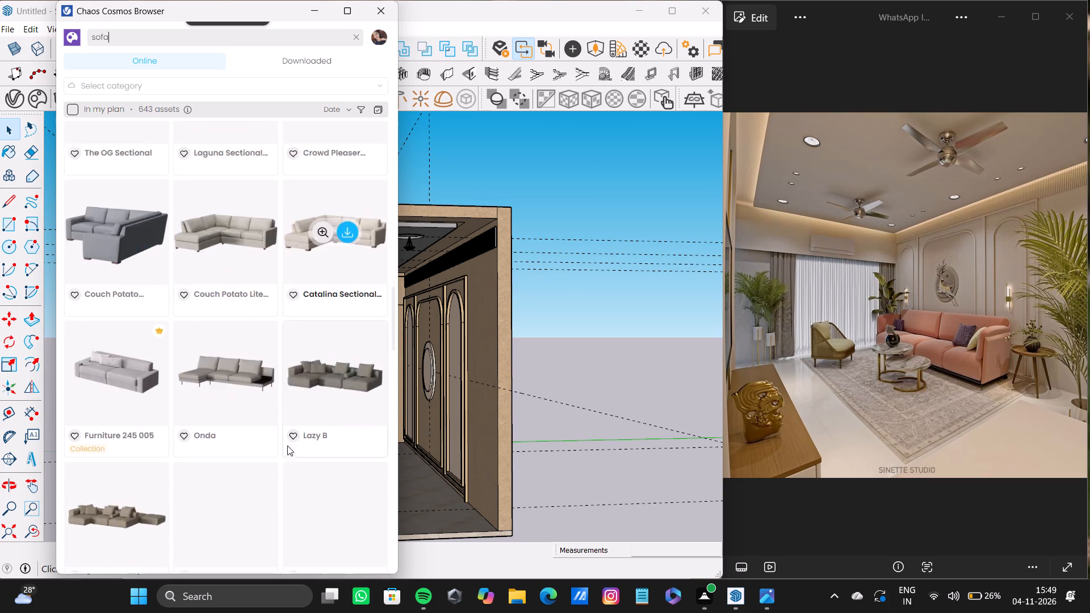
scroll(287, 446, "down", 6)
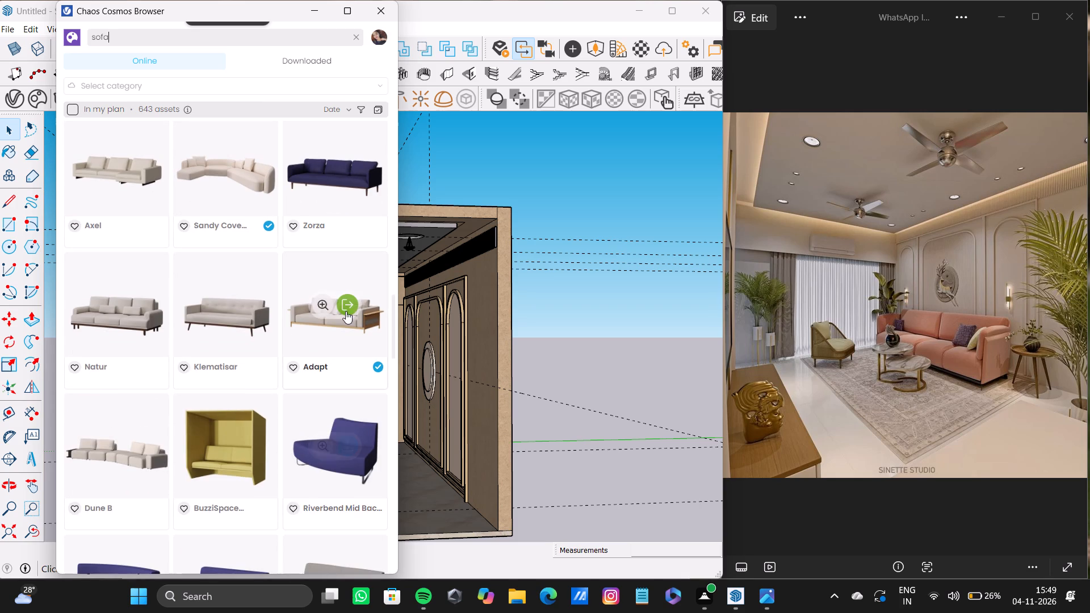
Import the Adapt sofa, place it on the floor beside the arched wall panels, and close the asset library.
left_click(345, 300)
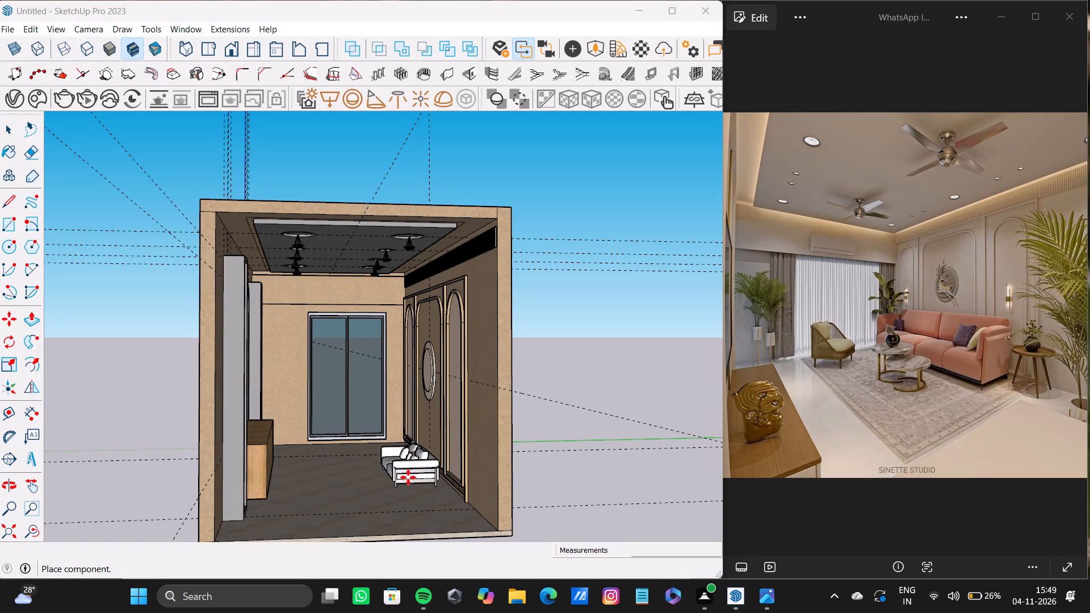
left_click(408, 477)
key("space")
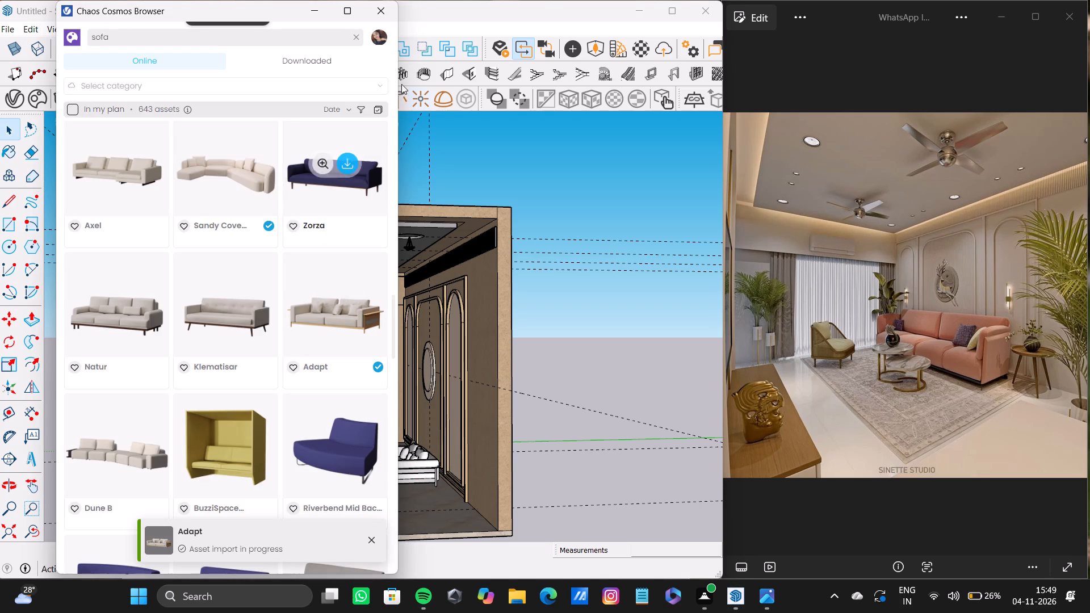
left_click(385, 7)
Scale the imported sofa up uniformly to more than twice its size.
scroll(468, 424, "up", 6)
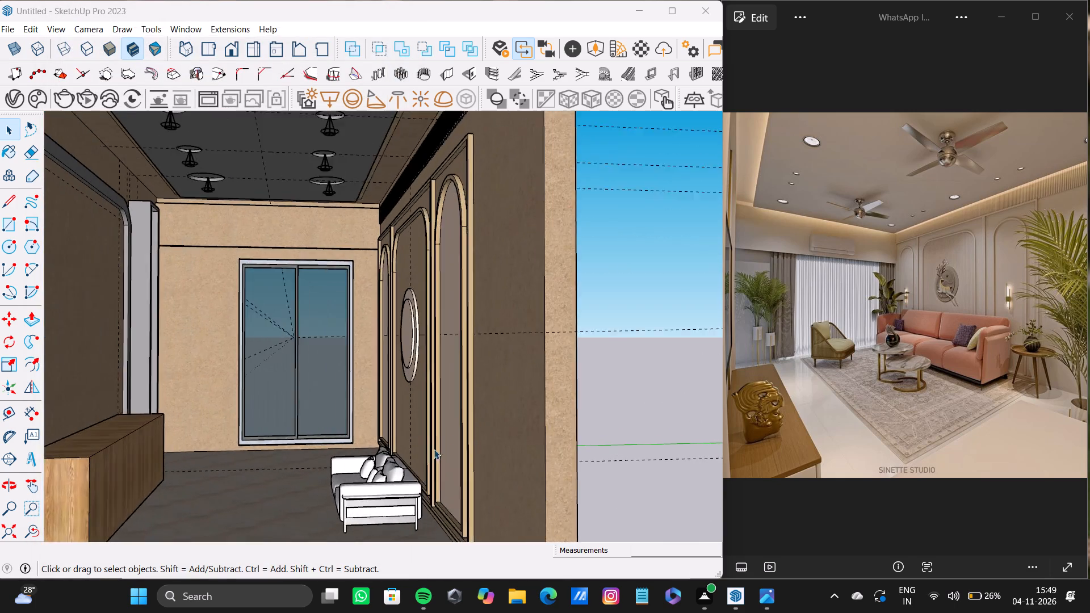
scroll(434, 449, "up", 1)
middle_click_drag(430, 441, 534, 356, "shift")
scroll(466, 387, "up", 3)
left_click(475, 409)
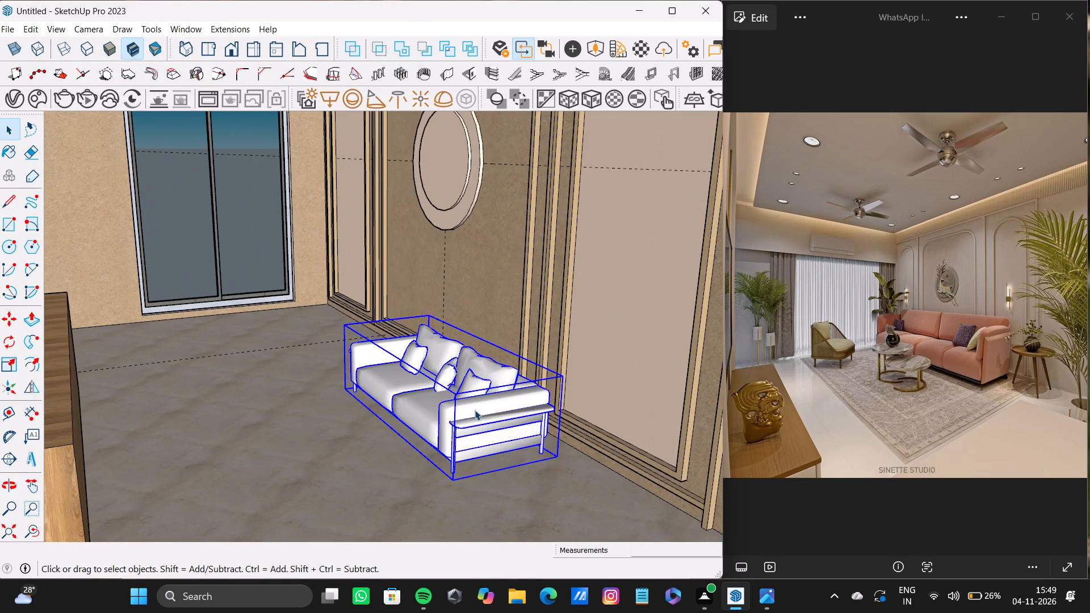
key("s")
left_click_drag(430, 314, 331, 185)
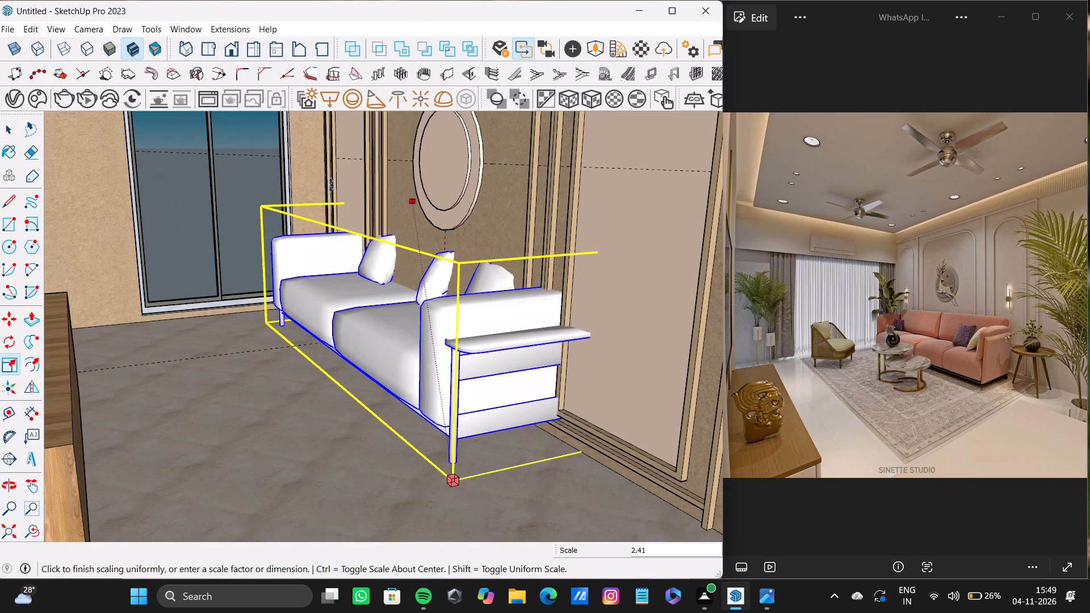
left_click_drag(331, 185, 320, 171)
Move the enlarged sofa about 5' away from the panelled wall so it stands inside the room.
scroll(433, 397, "down", 7)
middle_click_drag(438, 409, 350, 340)
key("space")
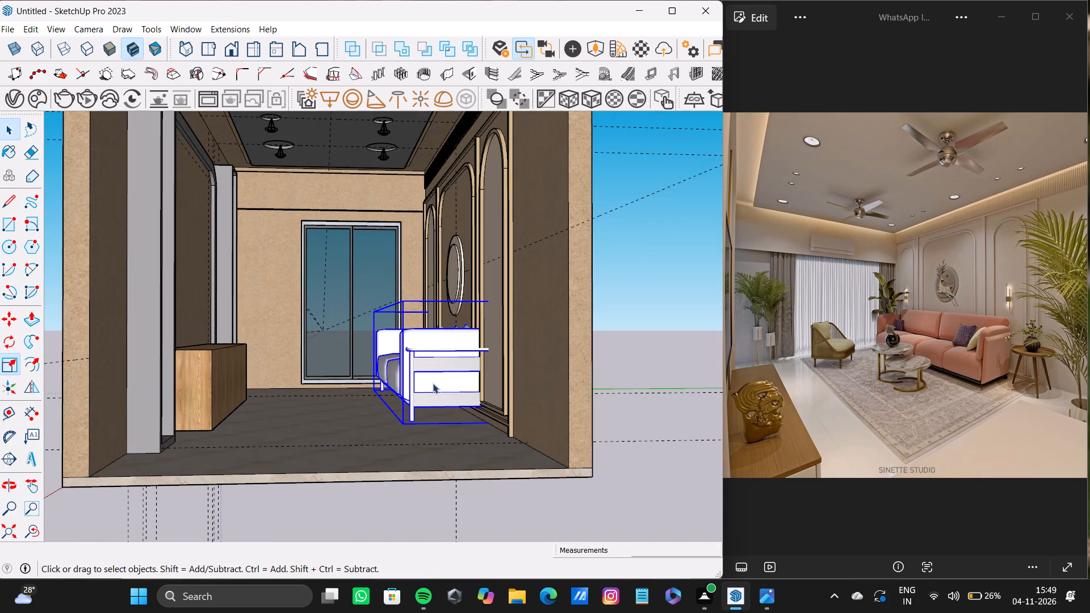
left_click(431, 344)
key("m")
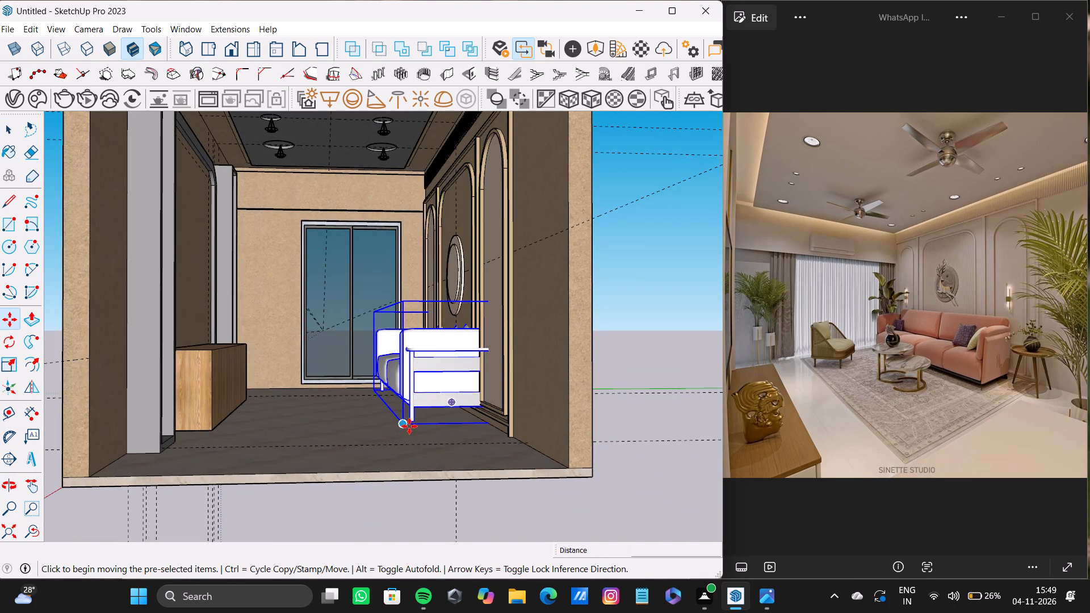
left_click(409, 426)
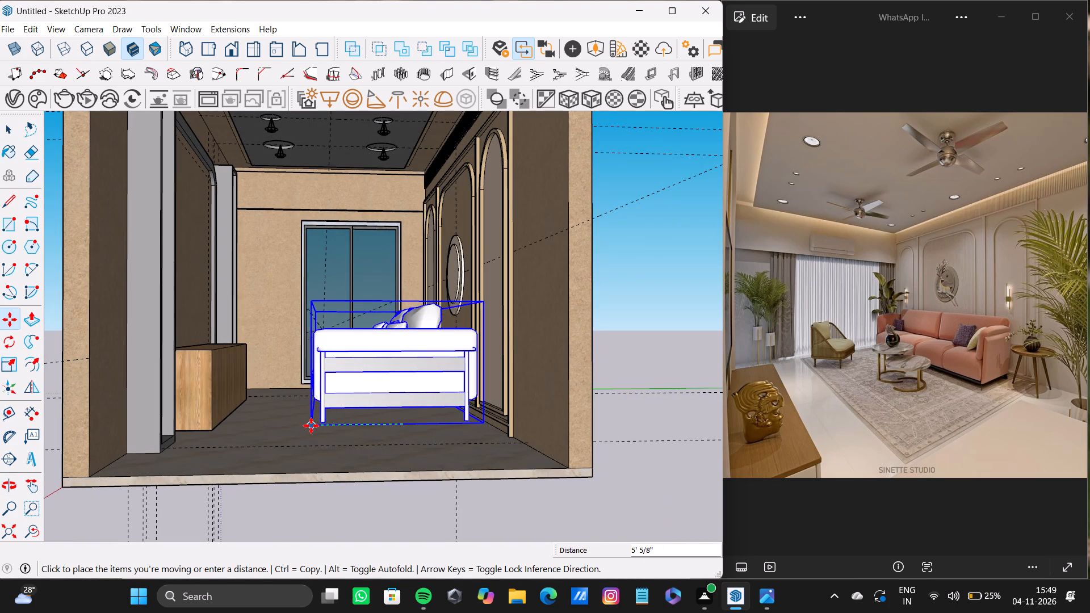
left_click(311, 426)
Move the sofa about 5' 1" along the panelled wall towards the room's open end.
scroll(474, 435, "down", 3)
middle_click_drag(426, 434, 475, 518)
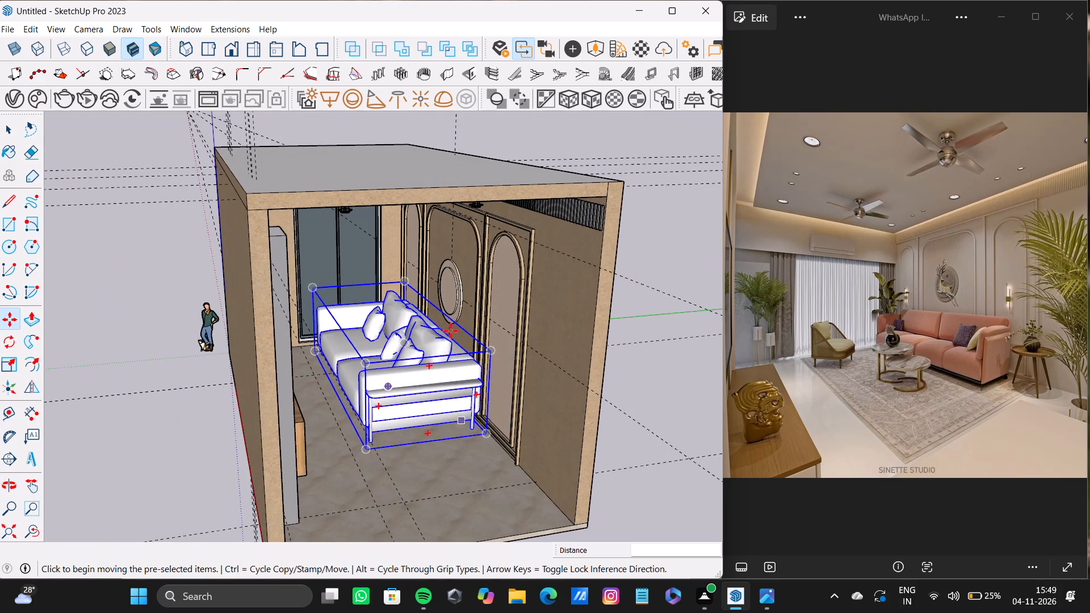
left_click_drag(401, 280, 403, 268)
scroll(412, 426, "up", 6)
middle_click_drag(364, 409, 338, 351)
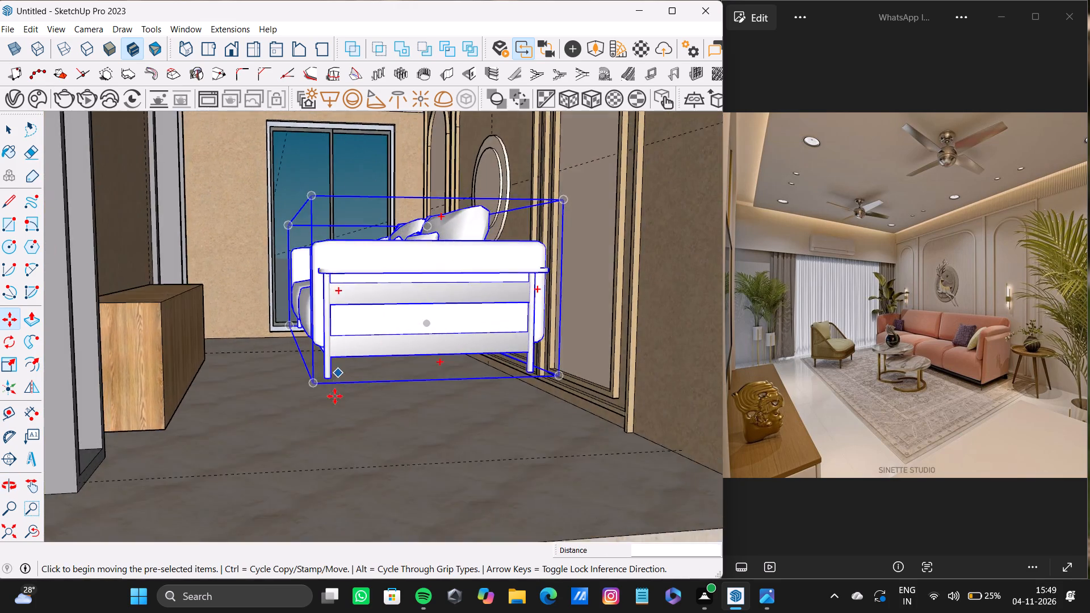
scroll(335, 396, "up", 2)
left_click(305, 387)
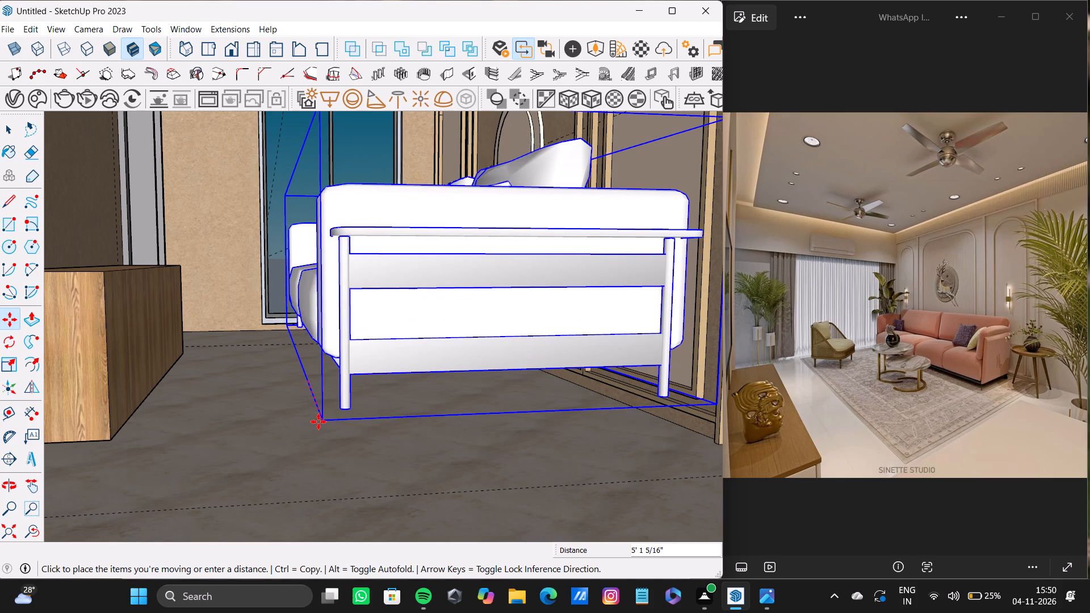
left_click(318, 422)
Scale the sofa down uniformly by a factor of about 0.71.
scroll(405, 434, "down", 8)
key("s")
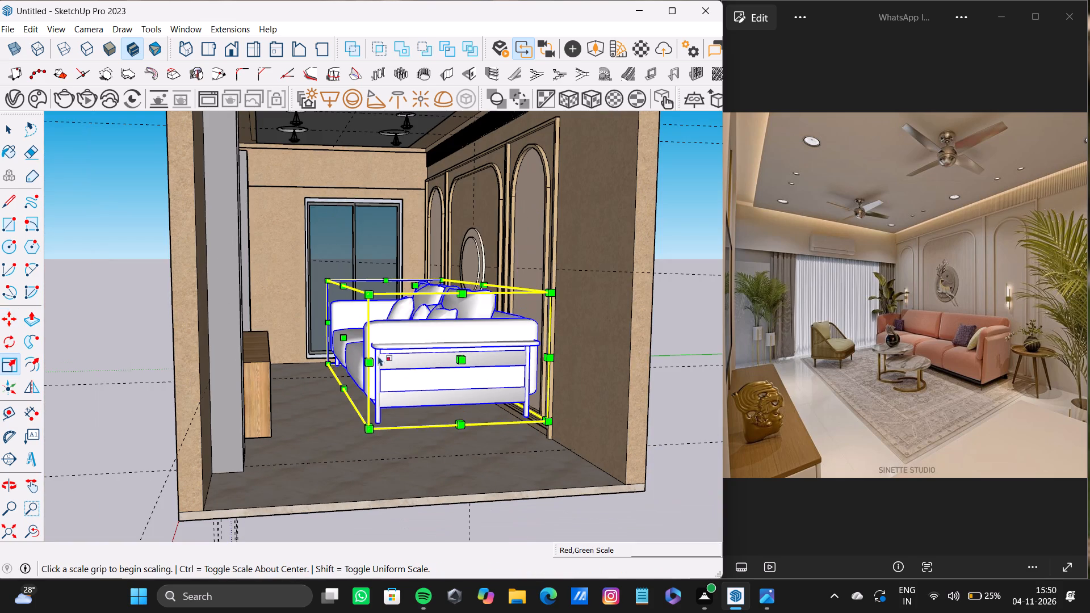
left_click_drag(370, 430, 383, 360)
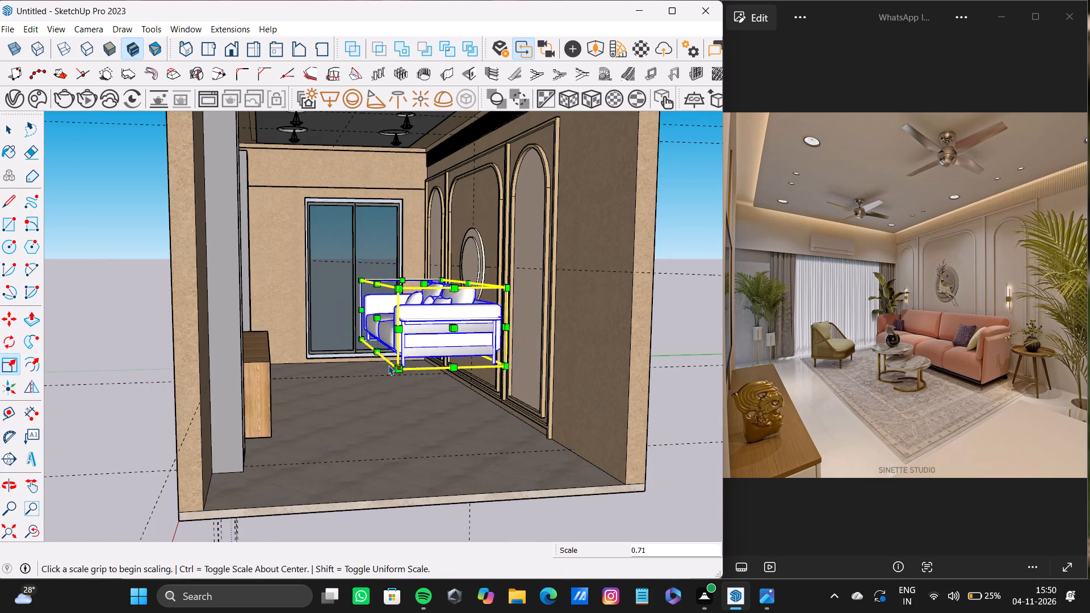
scroll(401, 394, "down", 2)
middle_click_drag(401, 399, 400, 414)
left_click(599, 339)
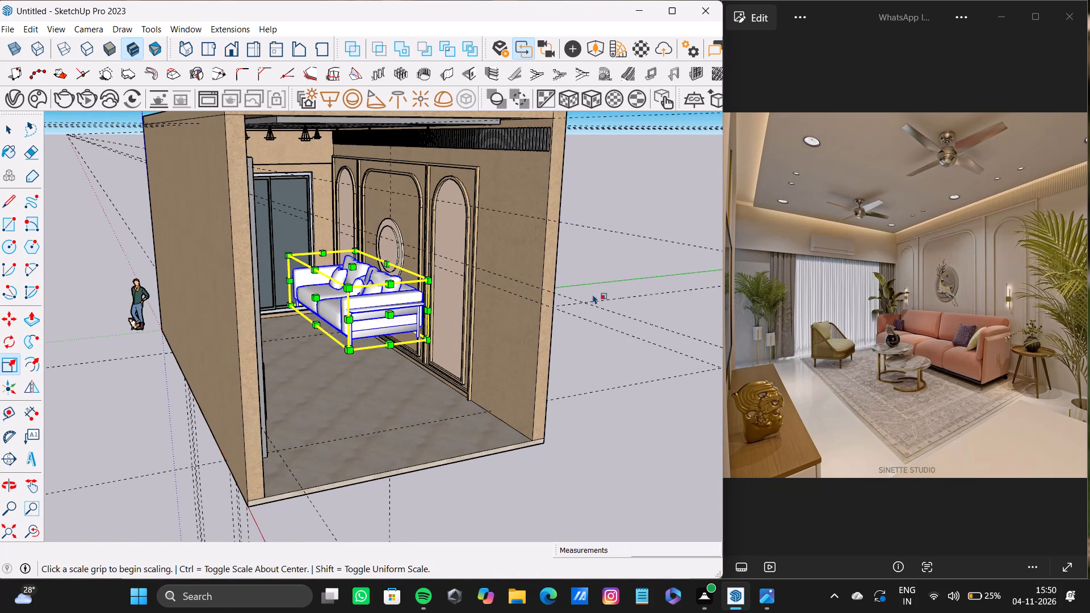
Move the resized sofa down to the floor in front of the panelled wall.
key("space")
left_click(376, 320)
key("m")
left_click(351, 353)
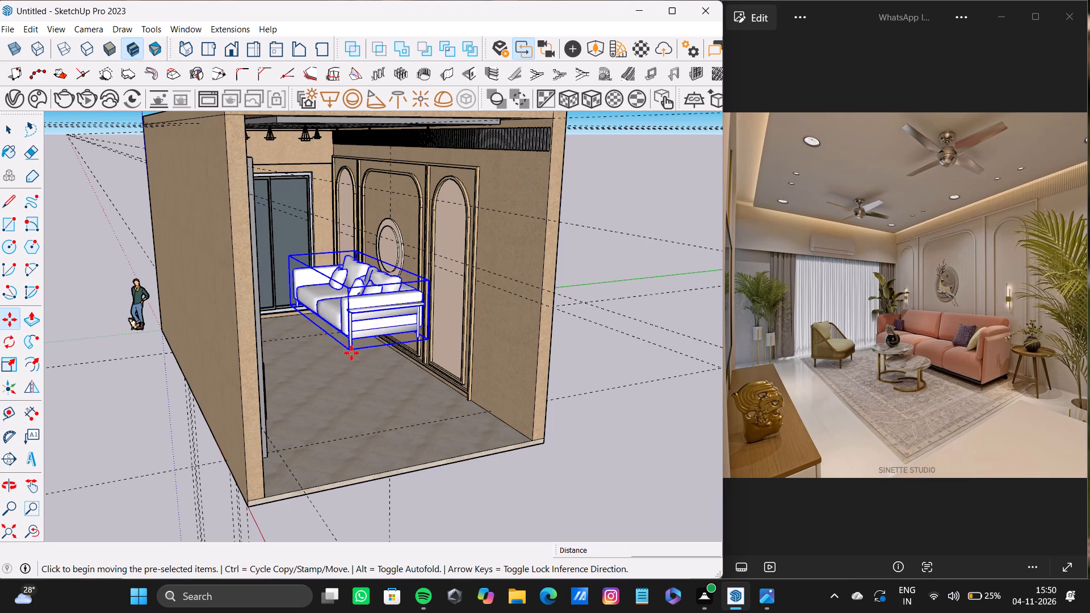
left_click(365, 396)
key("space")
left_click(683, 276)
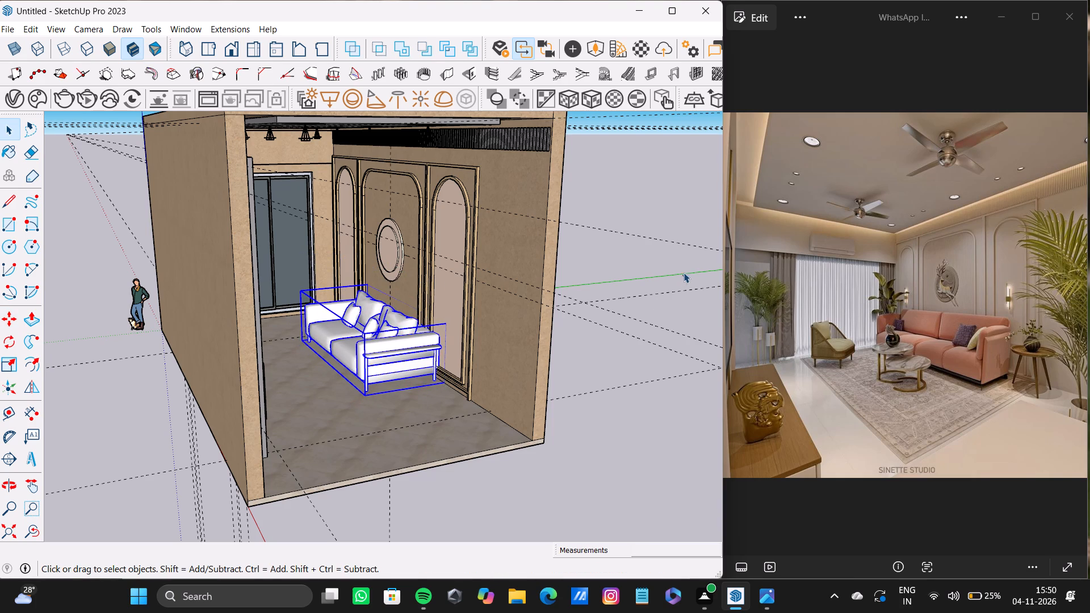
Stretch the sofa's height by a factor of about 1.39.
scroll(430, 373, "up", 5)
middle_click(359, 352)
scroll(371, 355, "up", 3)
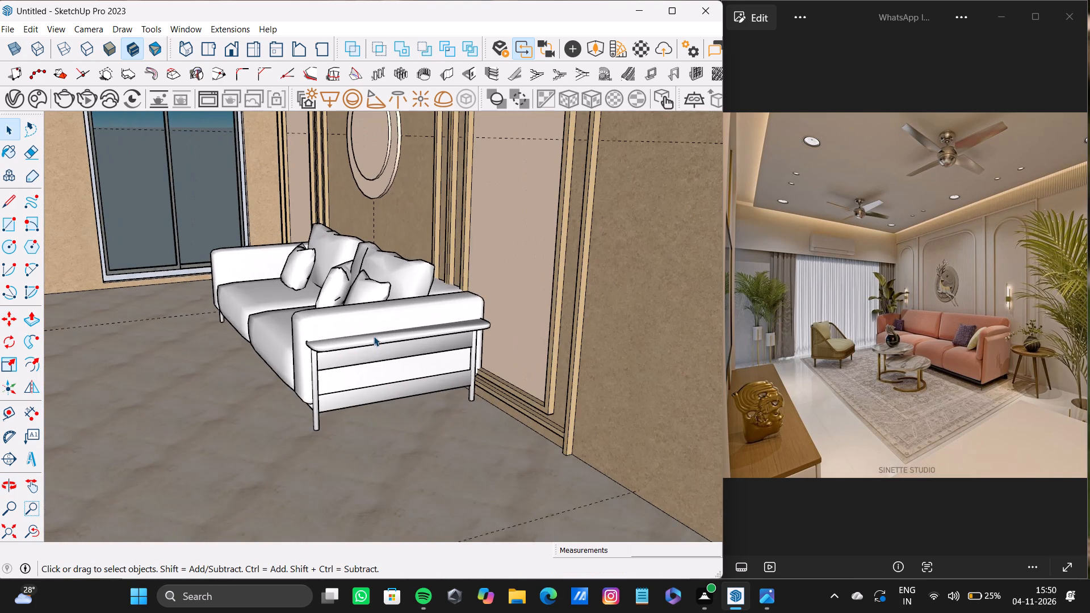
left_click(374, 336)
key("s")
left_click_drag(324, 238, 324, 220)
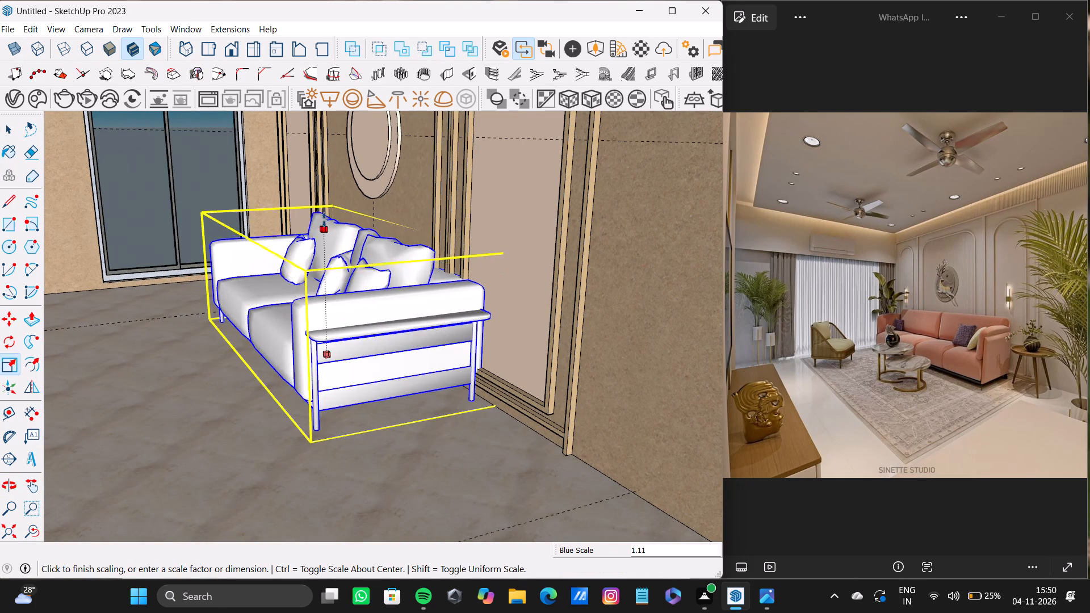
left_click_drag(324, 220, 318, 196)
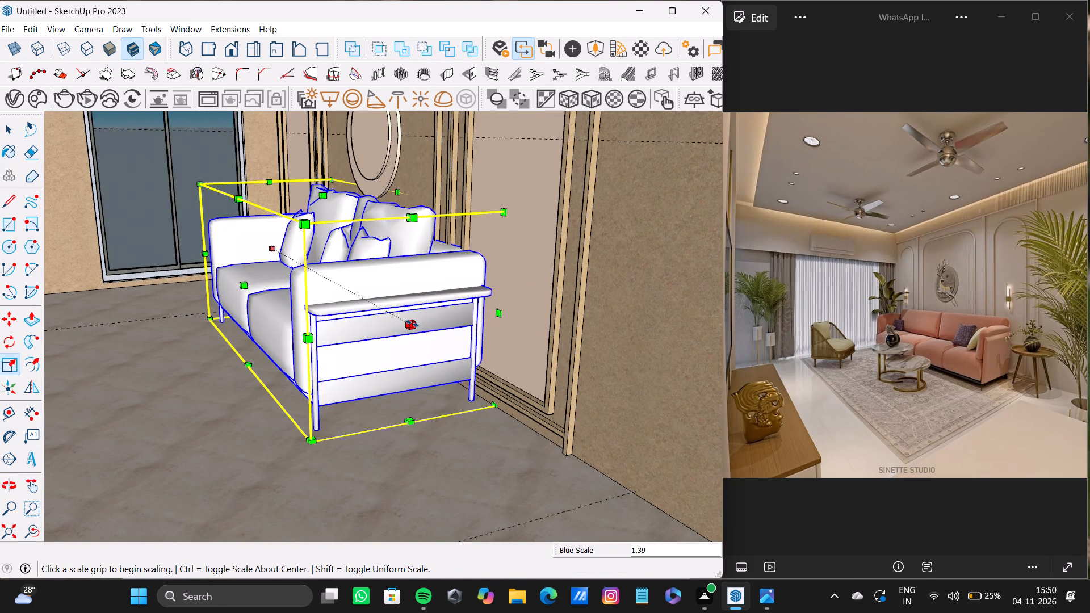
Stretch the sofa's length towards the room's open end and check its proportions from the front.
left_click_drag(412, 324, 461, 370)
scroll(451, 367, "down", 7)
middle_click_drag(414, 370, 489, 305)
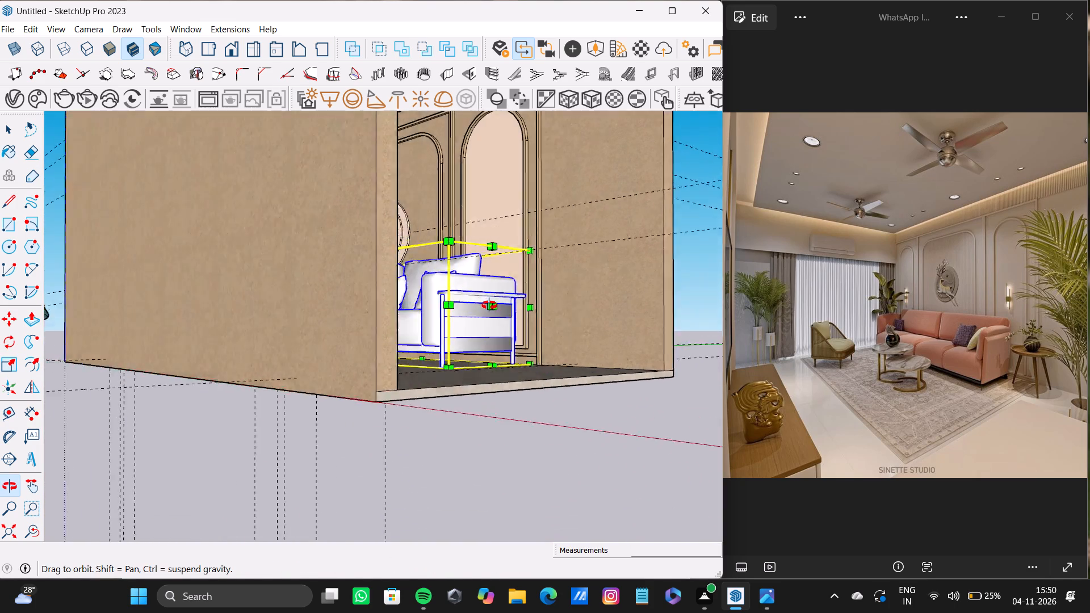
middle_click_drag(489, 305, 353, 387)
scroll(353, 387, "down", 5)
middle_click_drag(349, 375, 315, 292)
key("space")
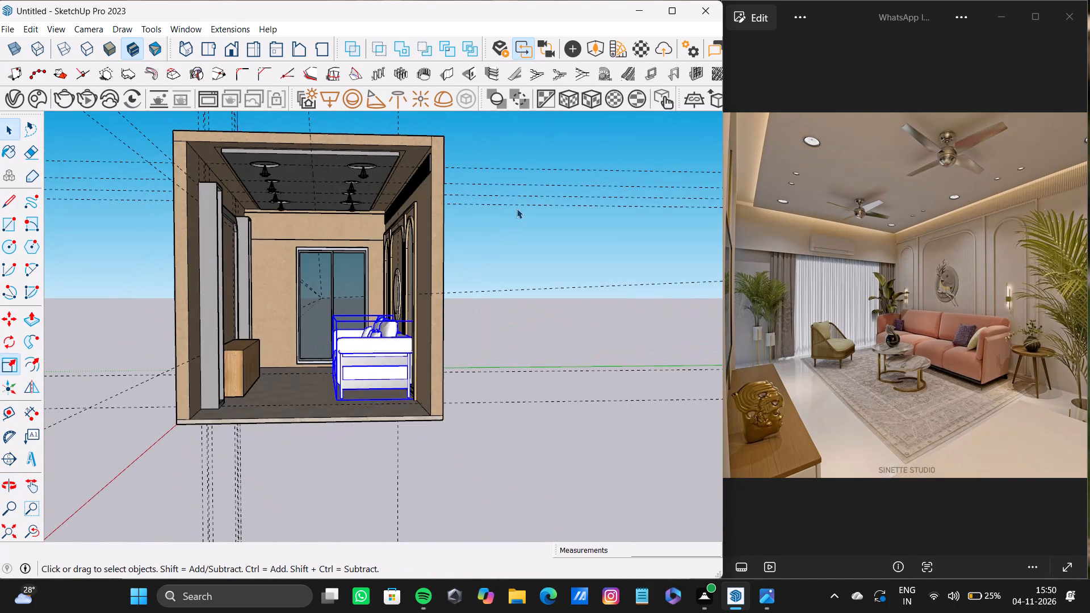
left_click(517, 208)
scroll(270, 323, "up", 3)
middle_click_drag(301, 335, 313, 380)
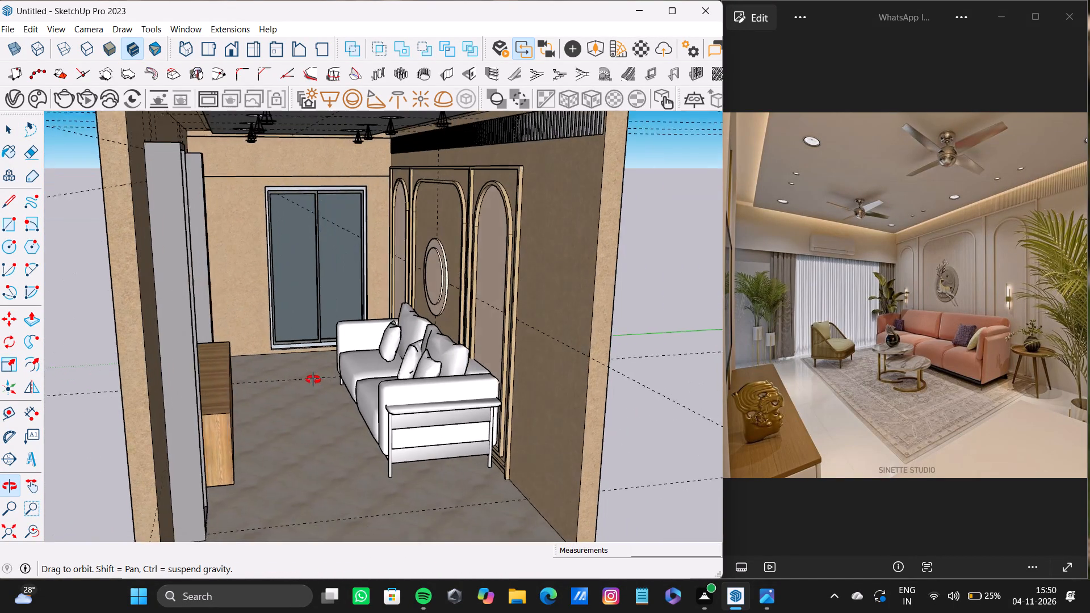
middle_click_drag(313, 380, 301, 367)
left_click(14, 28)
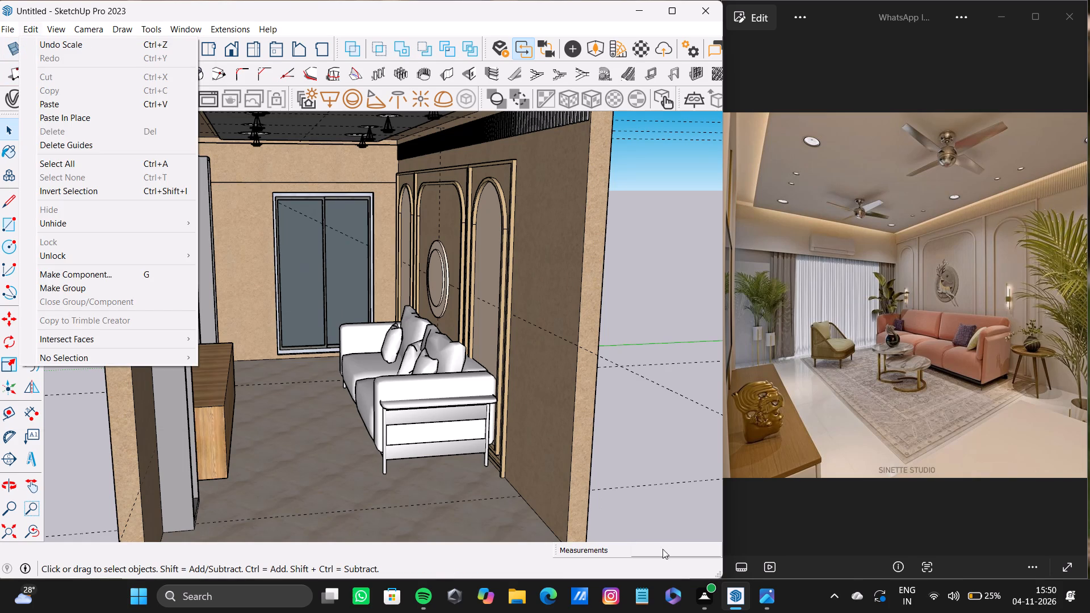
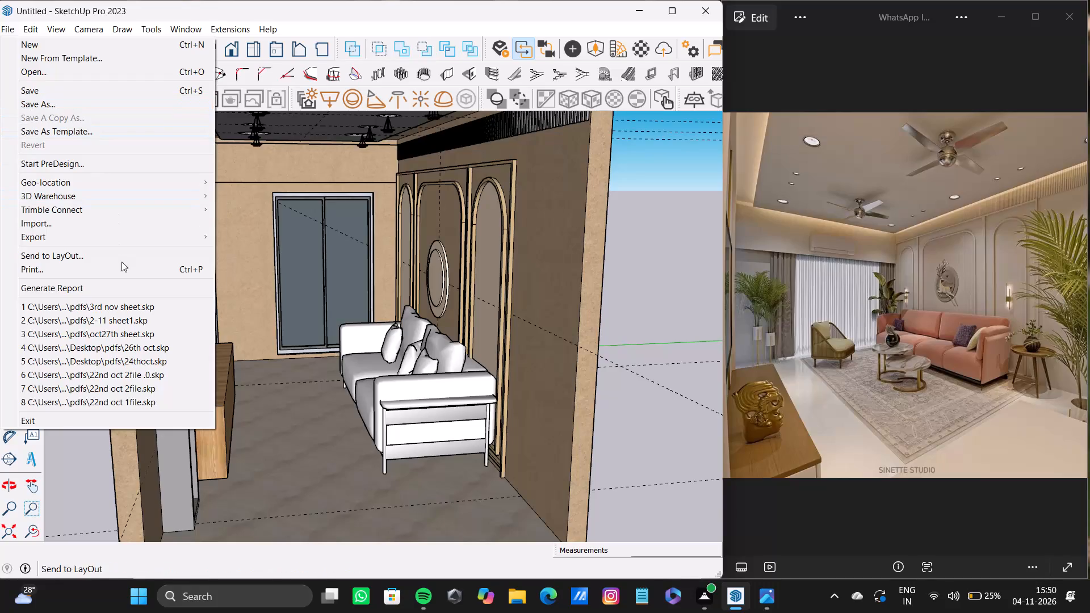
Import the Curtains model from the Downloads folder and place it on the open ground beside the room.
left_click(83, 226)
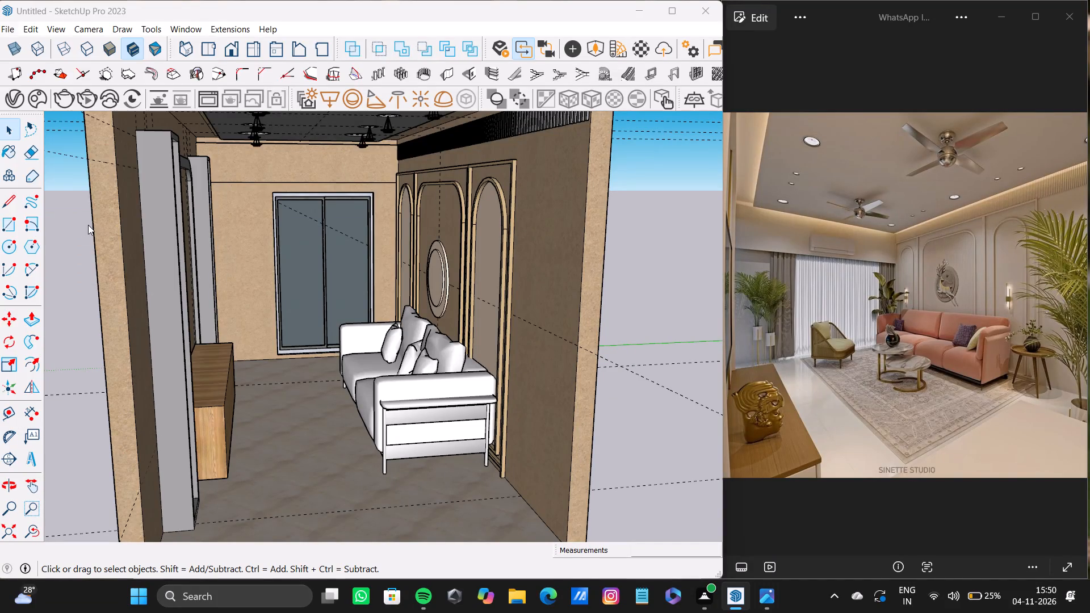
scroll(202, 225, "down", 3)
scroll(206, 211, "up", 4)
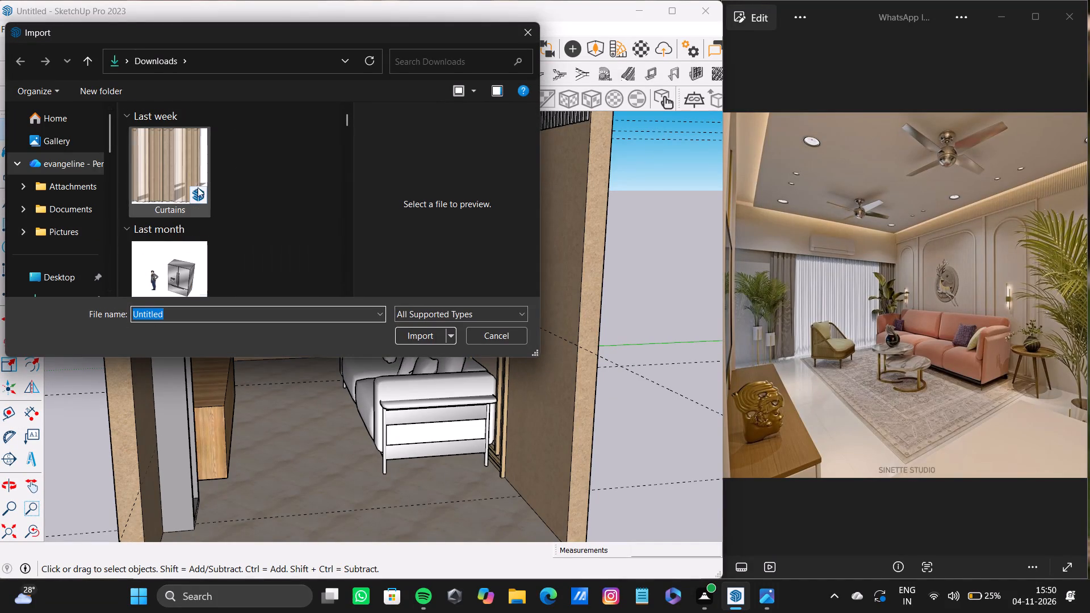
left_click(168, 161)
left_click(420, 334)
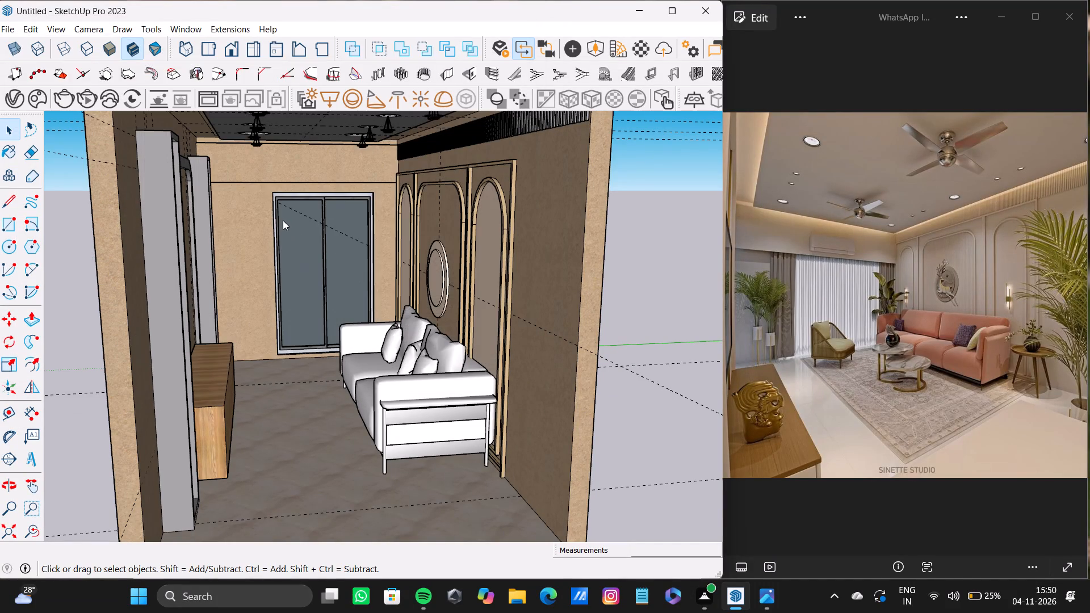
scroll(286, 300, "down", 6)
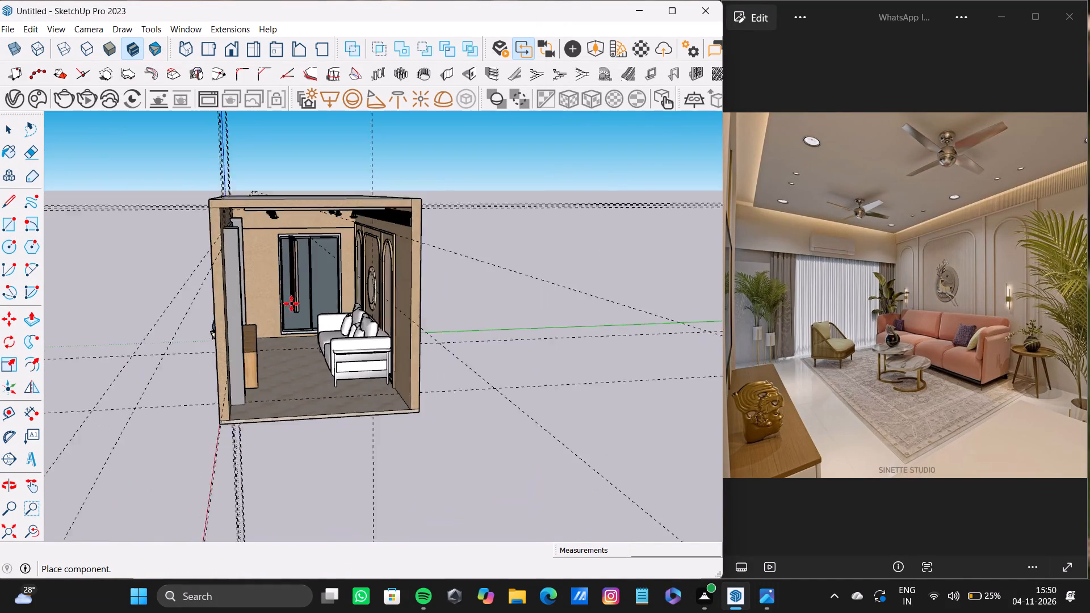
scroll(291, 304, "down", 2)
left_click(497, 351)
key("space")
Rotate the curtain 90 degrees about the vertical axis at its top corner so it runs along the green axis.
scroll(511, 321, "up", 4)
middle_click_drag(512, 320, 525, 341)
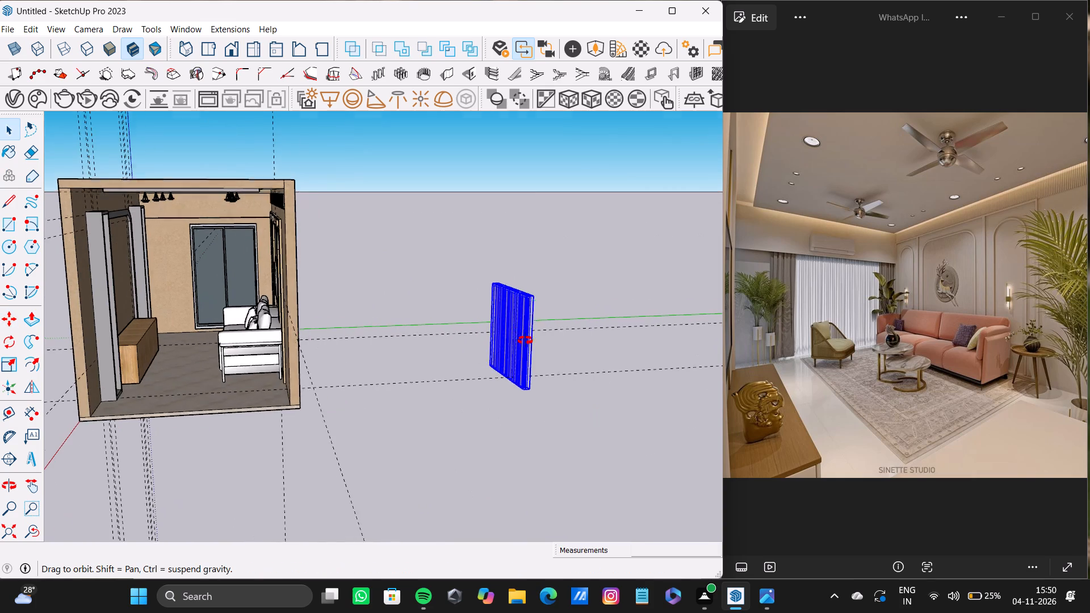
middle_click_drag(525, 341, 477, 411)
scroll(356, 271, "up", 10)
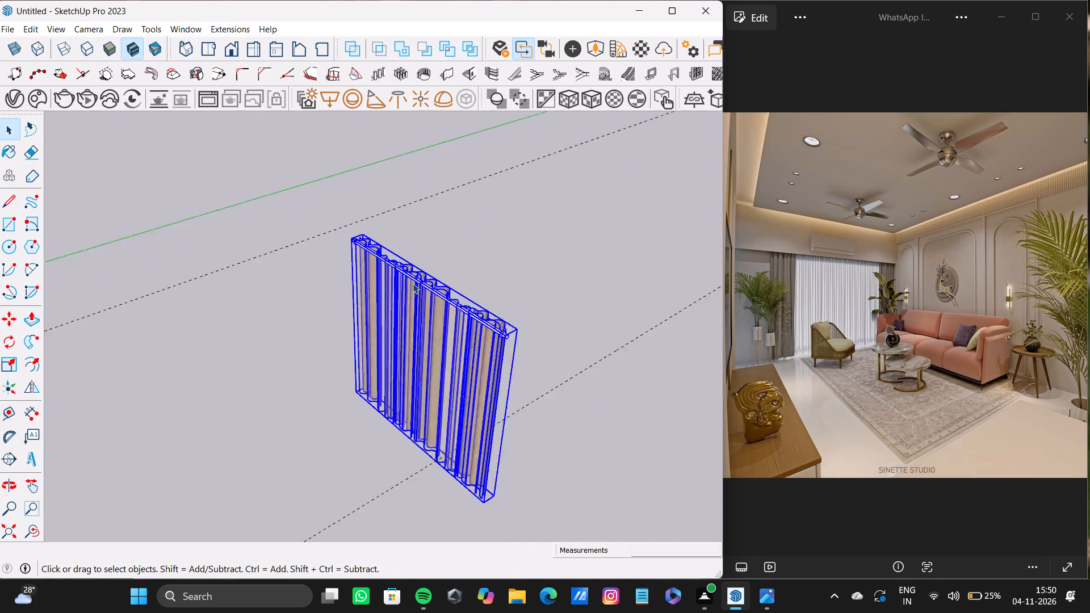
scroll(413, 283, "up", 6)
scroll(429, 288, "down", 4)
middle_click_drag(420, 290, 396, 312)
key("q")
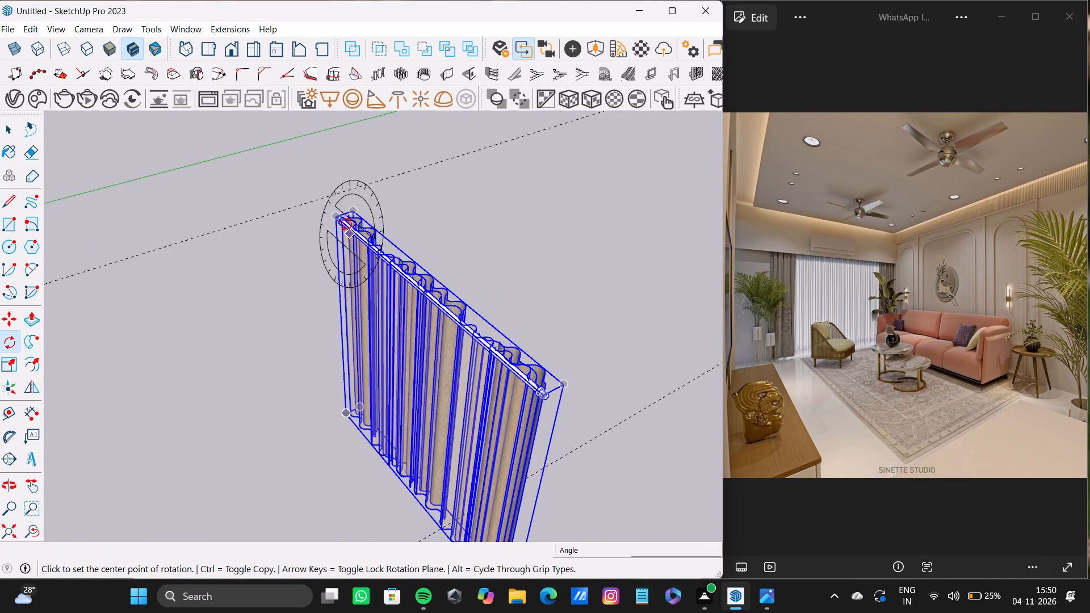
key("Up")
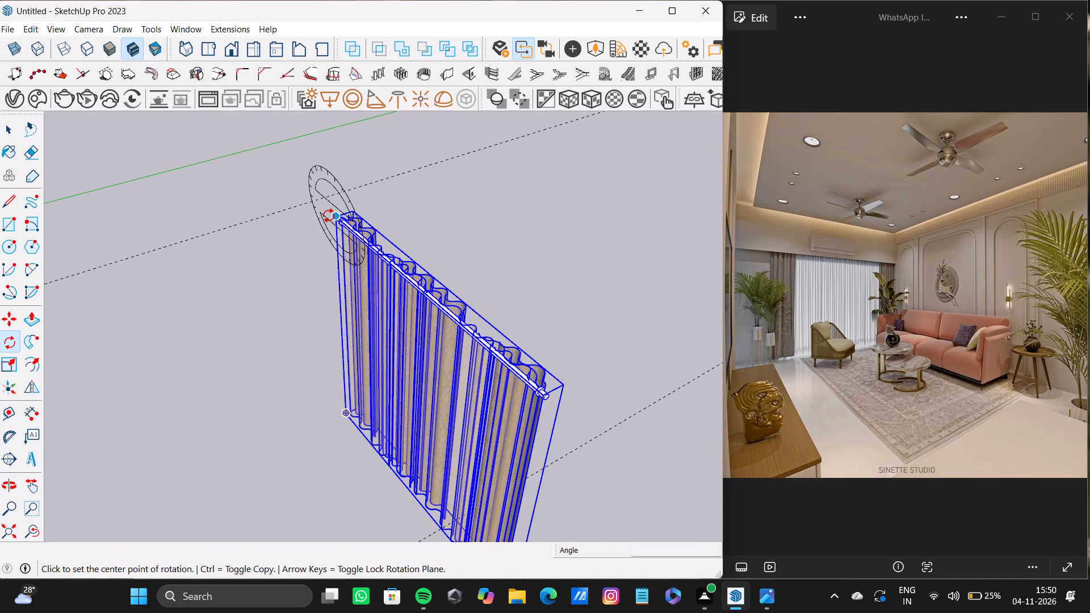
left_click(338, 217)
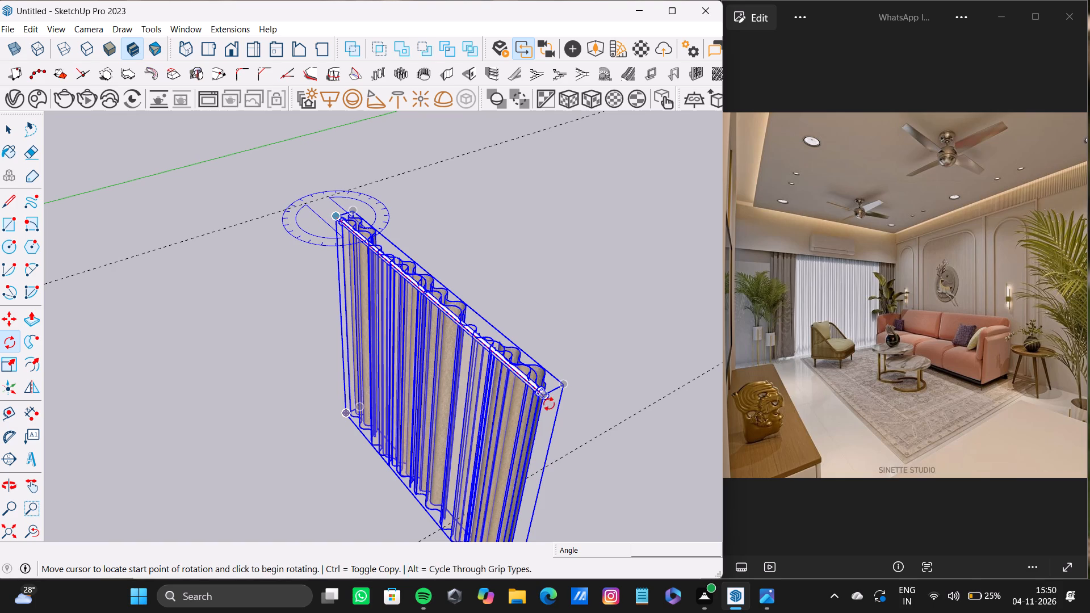
left_click(545, 398)
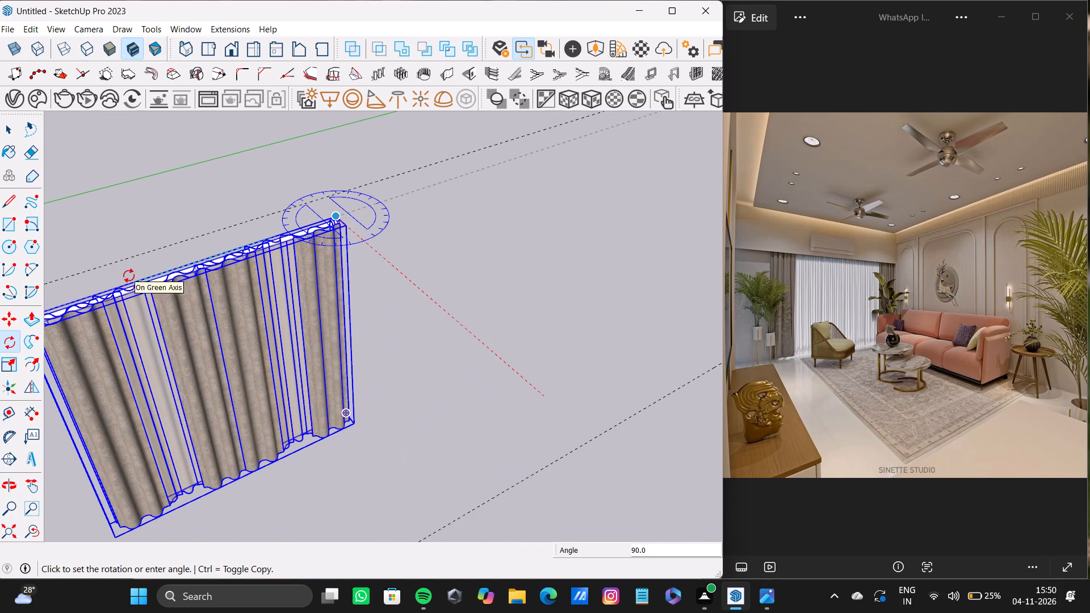
left_click(129, 276)
Scale the curtain narrower across its width, keeping its height.
scroll(293, 313, "down", 8)
middle_click_drag(312, 329, 367, 209, "shift")
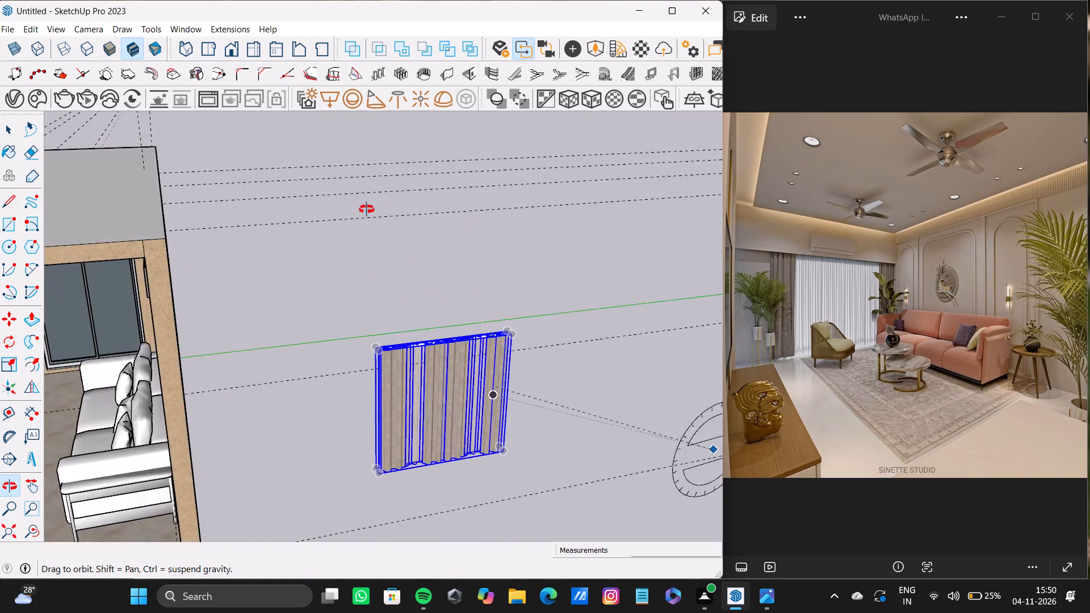
middle_click_drag(367, 209, 362, 199, "shift")
scroll(430, 411, "down", 4)
middle_click_drag(434, 450, 449, 418)
key("s")
scroll(407, 430, "up", 3)
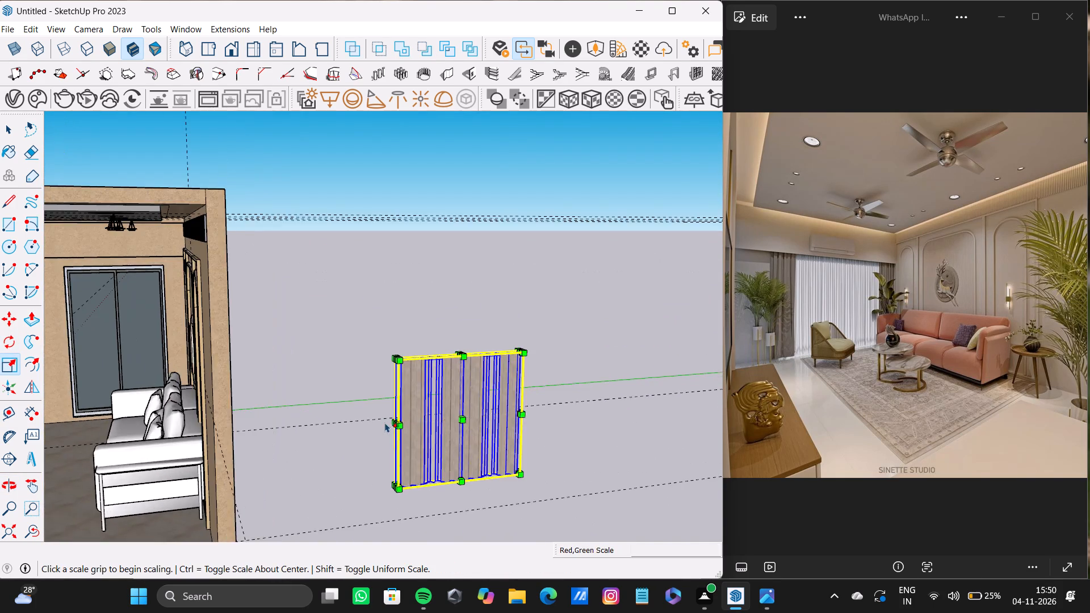
scroll(385, 422, "up", 9)
left_click_drag(393, 429, 437, 425)
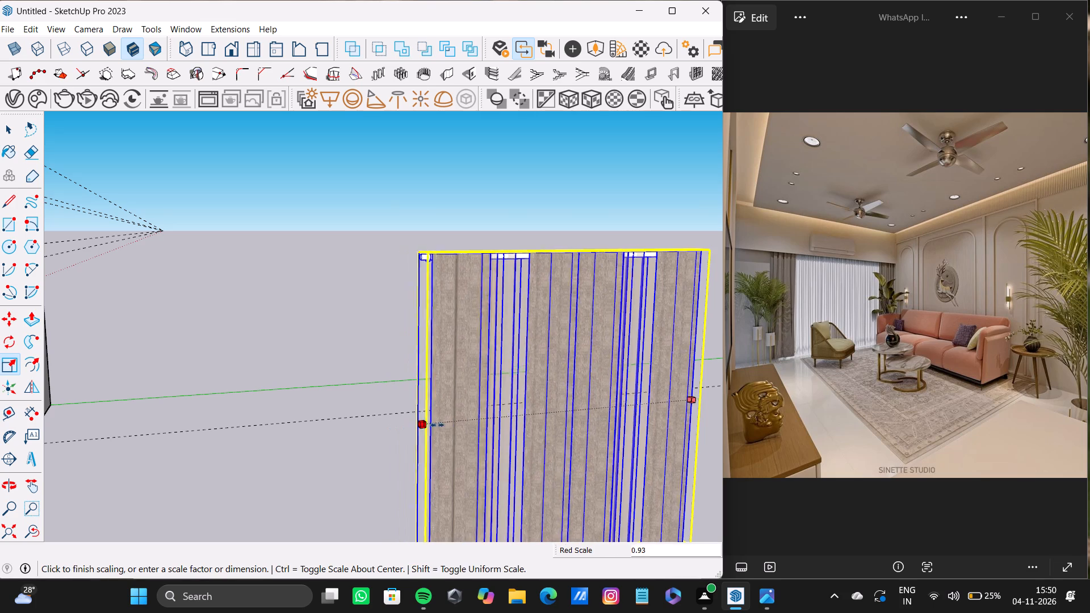
left_click_drag(437, 425, 524, 411)
Move the curtain by its top corner onto the back window wall, against the corner with the panelled wall.
scroll(464, 413, "down", 9)
middle_click_drag(451, 417, 567, 352, "shift")
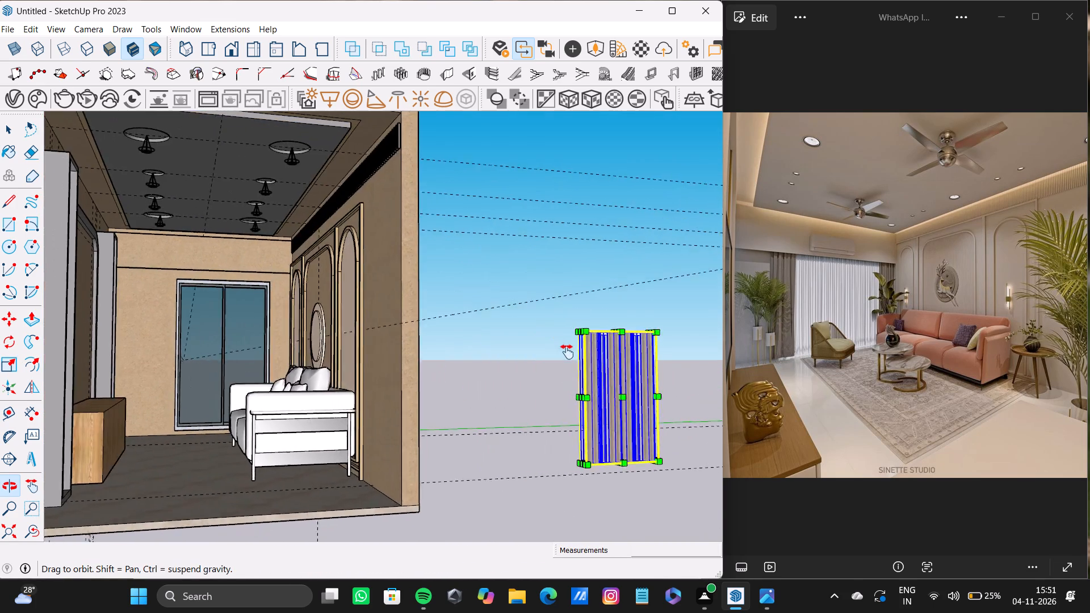
middle_click_drag(567, 352, 292, 432, "shift")
scroll(509, 346, "up", 3)
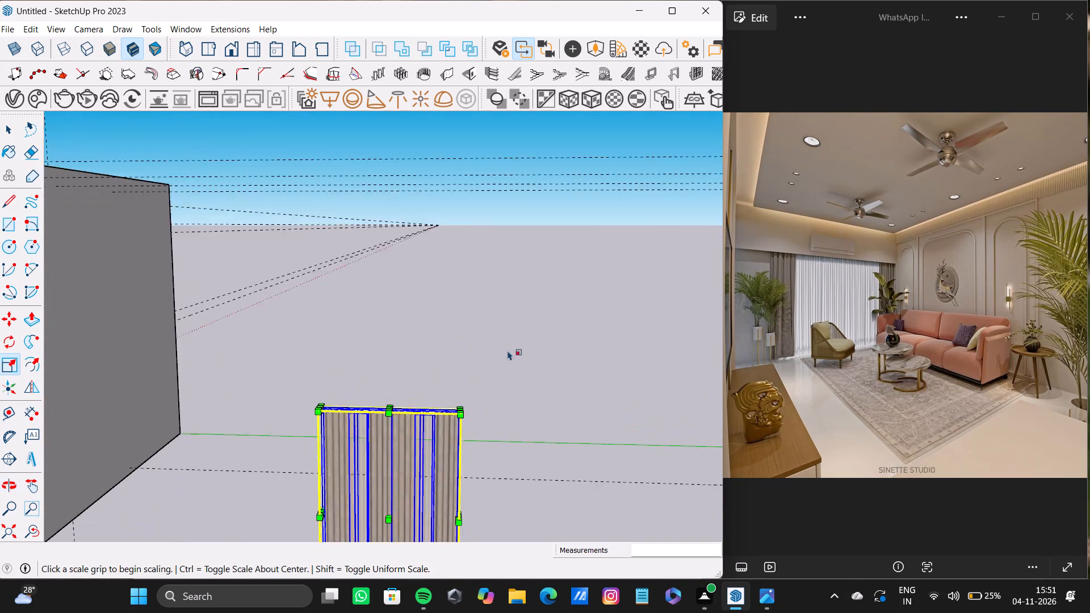
scroll(508, 350, "up", 4)
middle_click_drag(451, 415, 506, 281)
scroll(434, 324, "down", 9)
middle_click_drag(409, 367, 385, 420)
scroll(427, 362, "up", 2)
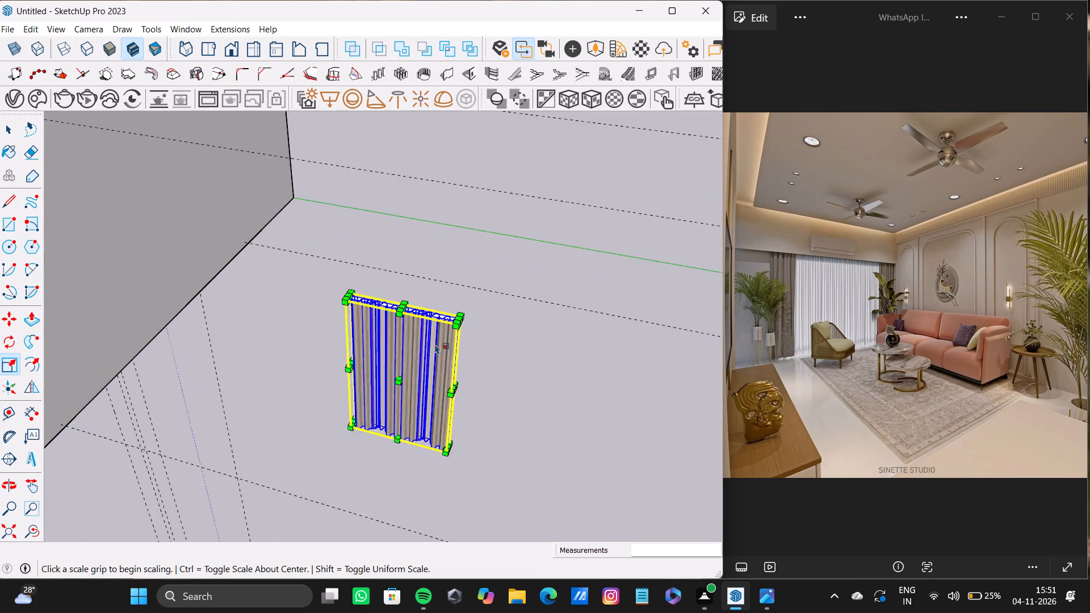
scroll(435, 344, "up", 5)
key("m")
scroll(460, 324, "up", 3)
left_click(469, 300)
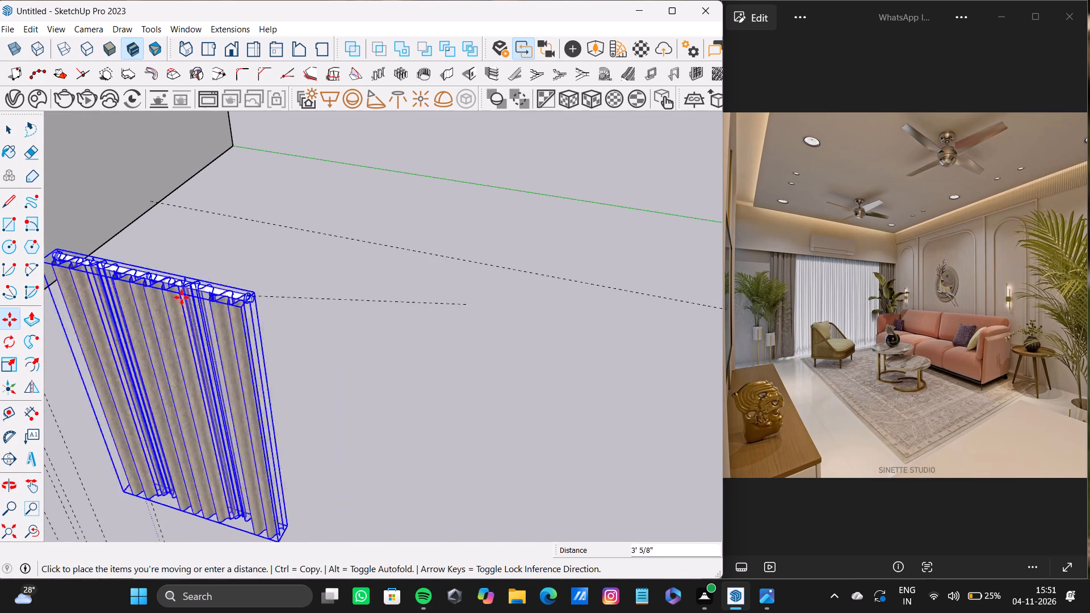
scroll(178, 298, "down", 7)
middle_click_drag(101, 308, 667, 318, "shift")
scroll(413, 289, "down", 4)
middle_click_drag(241, 297, 540, 308)
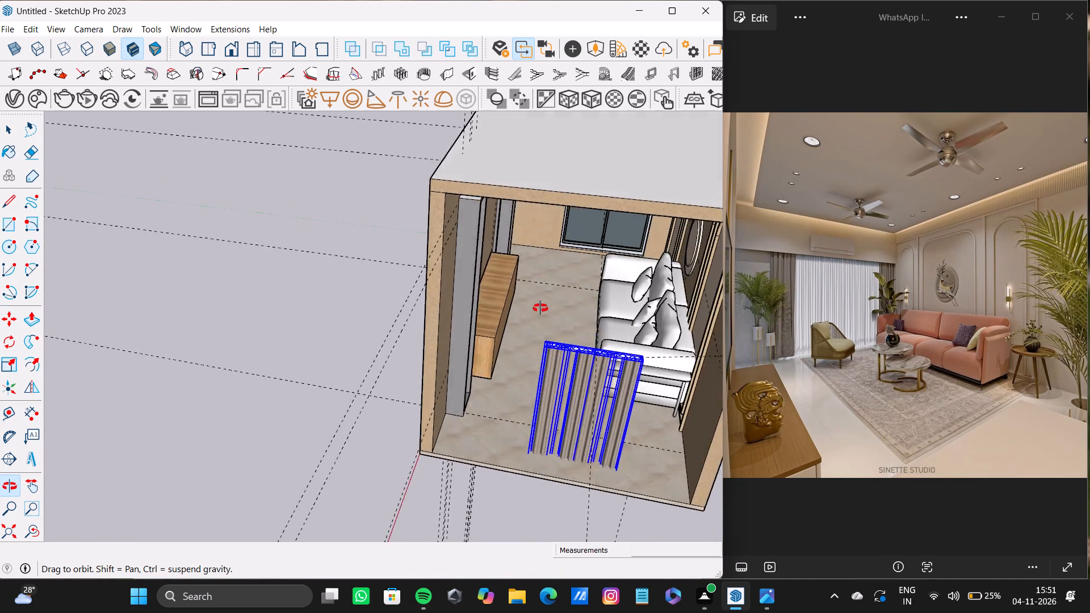
middle_click_drag(540, 308, 434, 309)
scroll(434, 309, "up", 12)
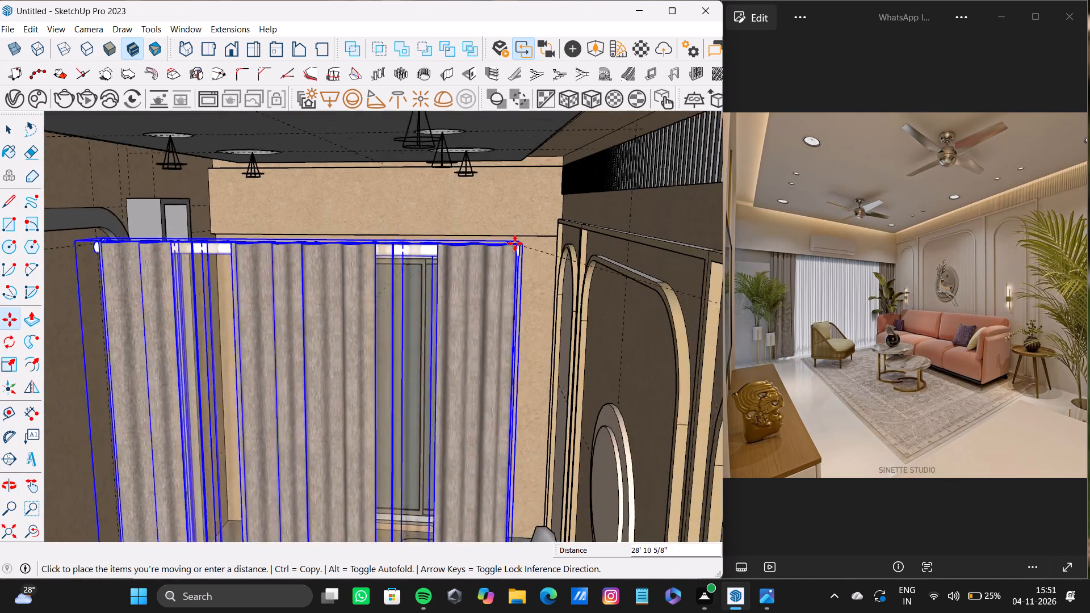
scroll(515, 243, "up", 20)
scroll(515, 243, "up", 3)
middle_click_drag(562, 261, 550, 203)
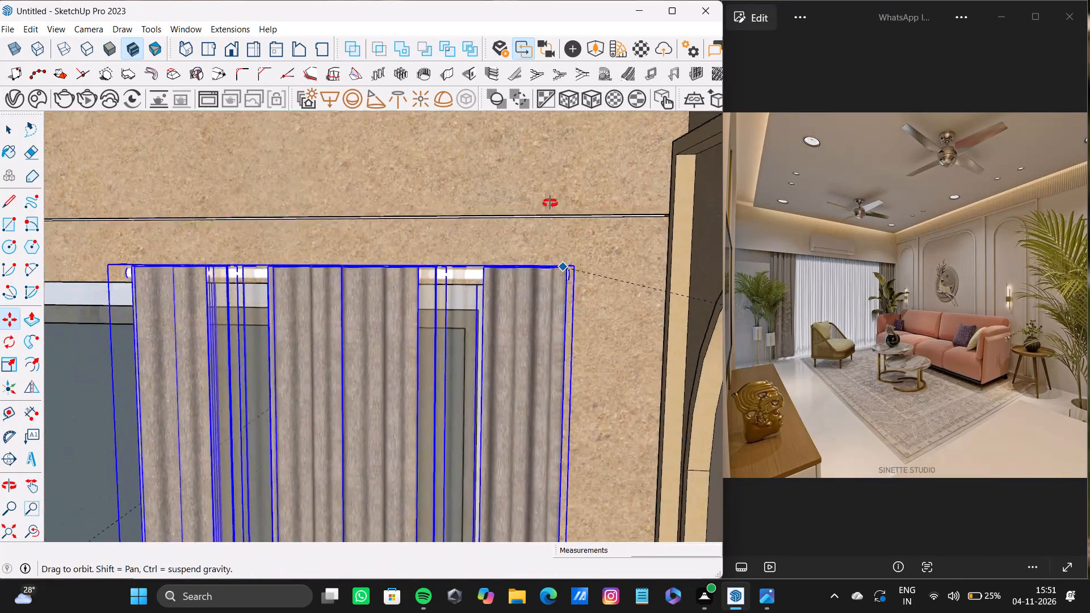
middle_click_drag(550, 203, 482, 166)
scroll(523, 215, "up", 4)
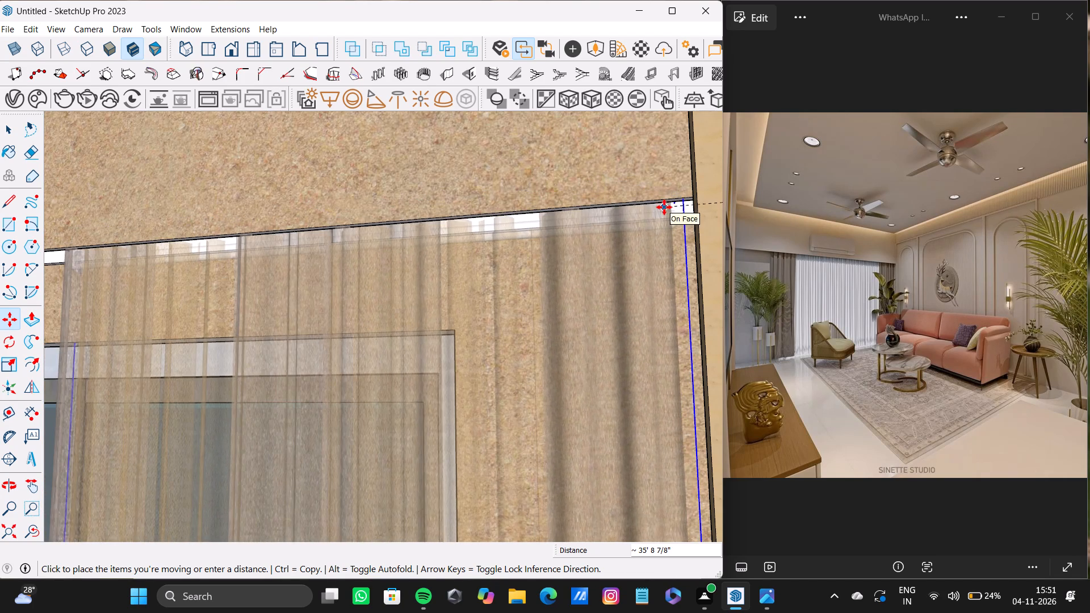
left_click(664, 207)
Stretch the curtain's height downward in two pulls until its lower edge meets the floor, the second by a factor of about 1.30.
scroll(532, 269, "down", 6)
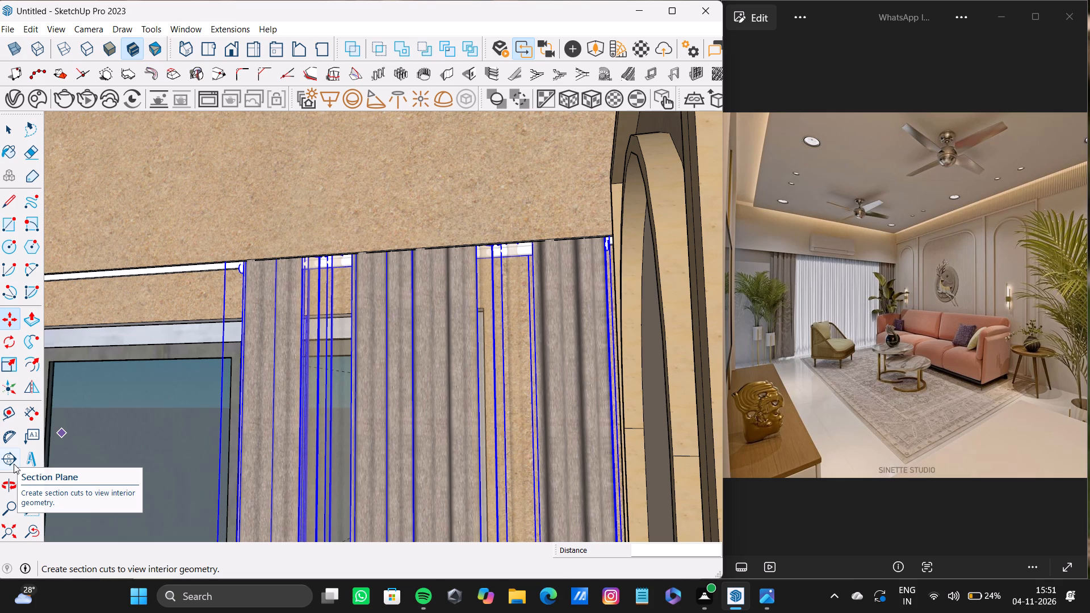
scroll(321, 387, "down", 9)
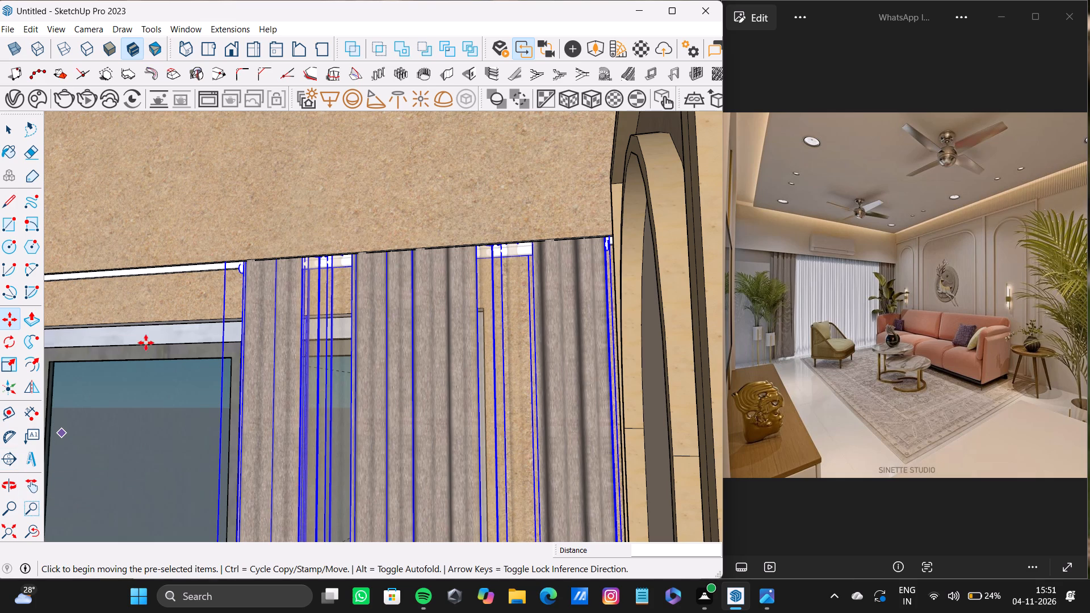
scroll(146, 343, "down", 14)
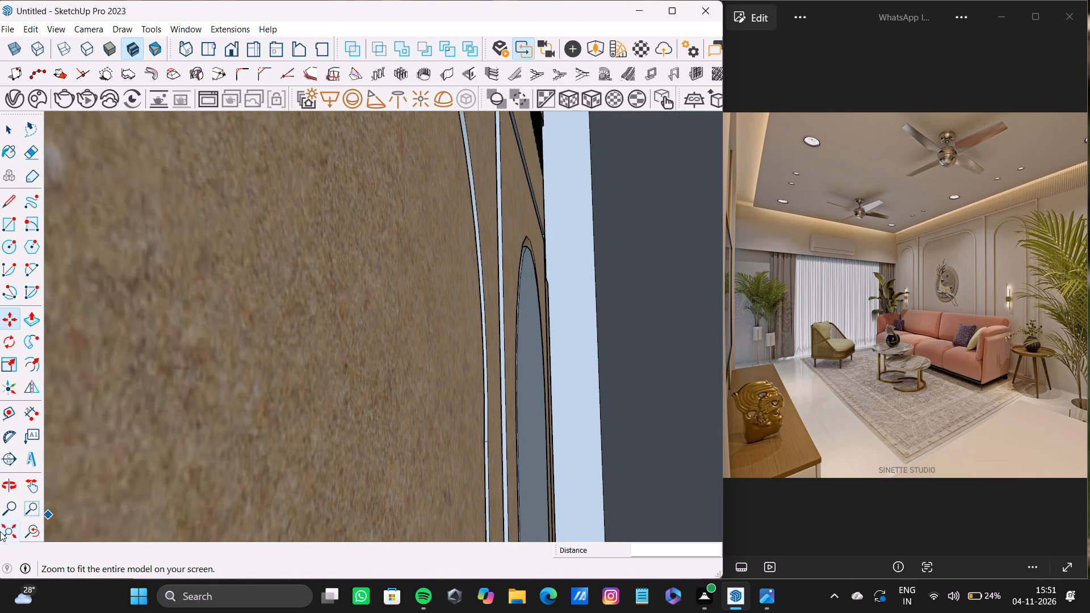
left_click(0, 531)
middle_click_drag(427, 471, 479, 511)
scroll(515, 321, "up", 3)
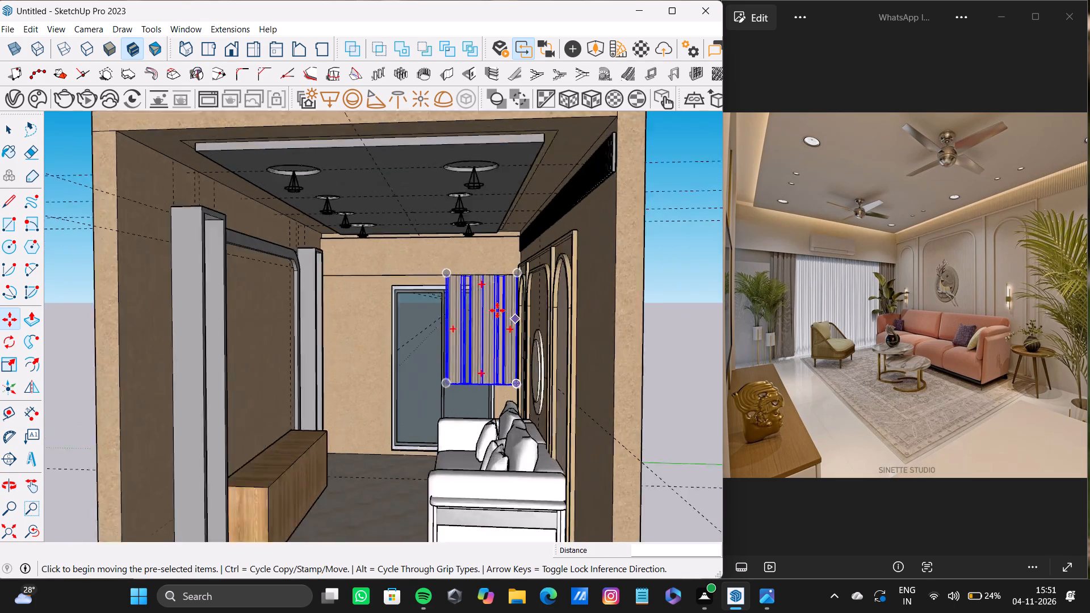
scroll(497, 310, "up", 8)
middle_click_drag(435, 388, 536, 360)
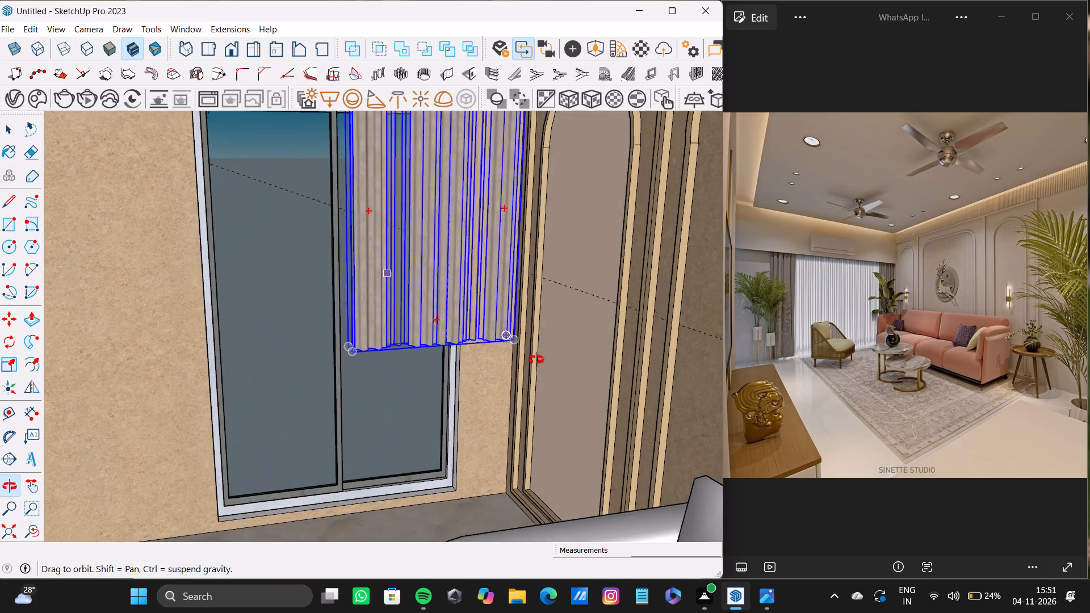
middle_click_drag(536, 360, 524, 326)
key("s")
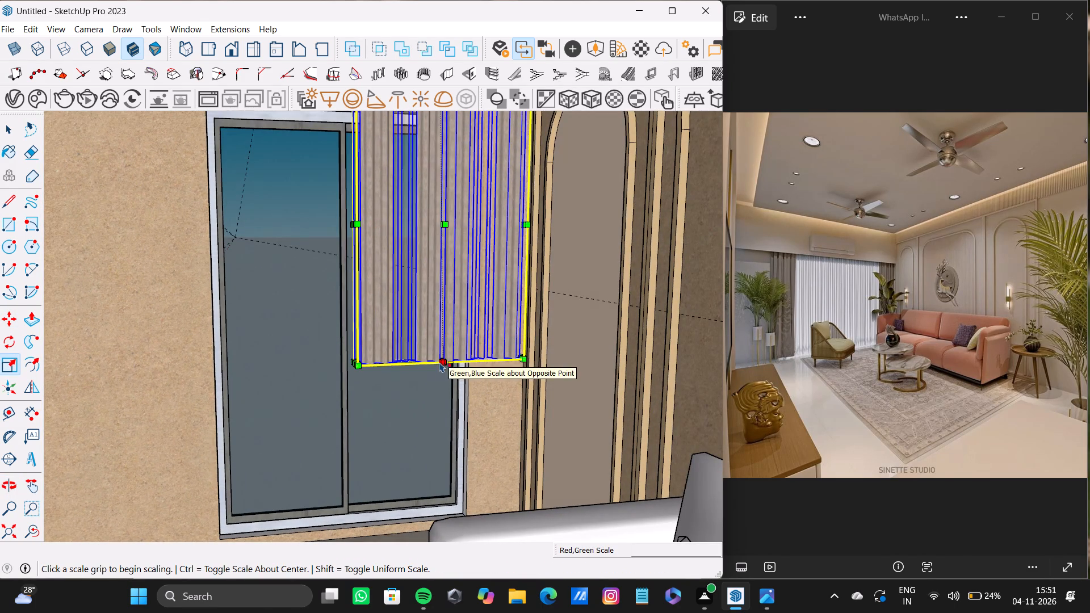
scroll(438, 363, "up", 7)
middle_click_drag(441, 373, 438, 297)
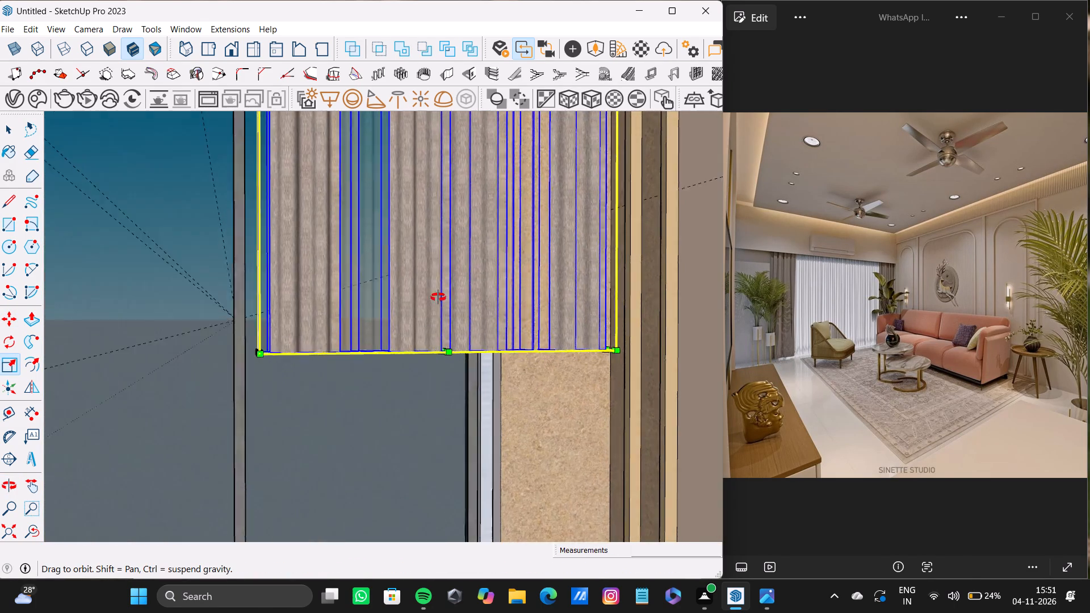
middle_click_drag(438, 297, 431, 279)
middle_click_drag(371, 363, 502, 418)
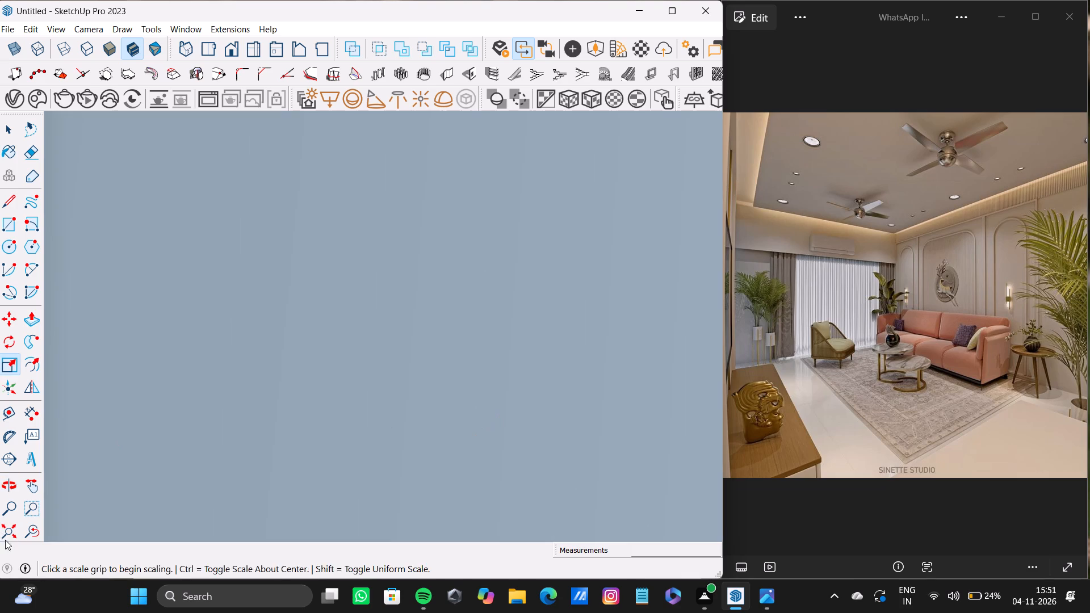
left_click(5, 530)
scroll(432, 365, "up", 6)
middle_click_drag(422, 345, 346, 340)
scroll(250, 341, "up", 2)
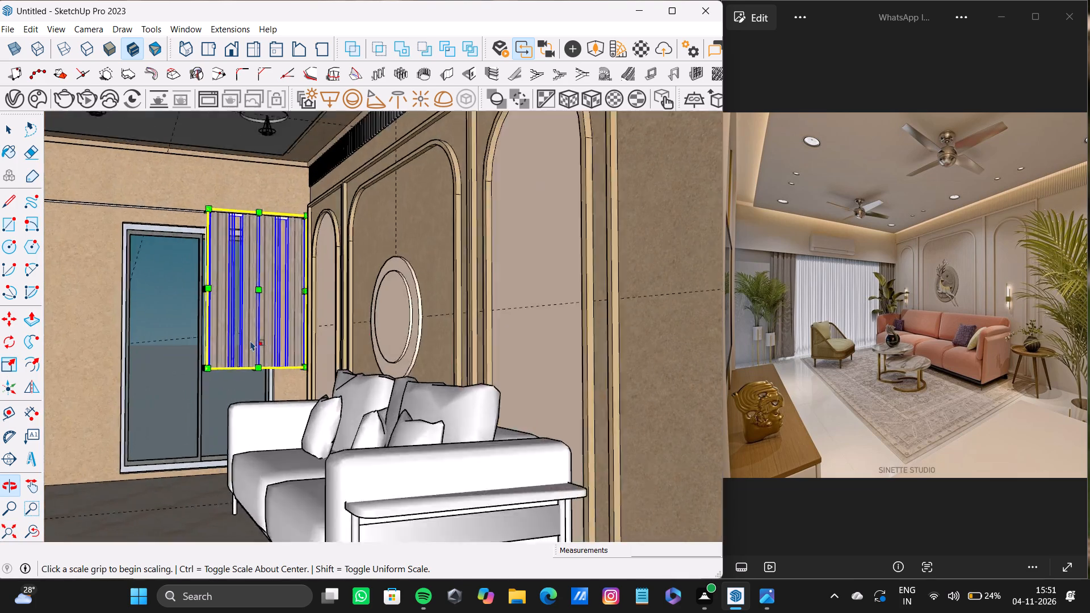
scroll(250, 341, "up", 11)
middle_click_drag(267, 354, 317, 317)
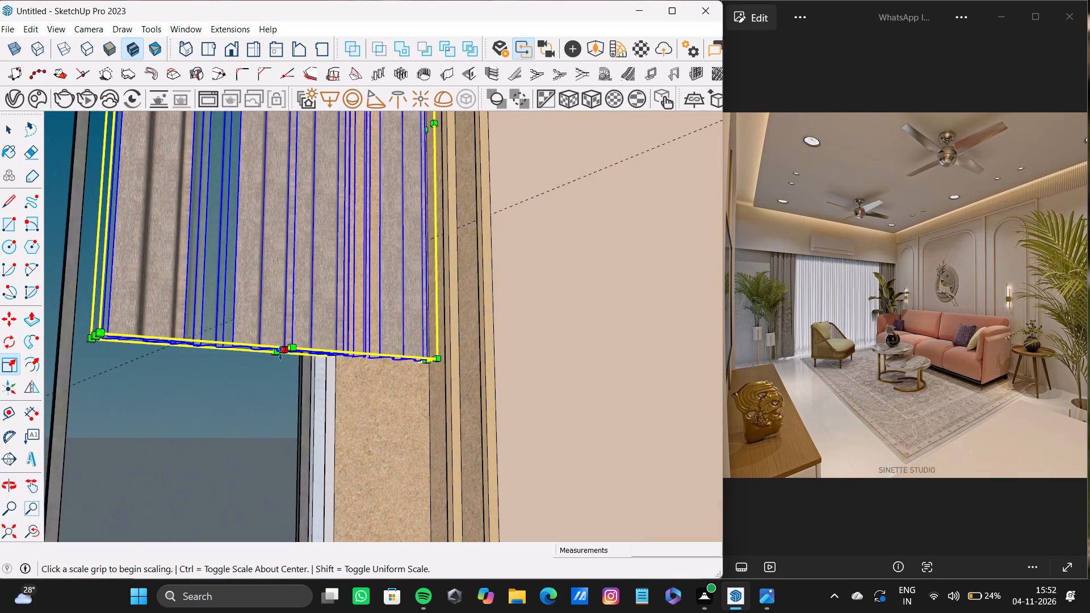
left_click_drag(281, 354, 240, 518)
scroll(240, 514, "down", 3)
middle_click_drag(240, 511, 248, 303, "shift")
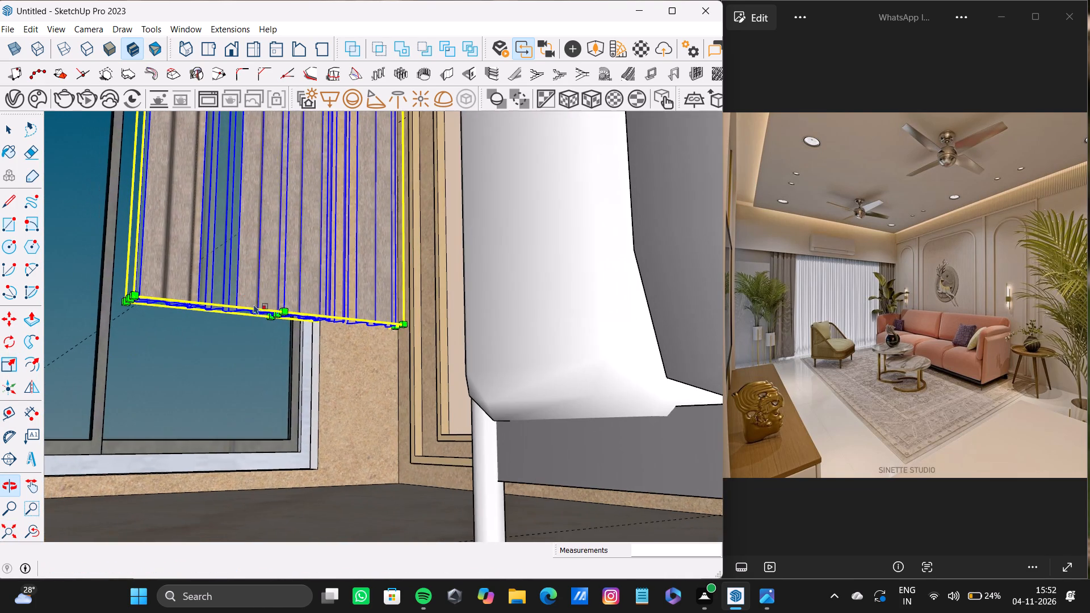
left_click_drag(279, 318, 270, 490)
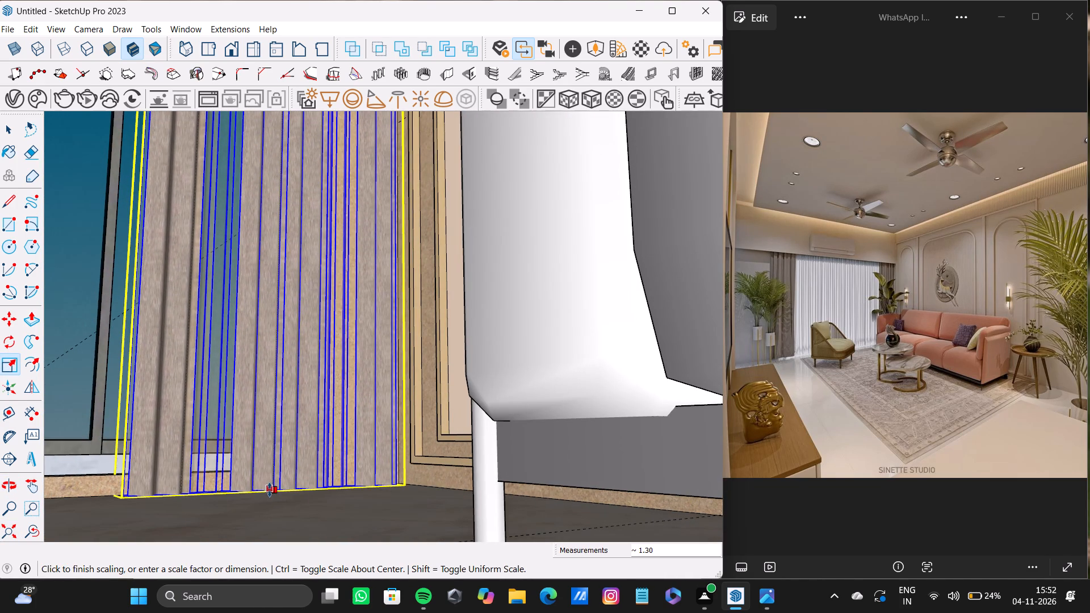
left_click_drag(270, 490, 270, 488)
scroll(215, 413, "down", 4)
Widen the curtain across the back window wall toward the TV-unit side in three pulls, the first about 1.60, the last about 1.03.
left_click(5, 528)
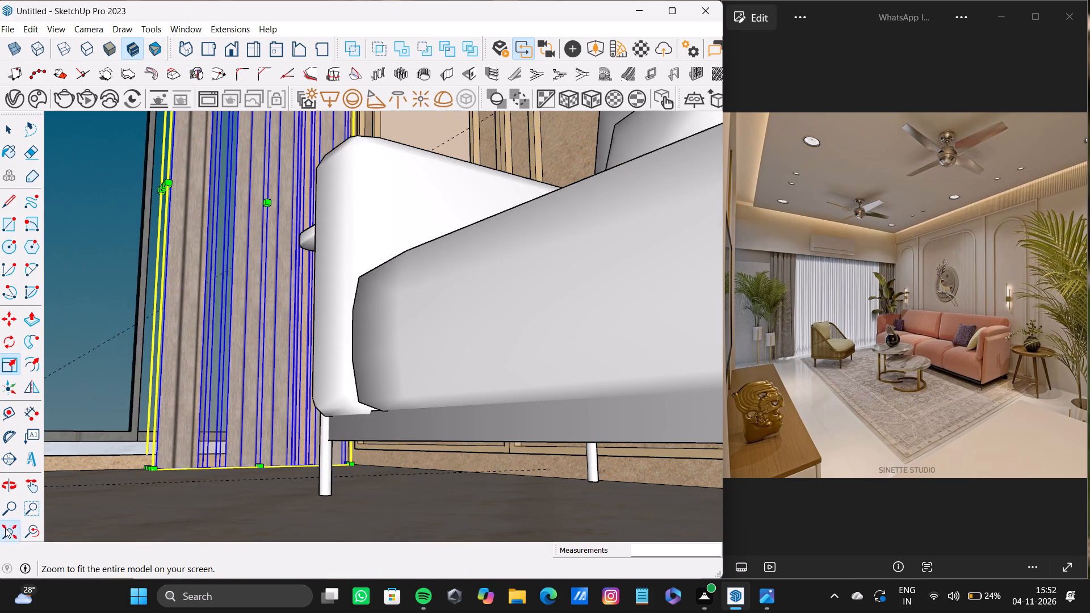
middle_click_drag(280, 397, 160, 446)
scroll(330, 358, "up", 13)
middle_click_drag(332, 385, 378, 390)
scroll(353, 406, "up", 3)
left_click_drag(346, 400, 156, 428)
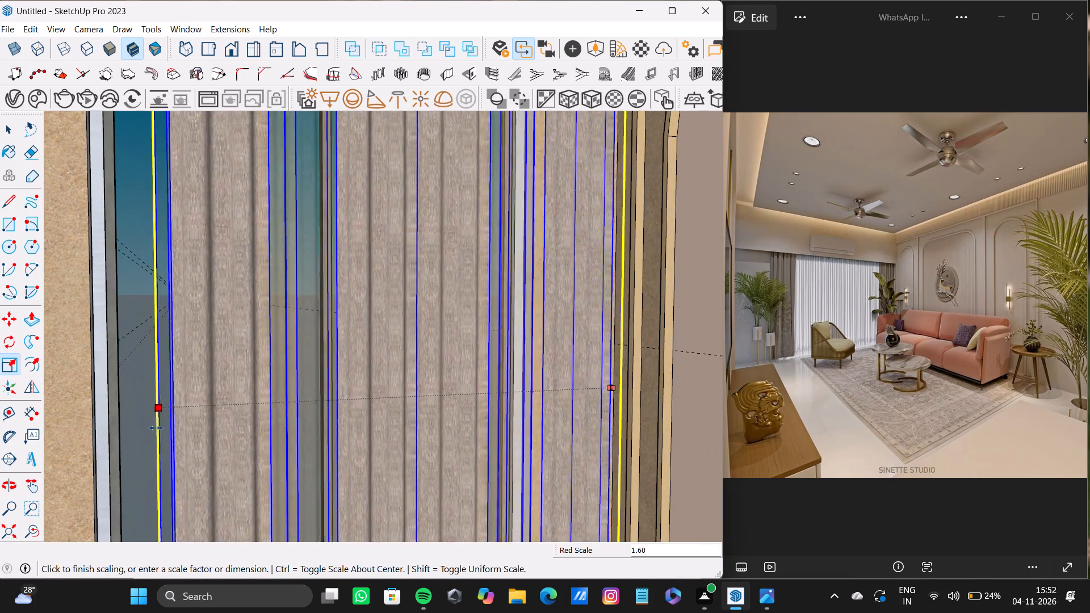
left_click_drag(156, 428, 156, 428)
scroll(169, 421, "down", 4)
middle_click_drag(170, 421, 352, 374, "shift")
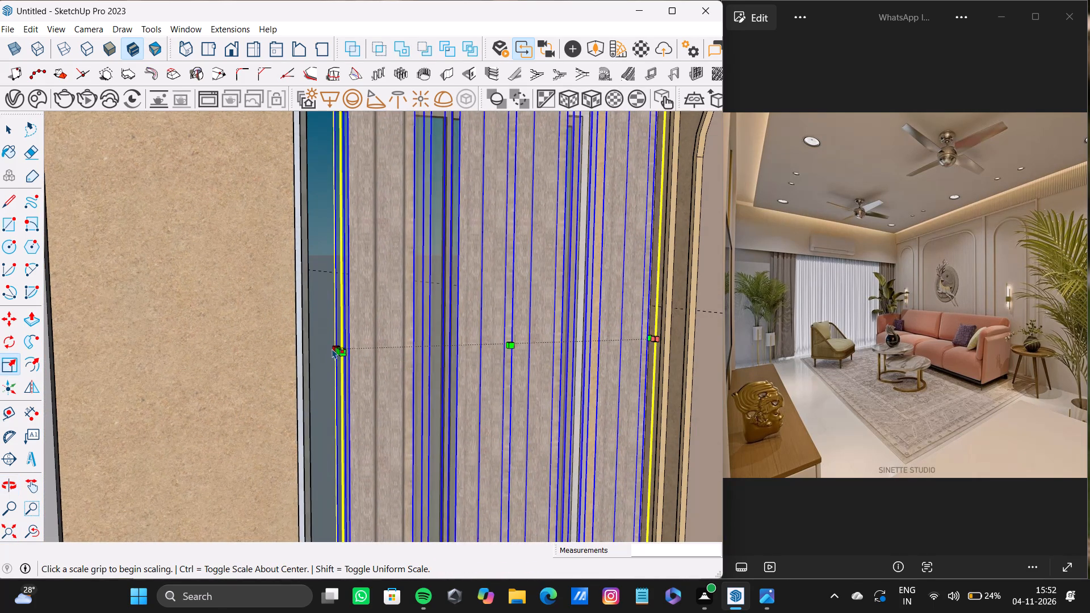
left_click_drag(334, 352, 48, 394)
scroll(174, 388, "down", 4)
scroll(287, 363, "down", 7)
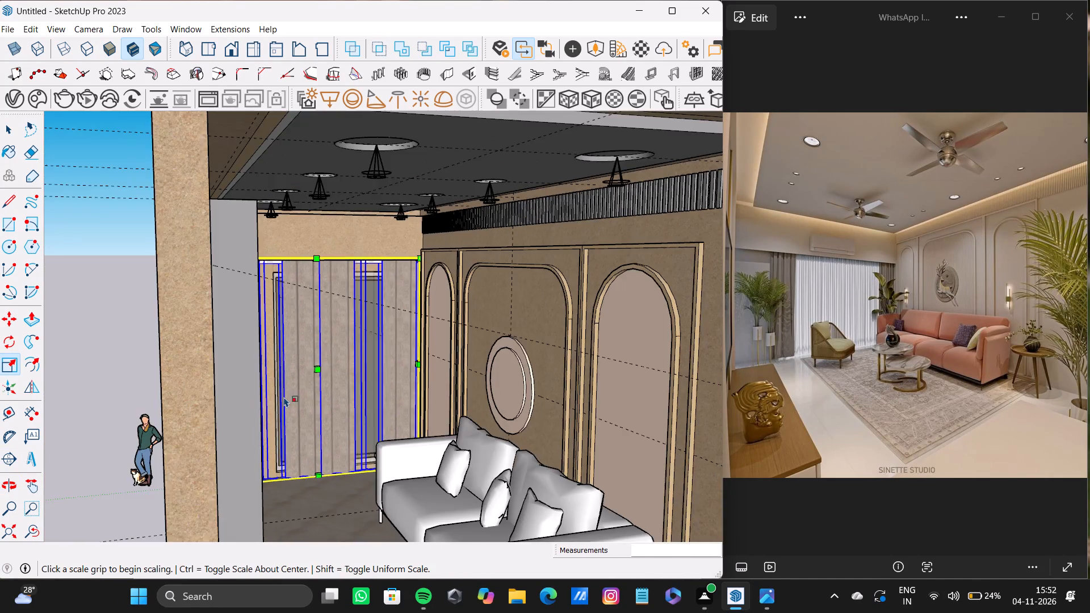
middle_click_drag(272, 424, 203, 396)
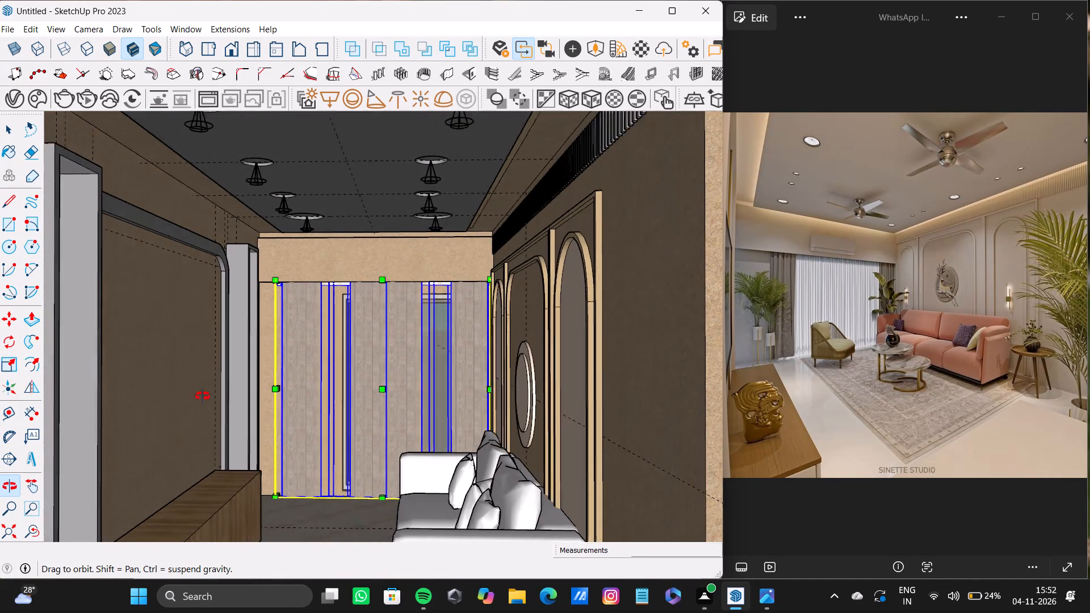
middle_click_drag(203, 396, 207, 397)
scroll(252, 376, "up", 19)
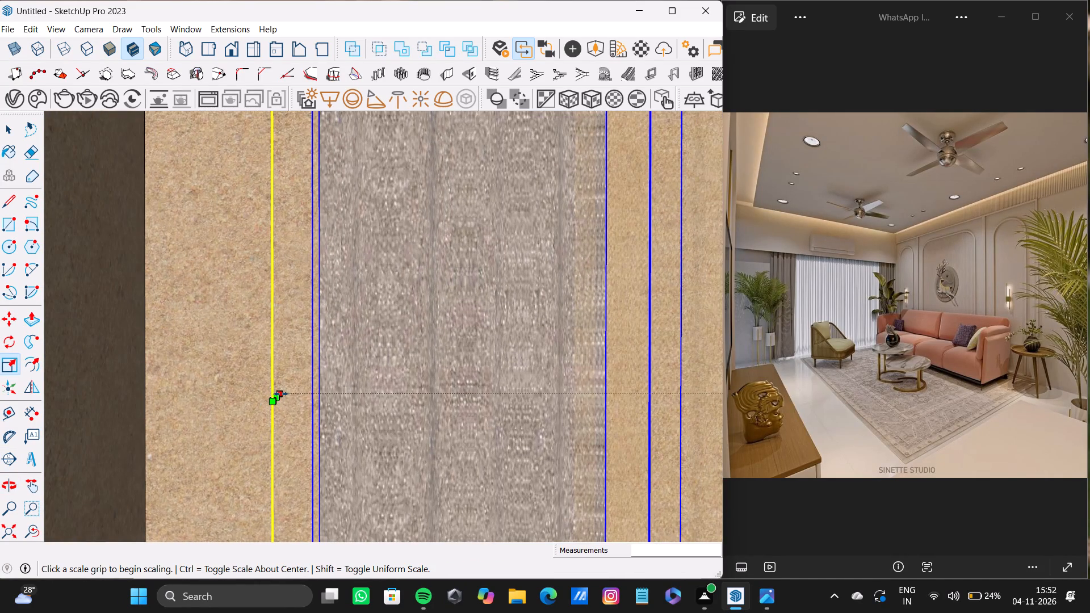
left_click_drag(278, 393, 230, 388)
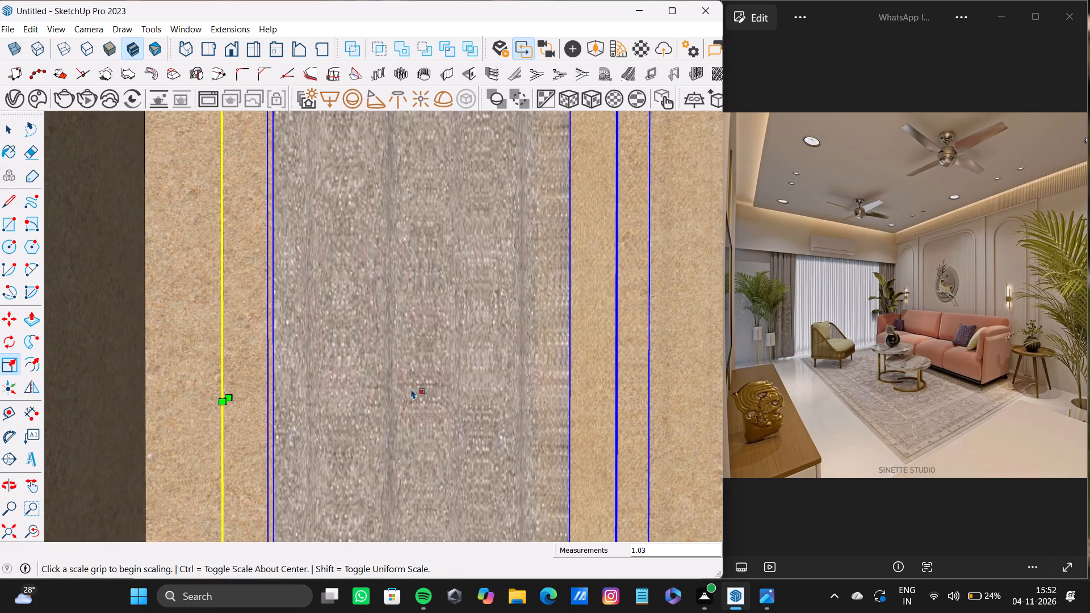
scroll(414, 383, "down", 13)
Move the selected curtain by its lower corner slightly out from the window wall into the room.
left_click(5, 519)
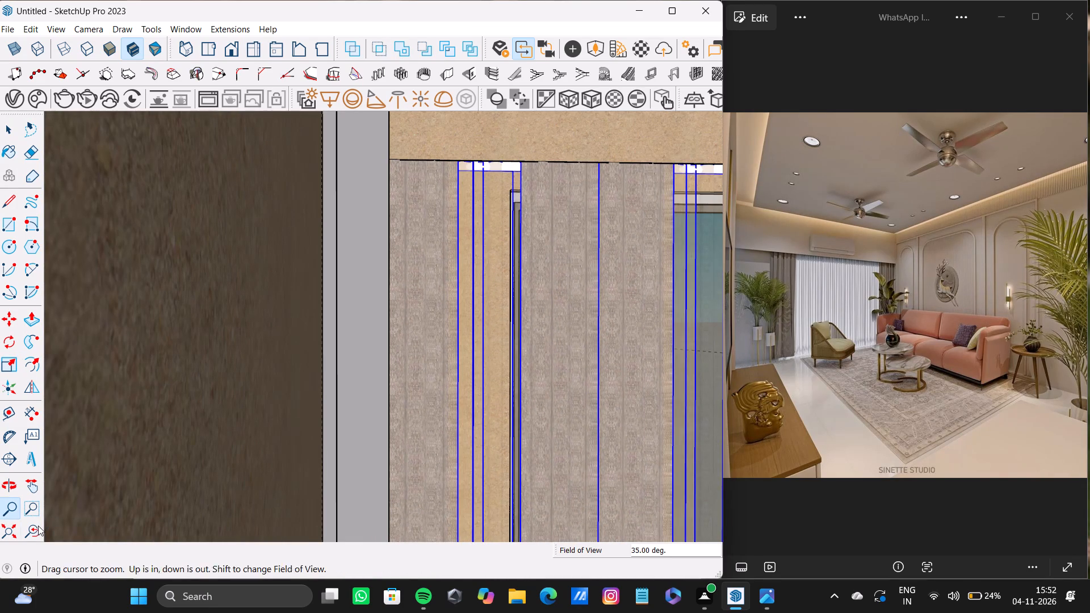
left_click(10, 525)
scroll(376, 354, "up", 9)
middle_click_drag(374, 322, 294, 313)
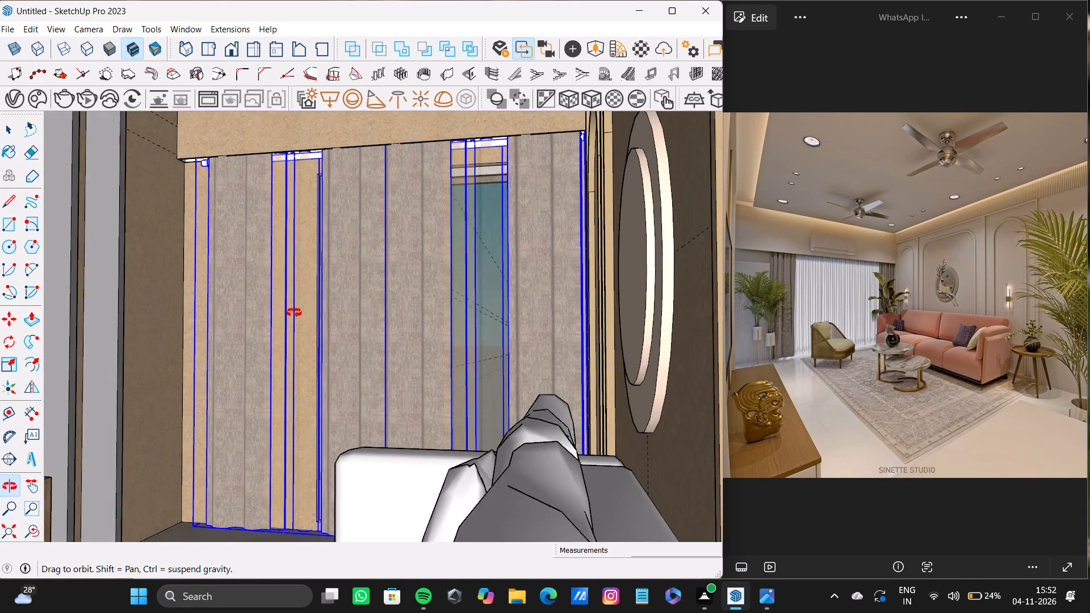
middle_click_drag(294, 313, 338, 397)
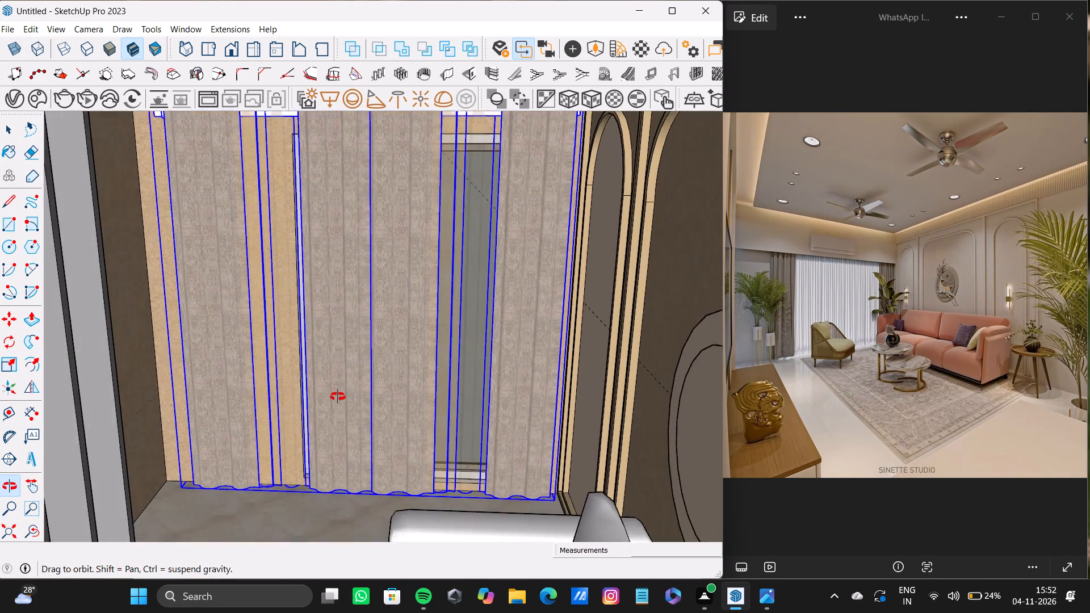
middle_click_drag(338, 397, 333, 423)
scroll(349, 462, "up", 6)
key("space")
left_click(438, 465)
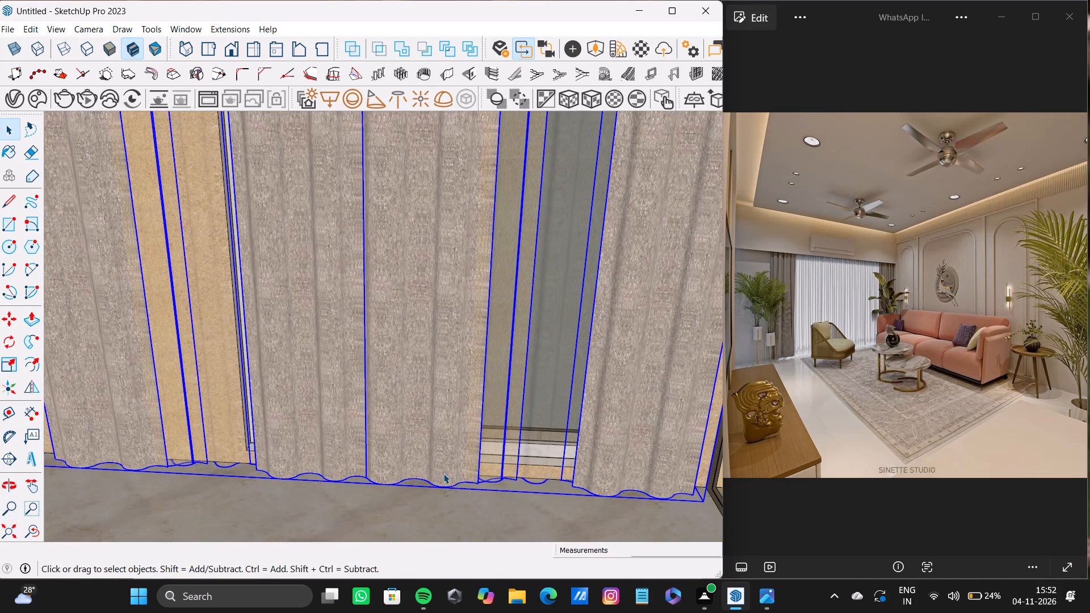
key("comma")
scroll(201, 434, "down", 4)
middle_click_drag(228, 445, 439, 436, "shift")
key("m")
left_click(299, 453)
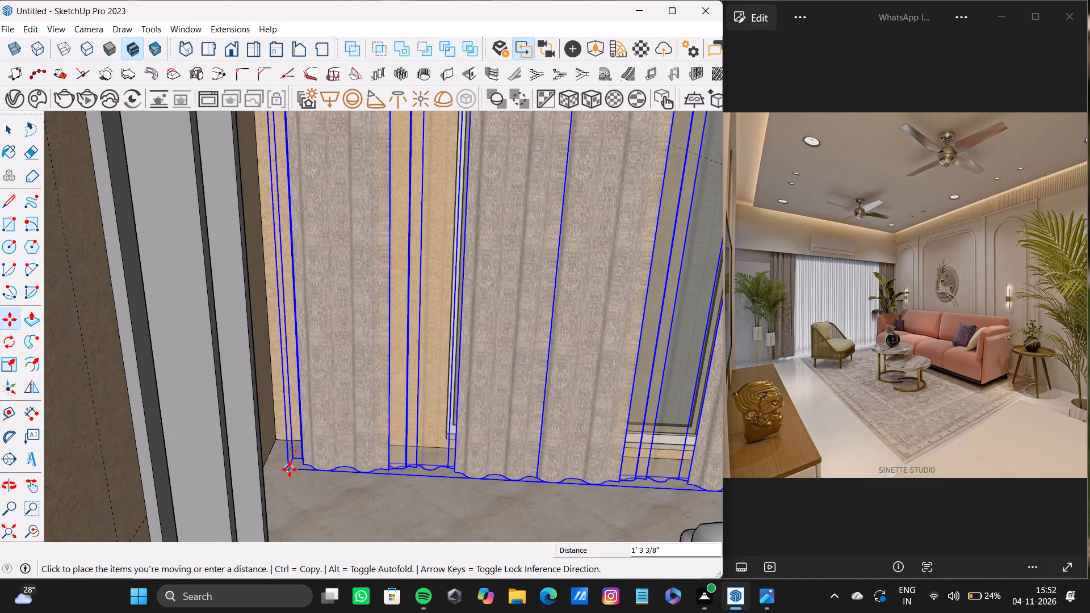
left_click(287, 467)
scroll(303, 455, "down", 4)
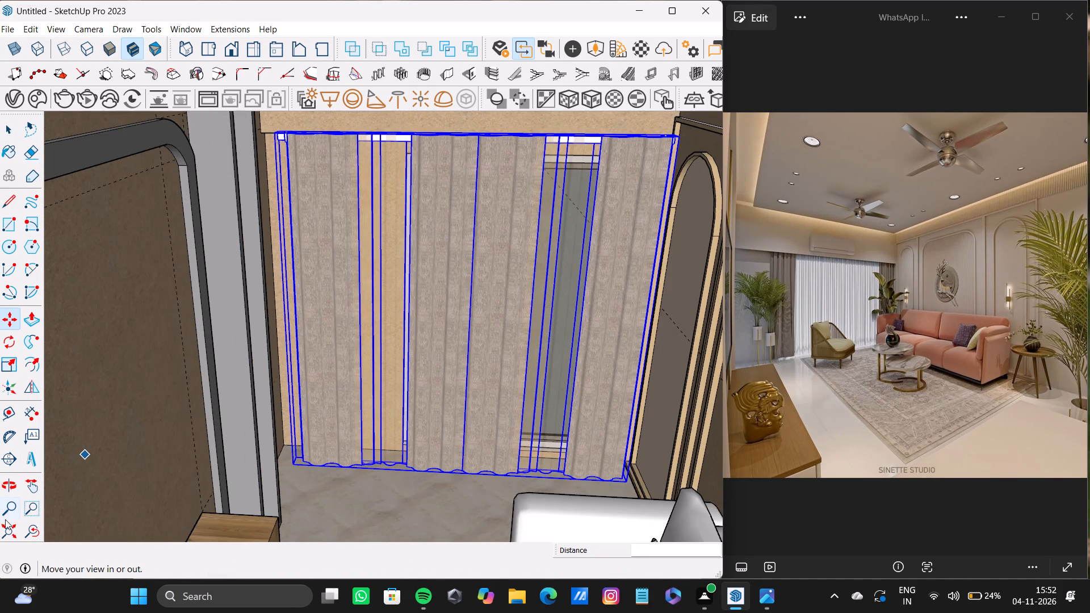
Examine the curtain's fit against the back wall, the beam above it and the side walls from several angles.
left_click(5, 527)
middle_click_drag(237, 423, 217, 322)
scroll(341, 334, "up", 11)
scroll(404, 299, "down", 3)
middle_click_drag(387, 314, 460, 318, "shift")
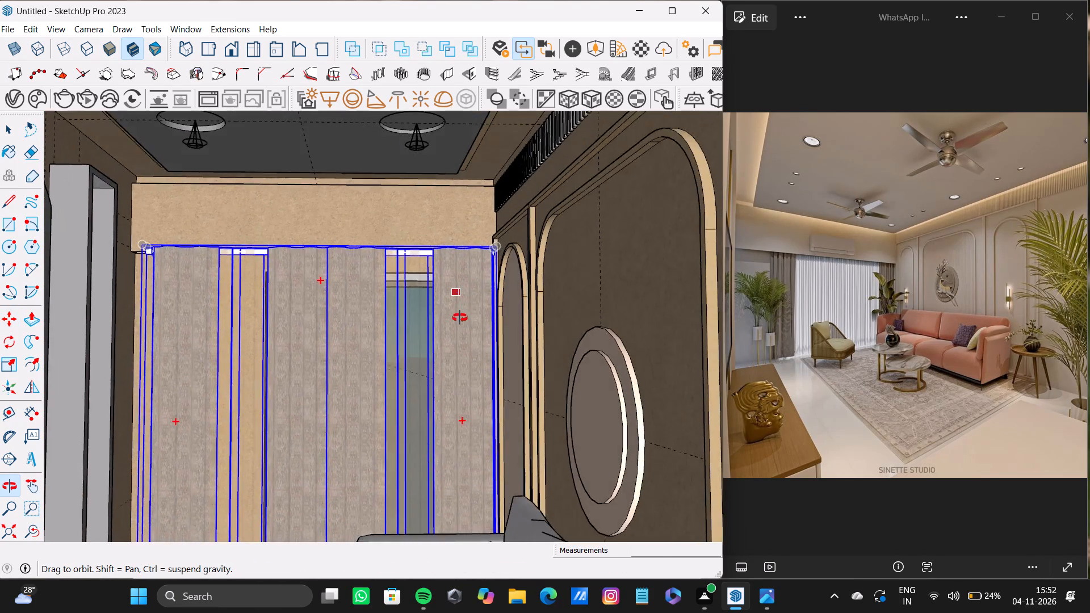
middle_click_drag(460, 318, 415, 333, "shift")
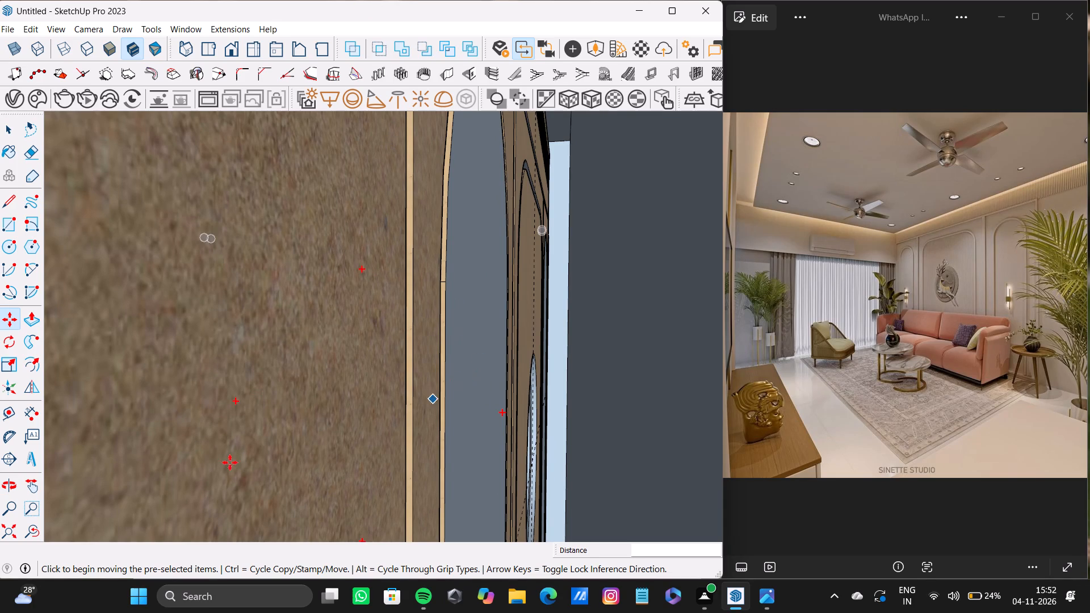
left_click(3, 530)
scroll(417, 251, "up", 2)
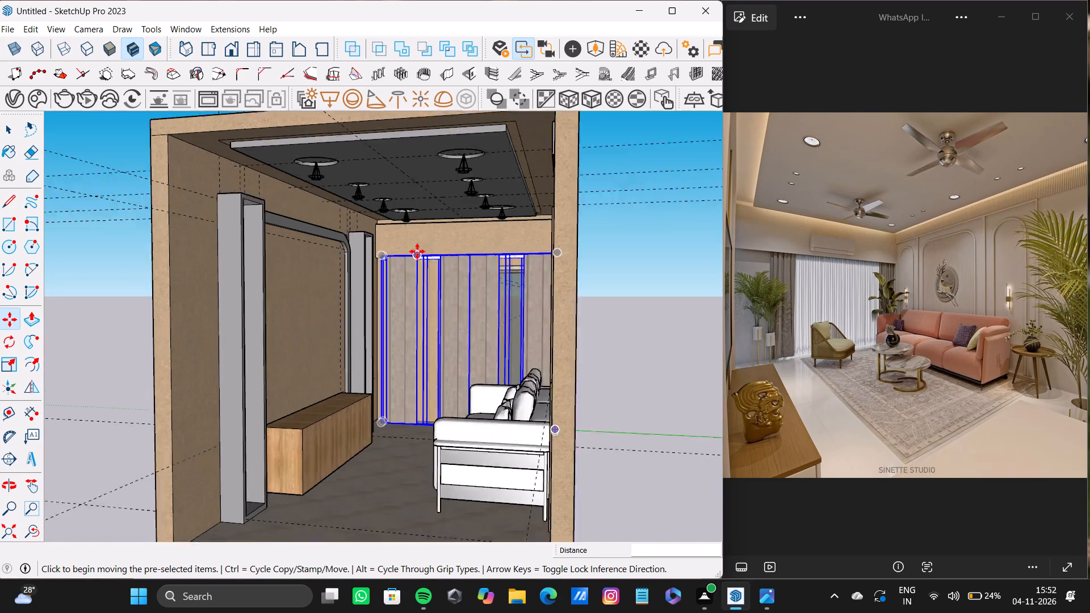
scroll(417, 251, "up", 5)
scroll(480, 371, "down", 3)
middle_click_drag(487, 389, 495, 352)
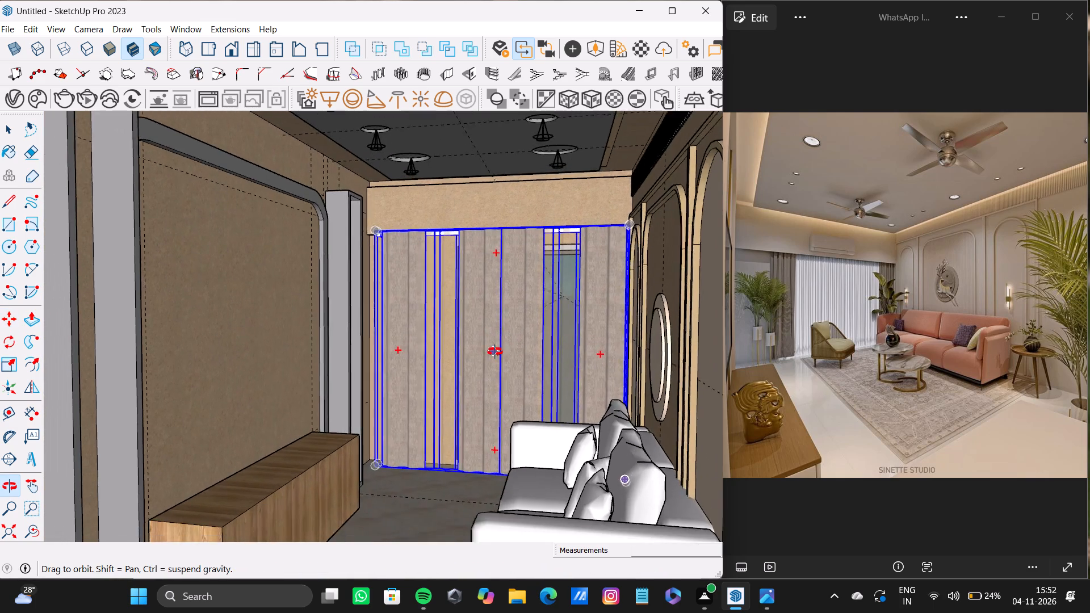
middle_click_drag(495, 352, 522, 364)
key("f")
middle_click_drag(466, 384, 497, 391)
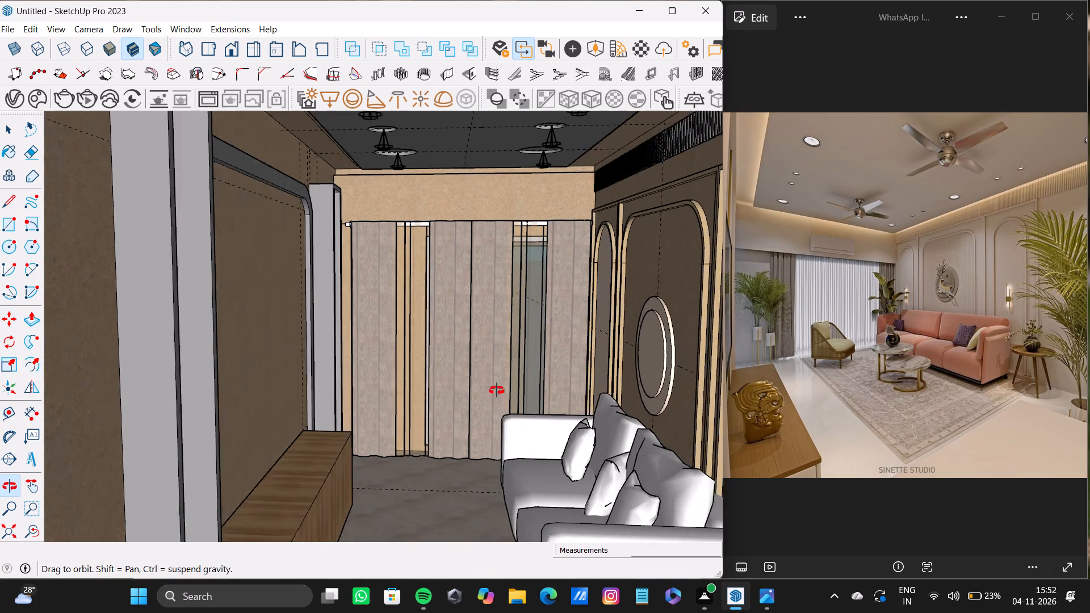
middle_click_drag(497, 391, 505, 375)
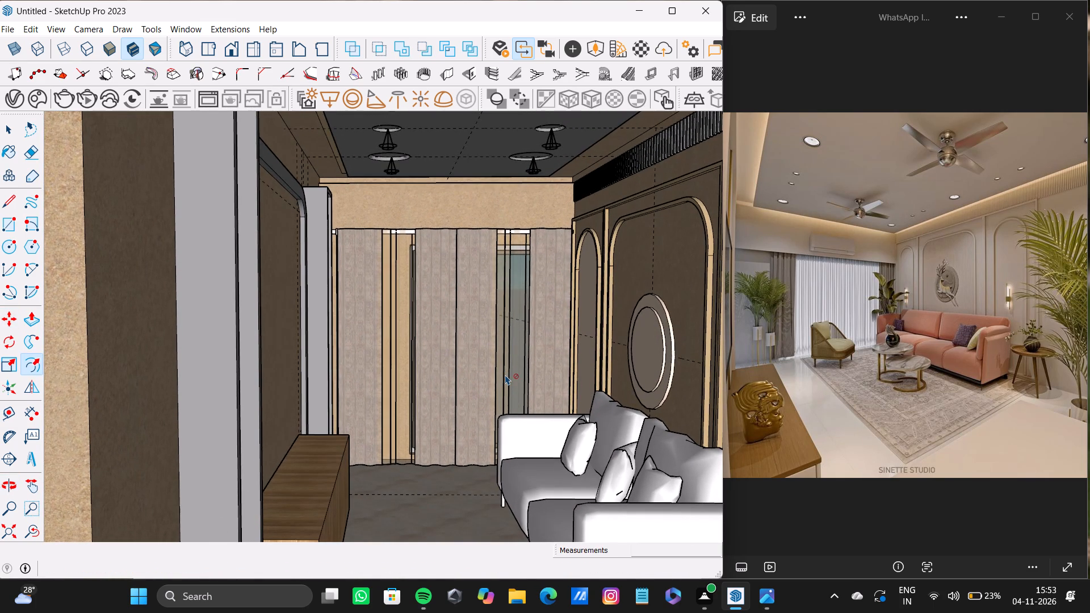
scroll(408, 182, "down", 6)
middle_click_drag(413, 328, 377, 351, "shift")
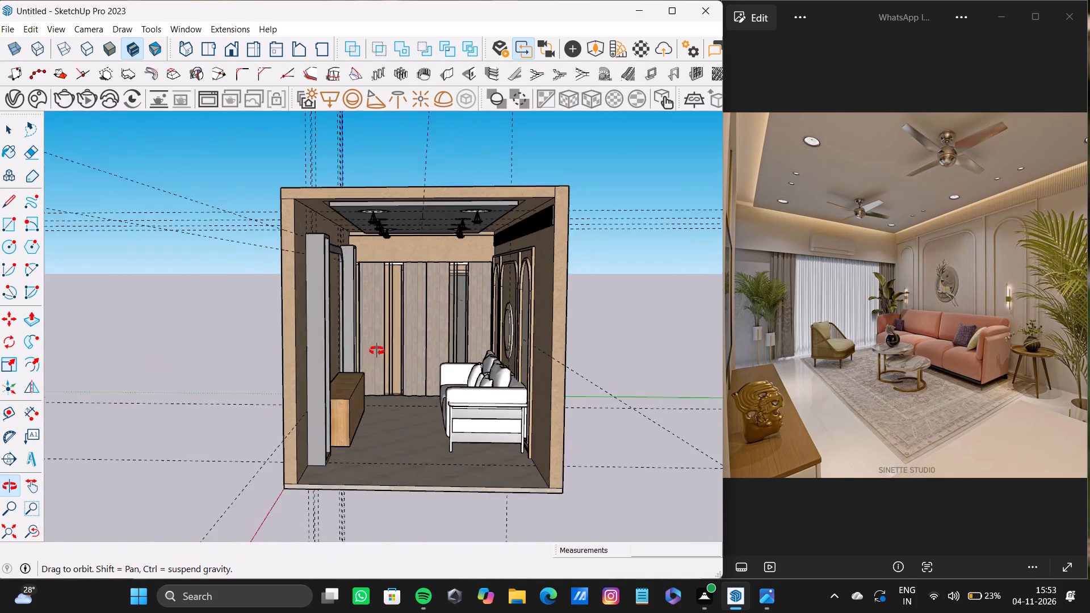
middle_click_drag(377, 351, 378, 342, "shift")
scroll(412, 317, "up", 15)
scroll(414, 266, "down", 3)
middle_click_drag(412, 272, 387, 264)
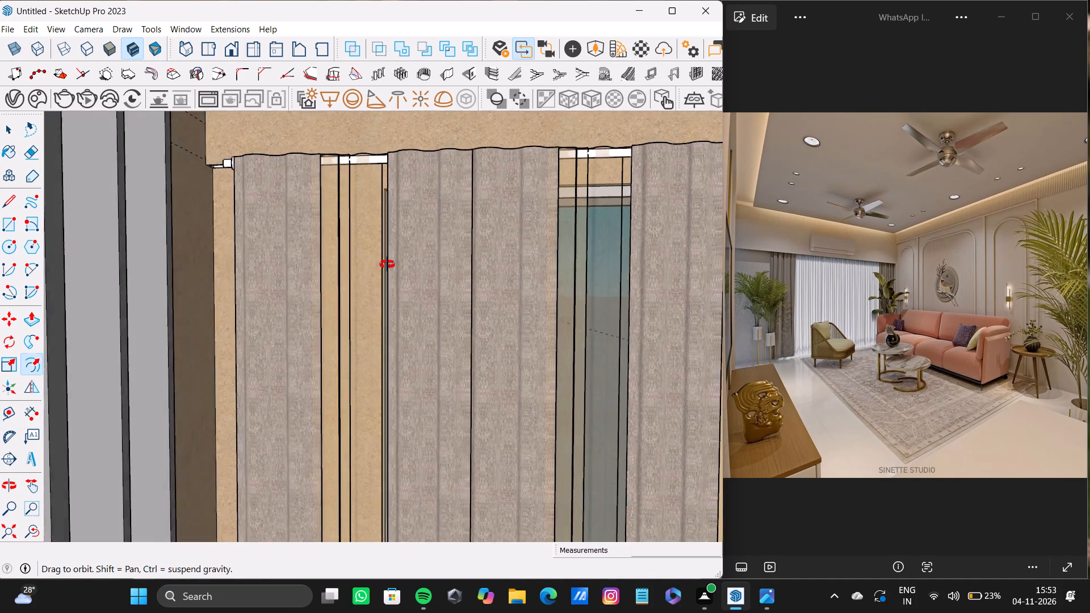
middle_click_drag(387, 264, 374, 264)
left_click(406, 264)
Move the curtain by its top corner toward the TV-unit side wall, near the lower edge of the beam.
key("space")
left_click(451, 309)
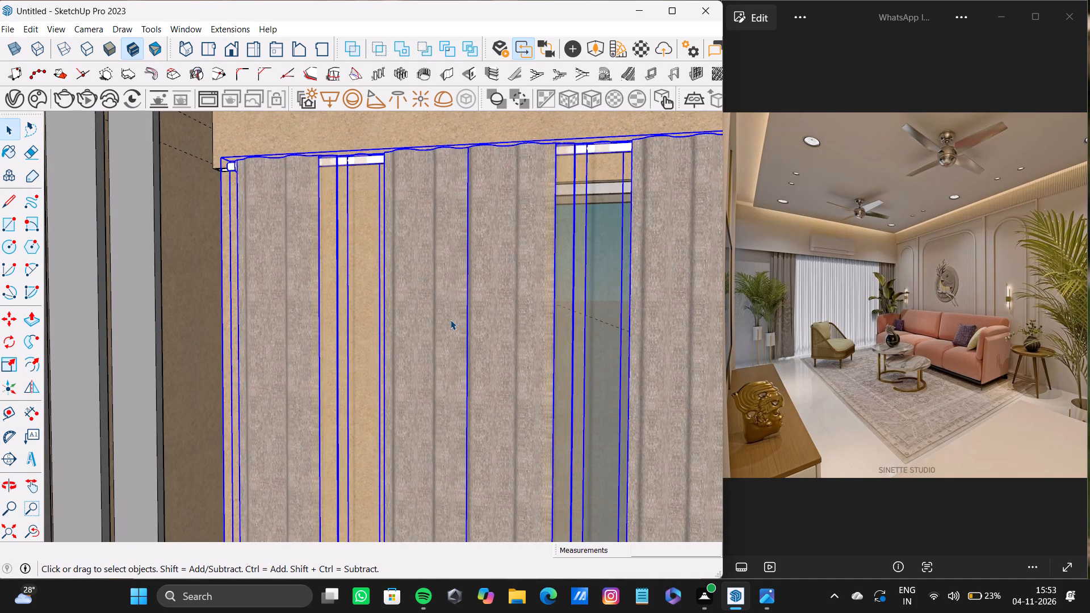
scroll(450, 321, "down", 3)
key("m")
left_click(476, 196)
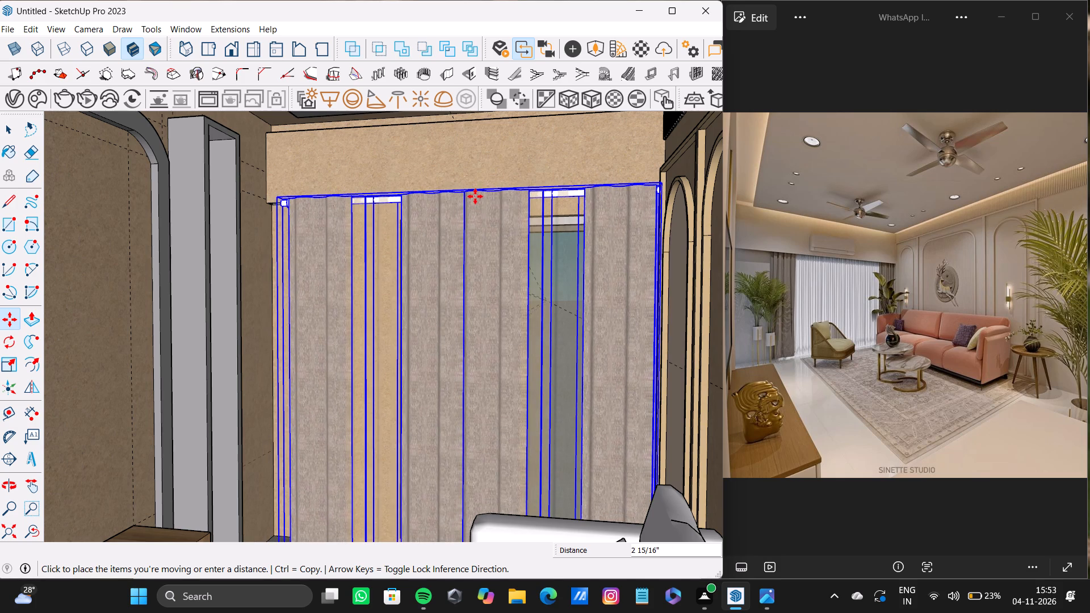
middle_click_drag(420, 262, 454, 288)
scroll(412, 194, "up", 7)
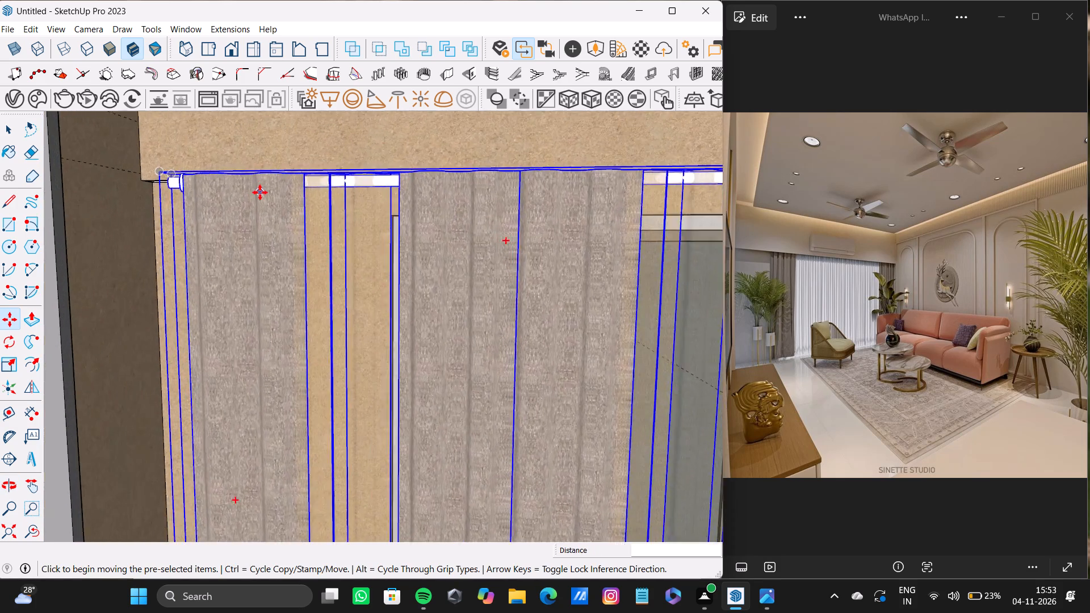
scroll(260, 192, "up", 4)
middle_click_drag(225, 194, 315, 339, "shift")
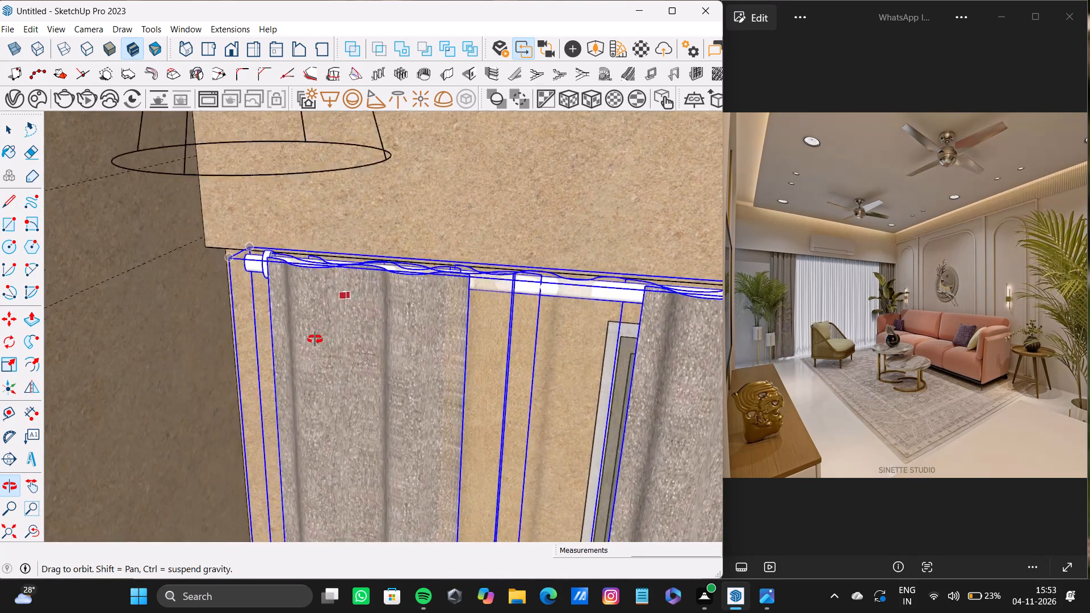
middle_click_drag(315, 339, 294, 331, "shift")
scroll(273, 257, "up", 6)
left_click_drag(247, 247, 235, 179)
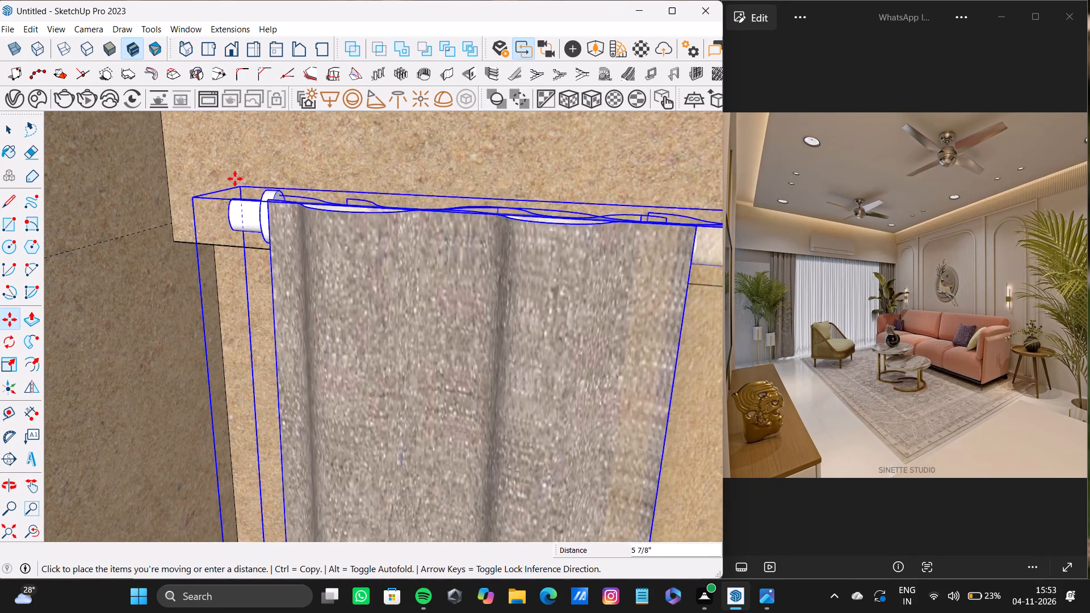
left_click_drag(235, 179, 205, 247)
Scale the curtain's height slightly from its top edge to fit the underside of the beam.
middle_click_drag(252, 264, 247, 190)
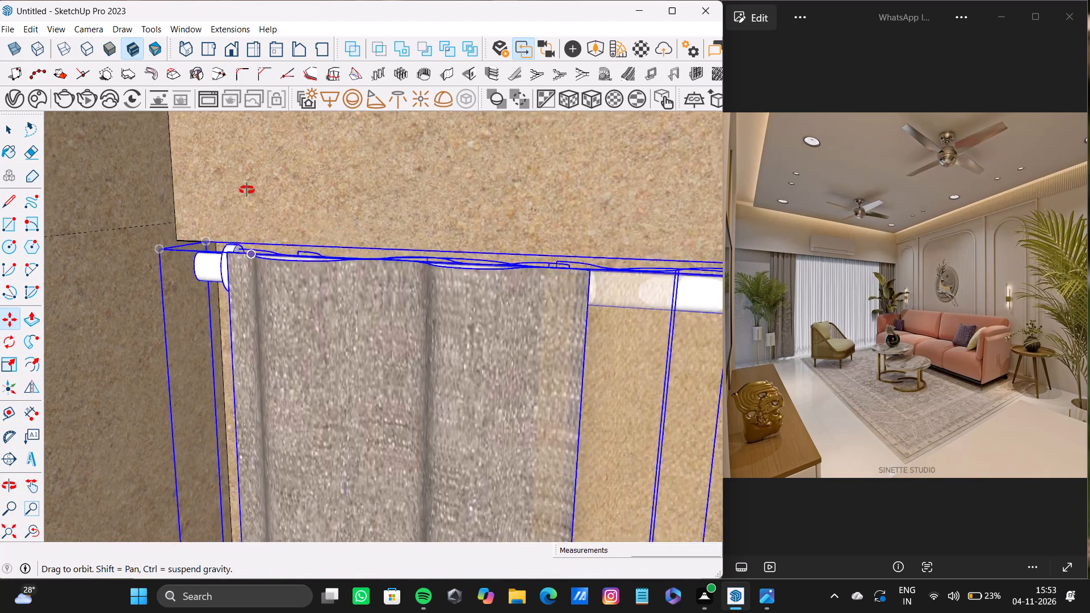
middle_click_drag(247, 190, 381, 158)
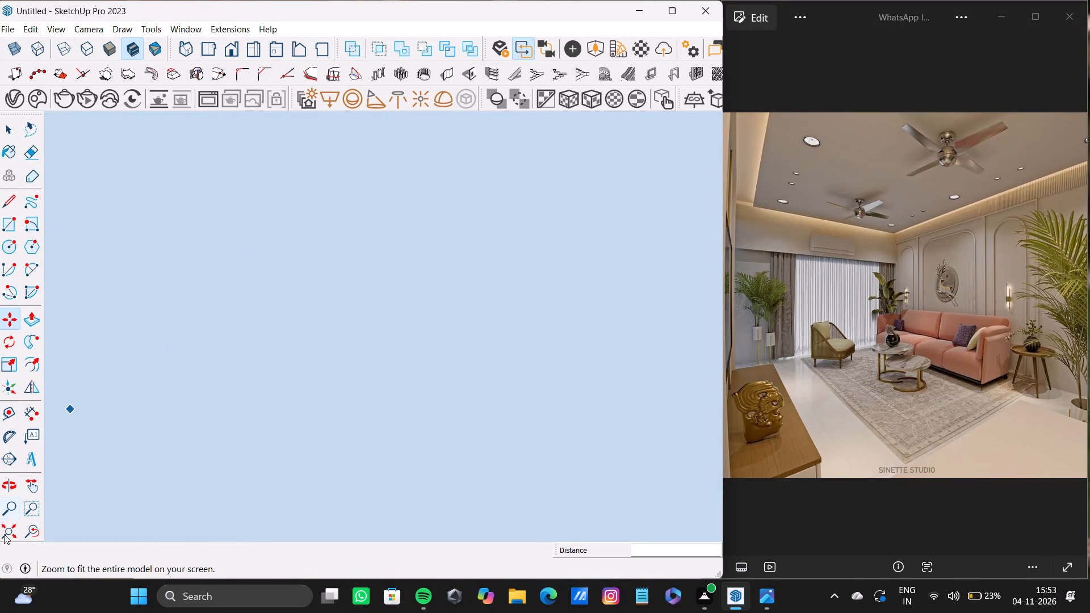
left_click(5, 535)
middle_click_drag(237, 352, 200, 342)
scroll(368, 298, "up", 16)
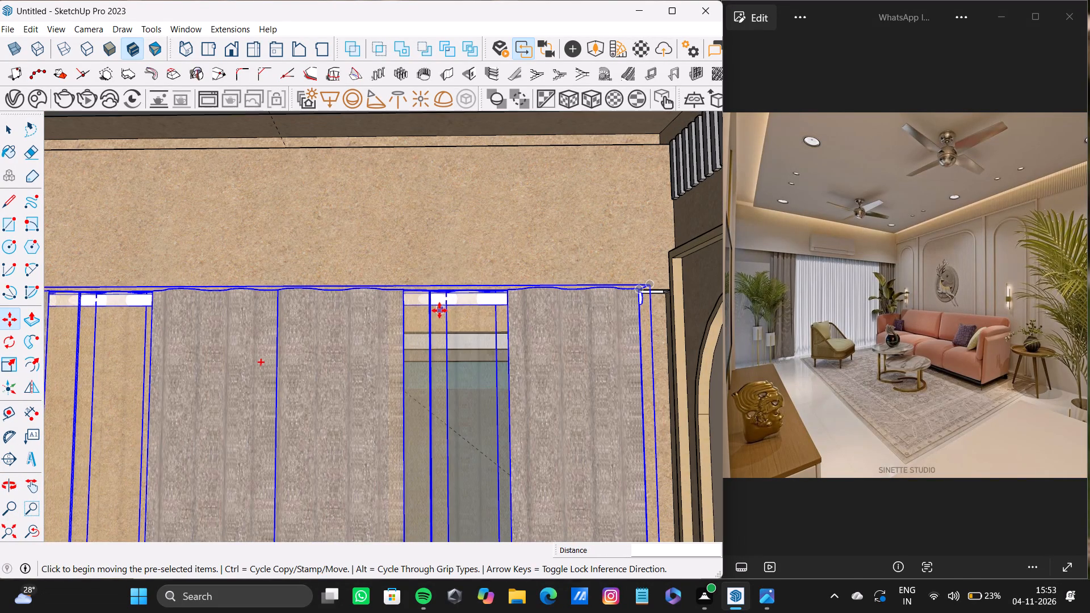
key("s")
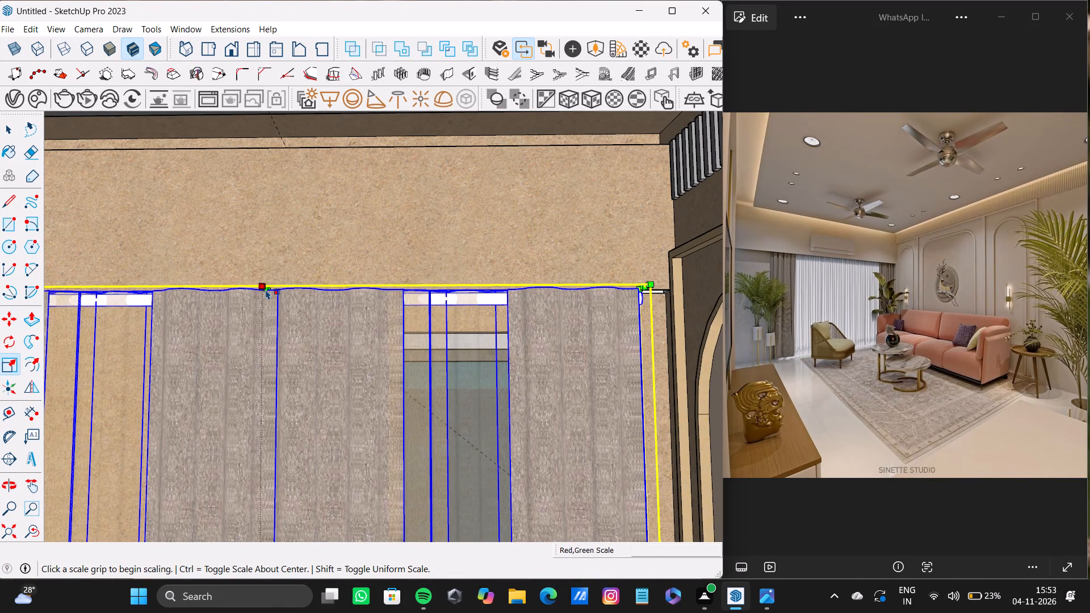
left_click_drag(270, 291, 282, 307)
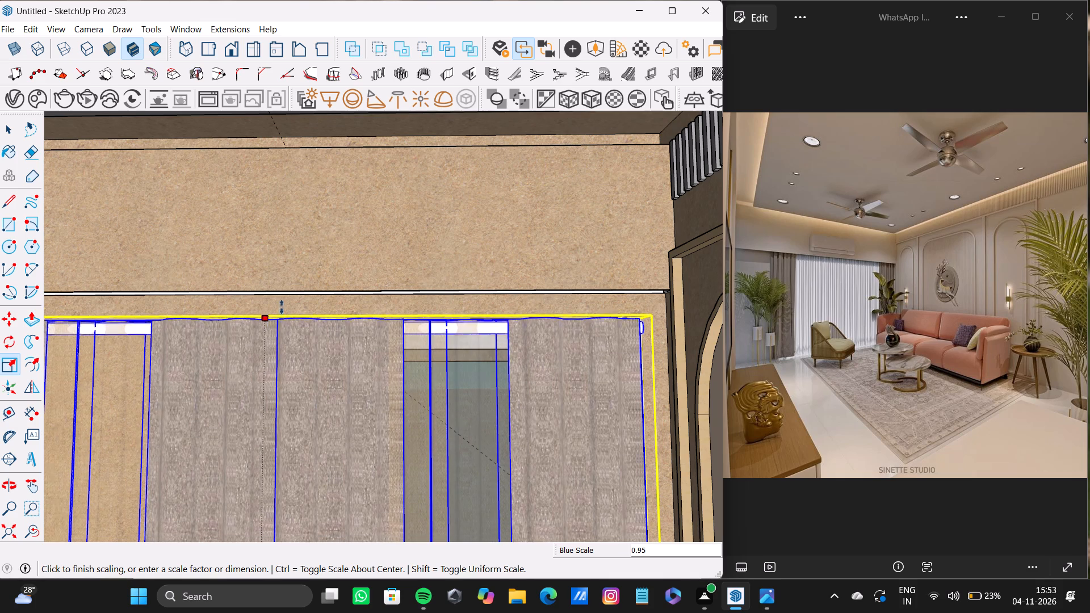
left_click_drag(282, 307, 294, 292)
scroll(372, 300, "down", 11)
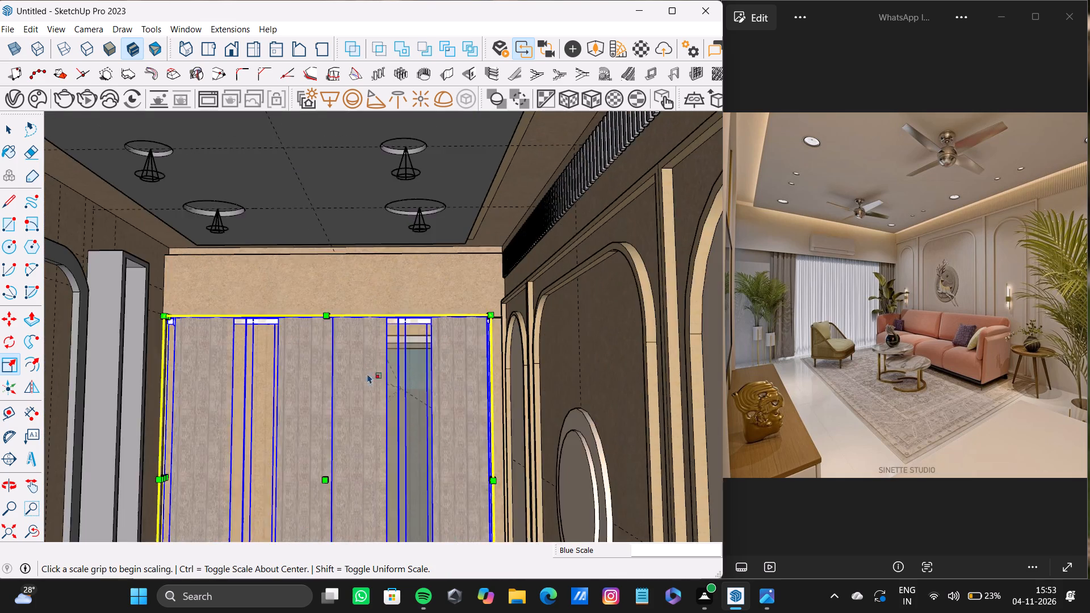
Adjust the curtain's height from its lower edge by a slight upward scale so it fits the floor.
scroll(367, 373, "down", 2)
left_click(15, 535)
middle_click_drag(272, 446, 307, 492)
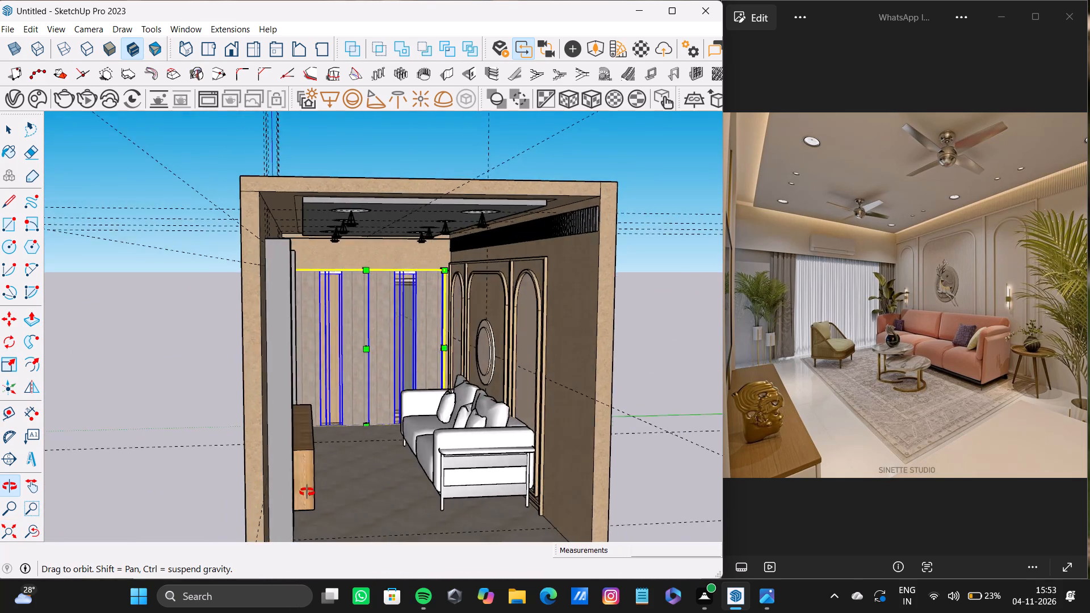
middle_click_drag(307, 492, 239, 506)
scroll(466, 398, "up", 11)
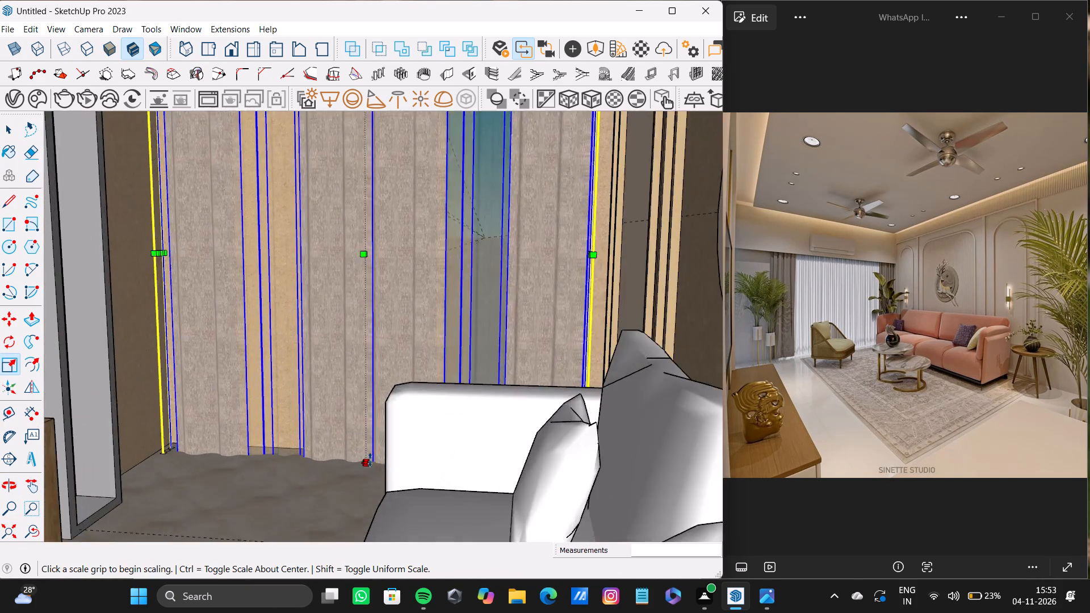
scroll(370, 460, "up", 3)
left_click_drag(367, 459, 364, 451)
scroll(363, 445, "down", 13)
middle_click_drag(349, 416, 434, 384)
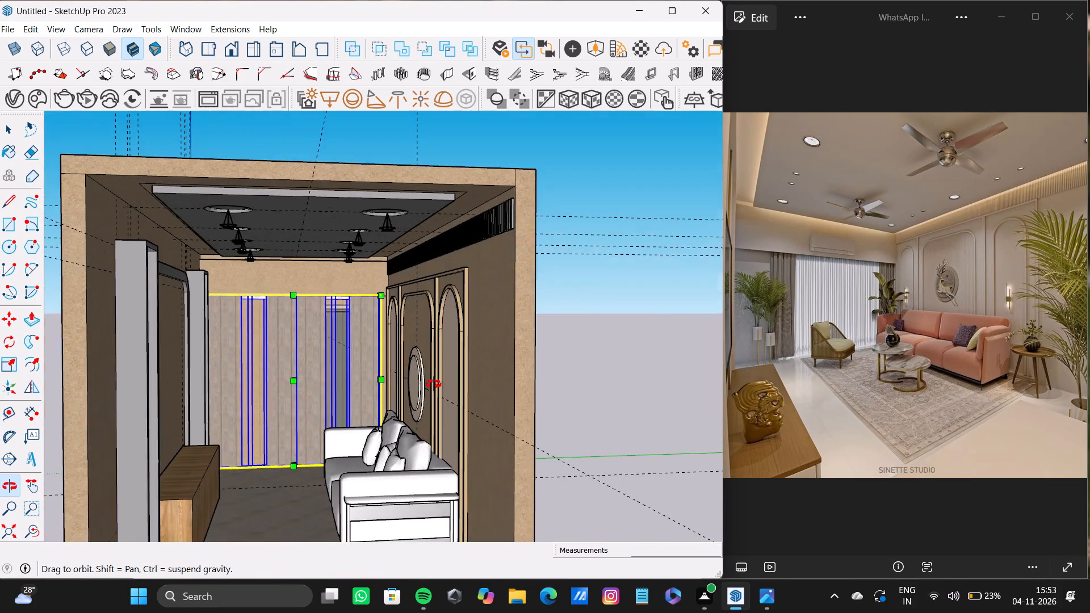
Scale the curtain's depth down to a factor of about 0.50 from its room-facing side.
middle_click_drag(434, 384, 424, 390)
scroll(322, 372, "up", 6)
left_click(279, 384)
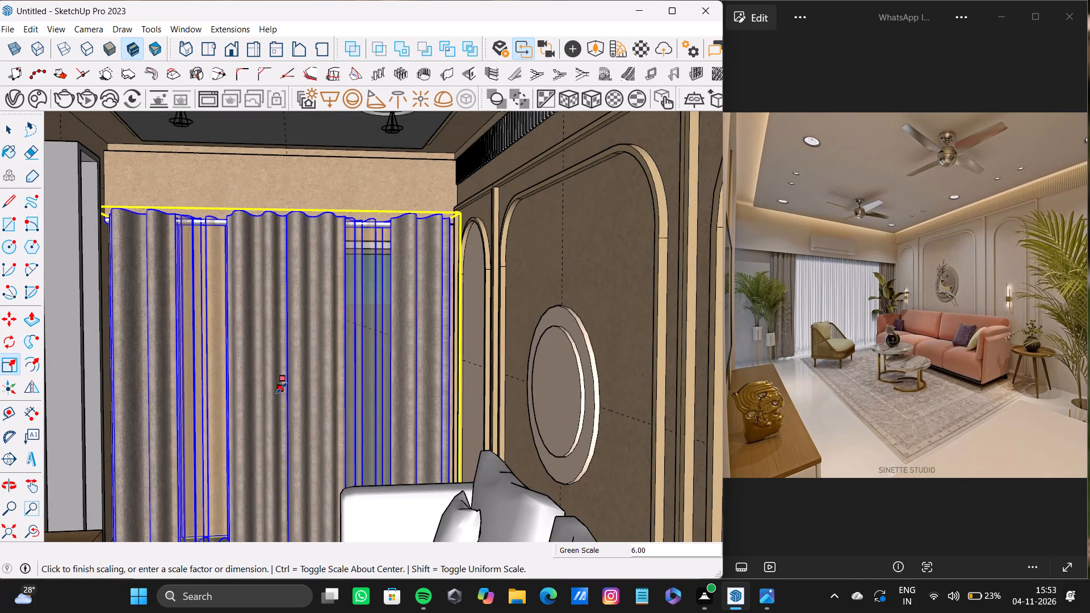
scroll(285, 388, "down", 10)
middle_click_drag(287, 389, 355, 379)
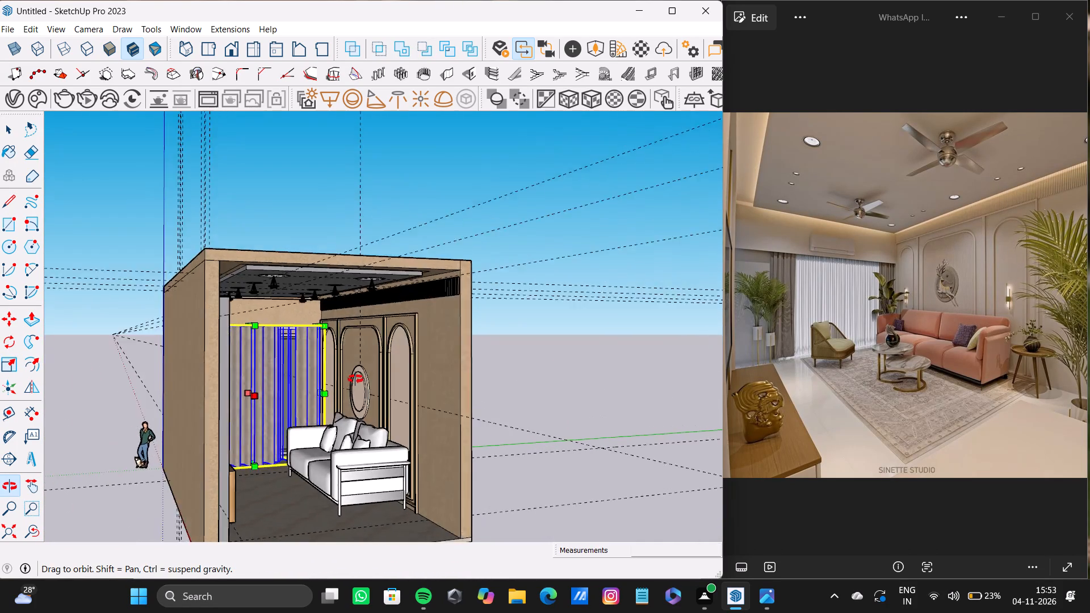
middle_click_drag(355, 379, 312, 389)
scroll(287, 376, "up", 16)
middle_click_drag(389, 321, 431, 346)
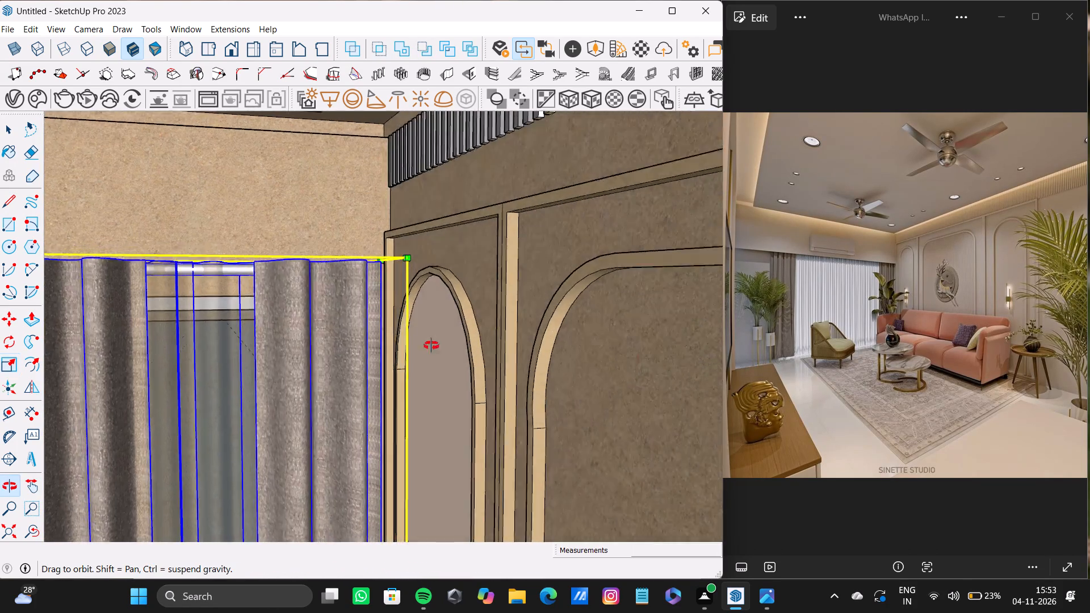
middle_click_drag(431, 346, 540, 241)
scroll(359, 362, "down", 3)
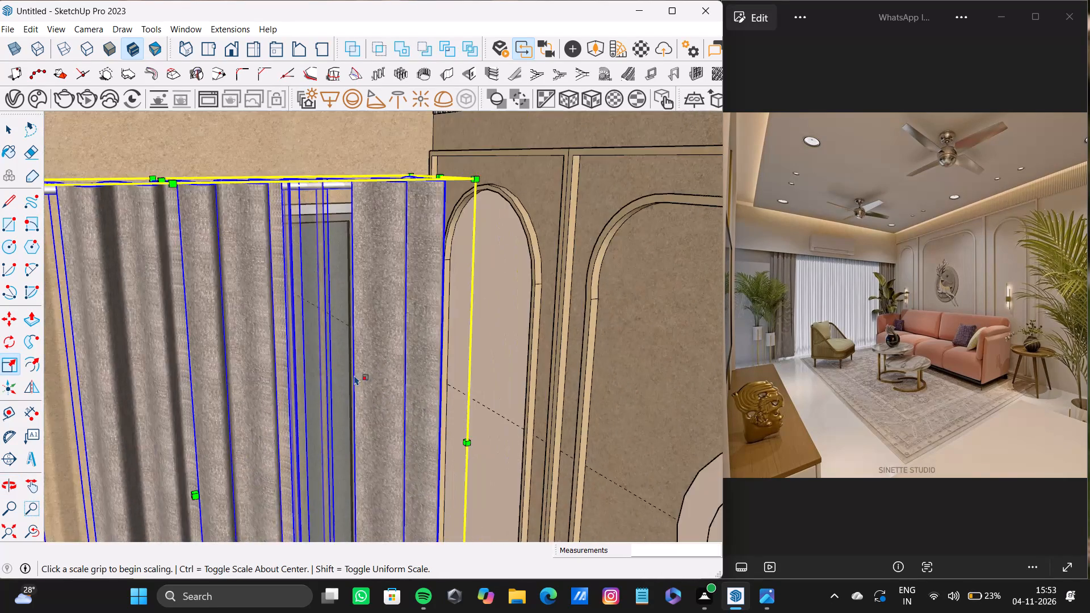
scroll(354, 375, "down", 5)
middle_click_drag(351, 387, 350, 352, "shift")
left_click_drag(6, 534, 12, 532)
scroll(324, 288, "up", 1)
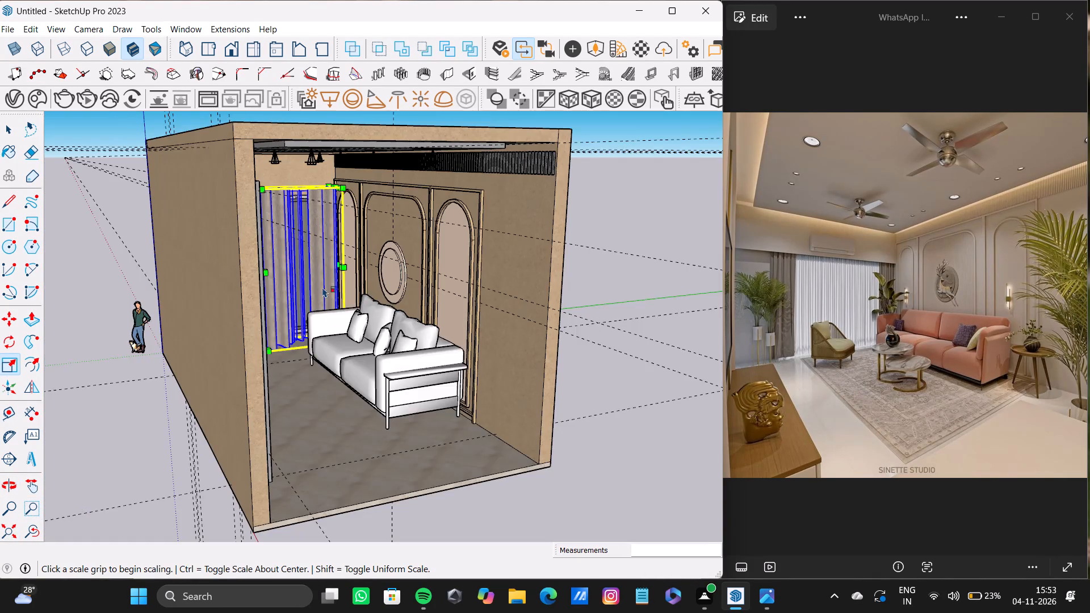
scroll(322, 287, "up", 10)
left_click_drag(223, 257, 215, 249)
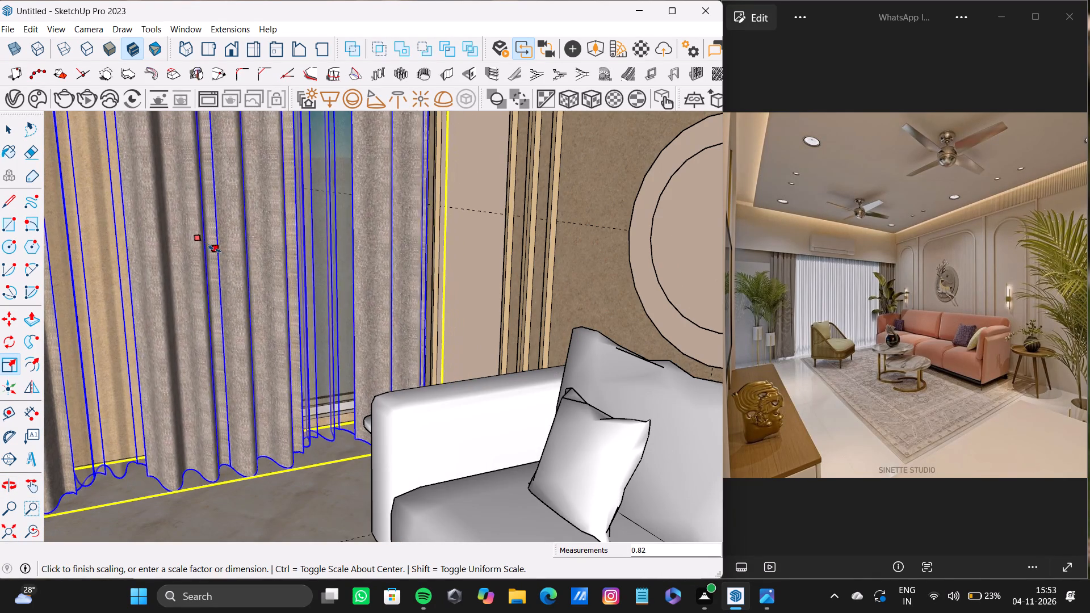
left_click_drag(215, 249, 209, 241)
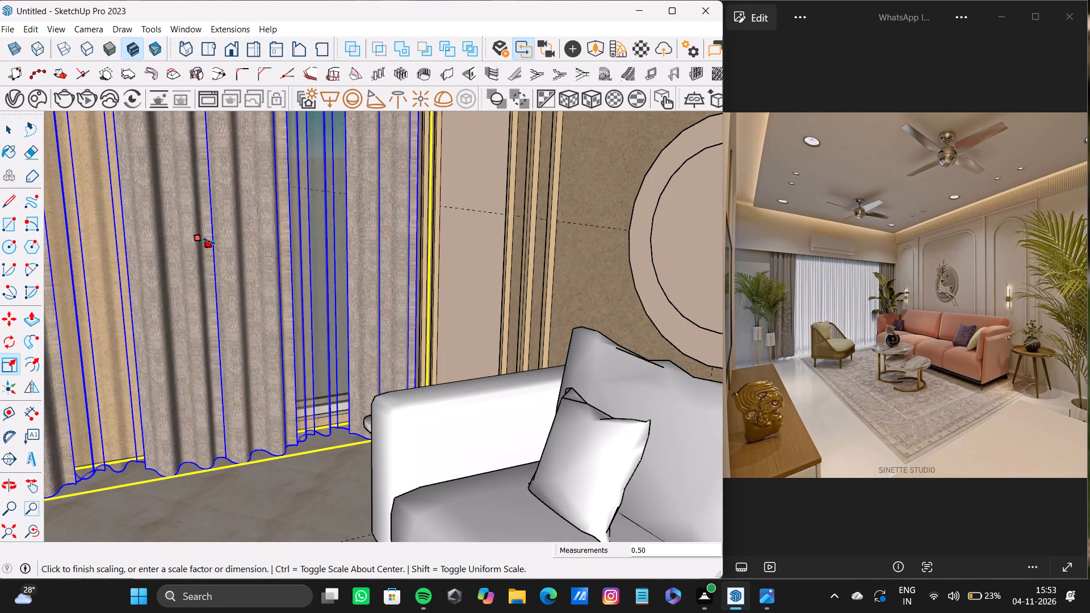
left_click_drag(209, 241, 208, 240)
Examine the curtain and sofa arrangement from the open front of the room at slightly different angles.
scroll(445, 363, "down", 9)
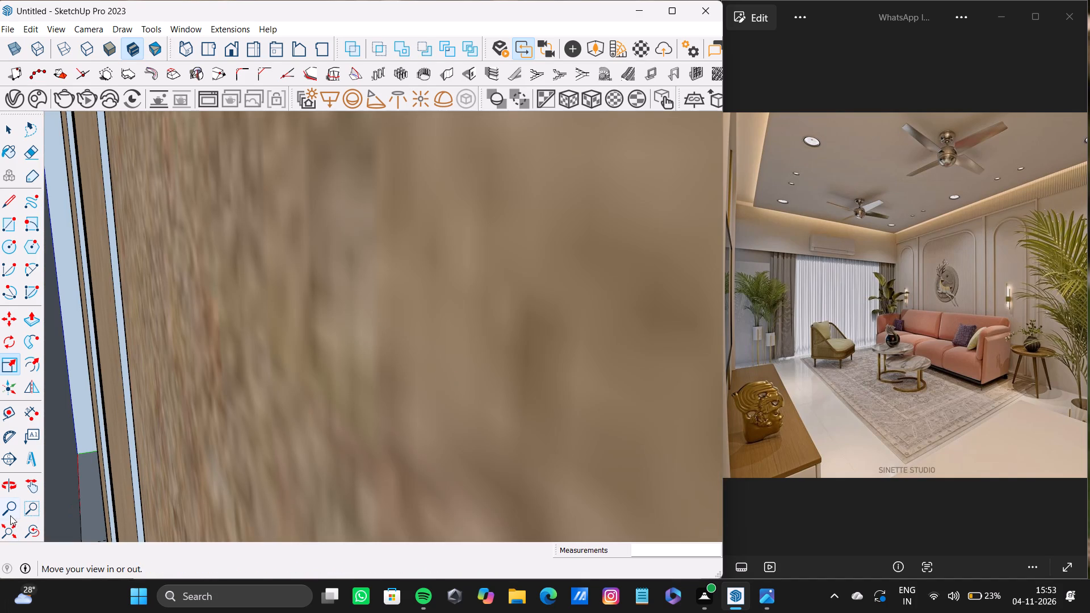
left_click(9, 525)
middle_click_drag(458, 438, 406, 424)
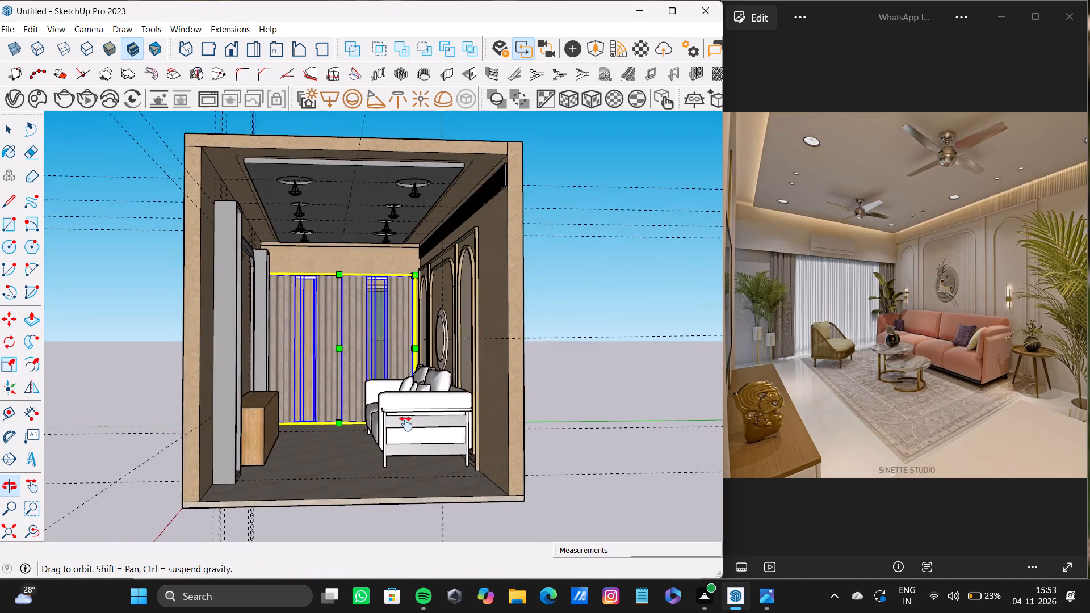
middle_click_drag(406, 424, 414, 440)
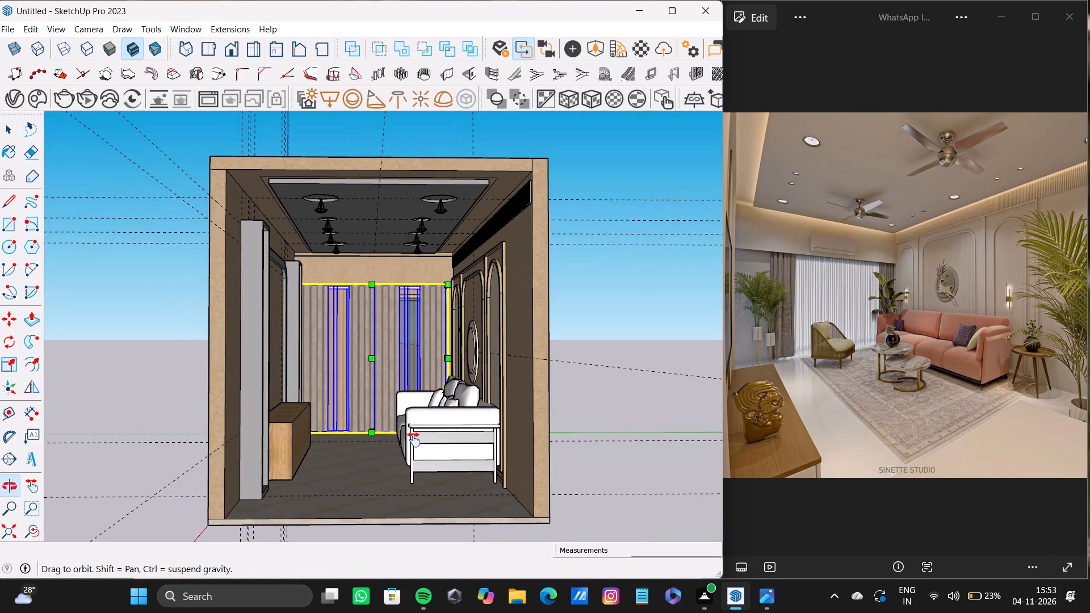
middle_click_drag(414, 440, 438, 448)
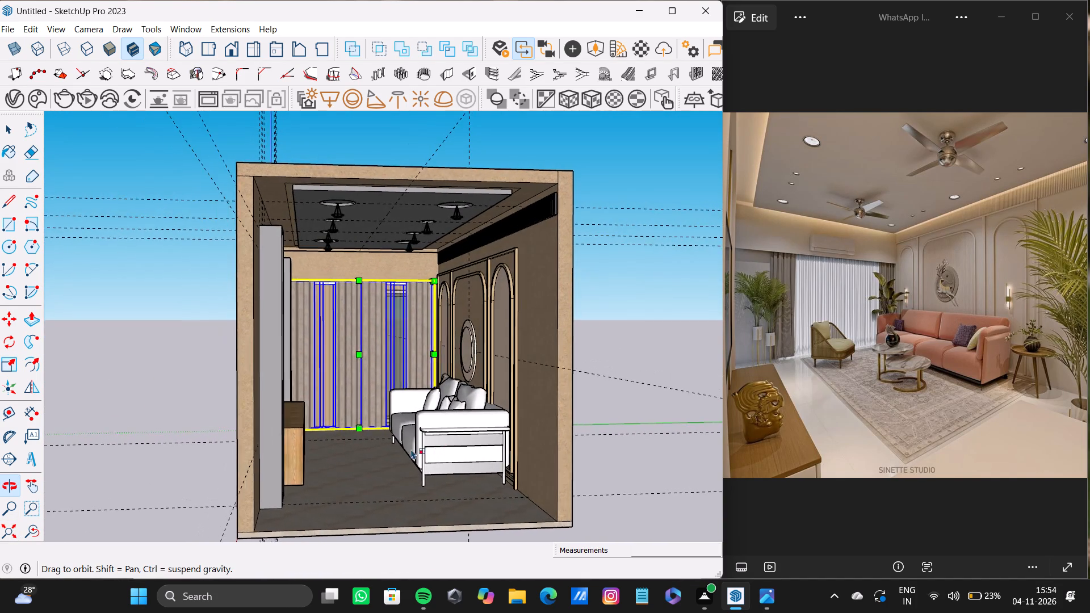
scroll(411, 448, "up", 2)
middle_click_drag(411, 443, 396, 435)
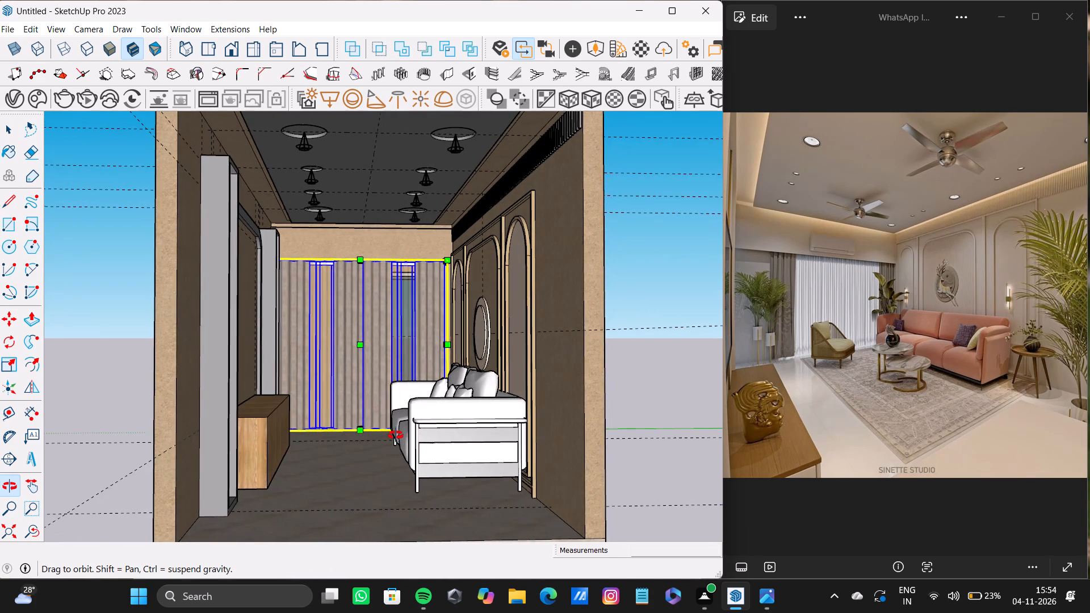
middle_click_drag(396, 435, 413, 440)
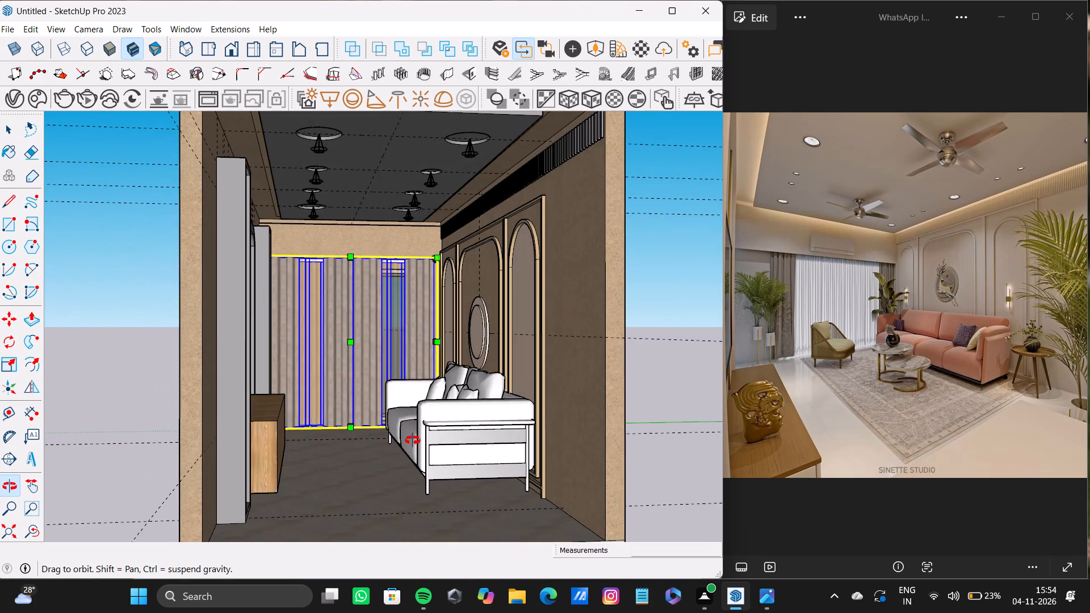
middle_click_drag(413, 440, 403, 444)
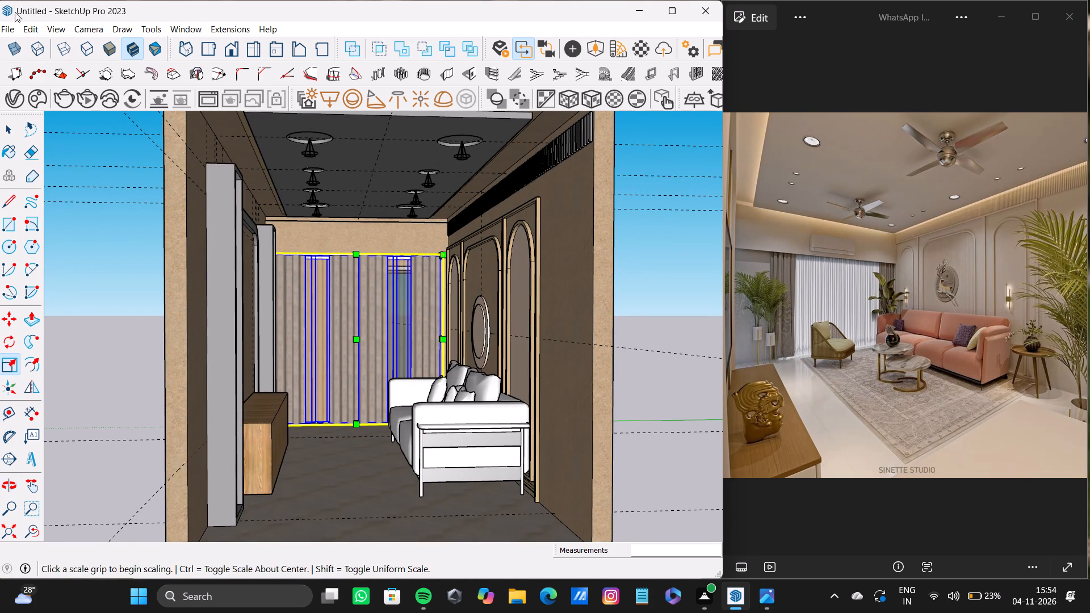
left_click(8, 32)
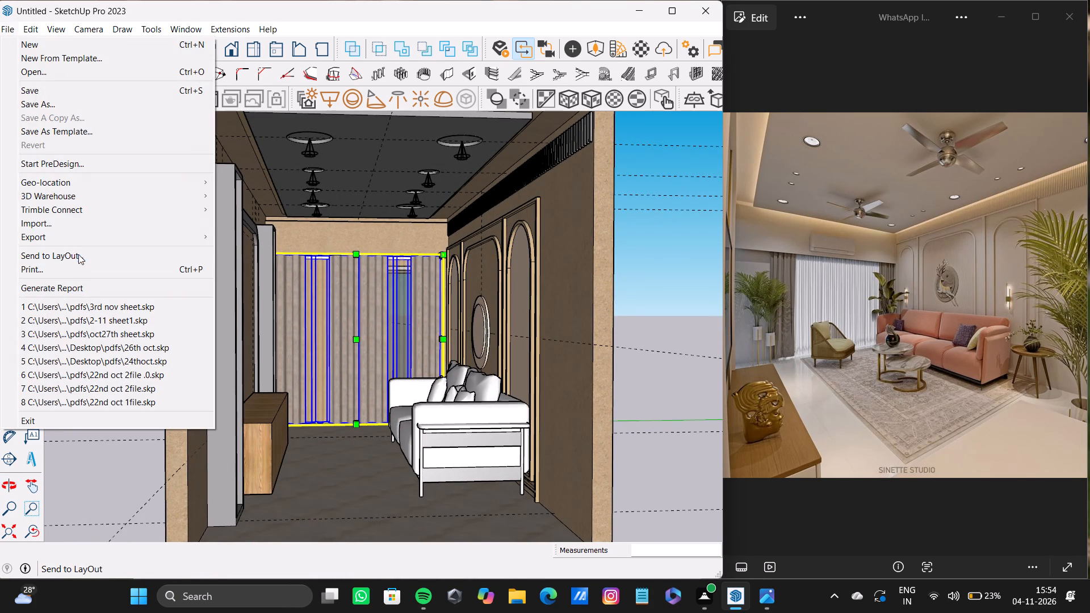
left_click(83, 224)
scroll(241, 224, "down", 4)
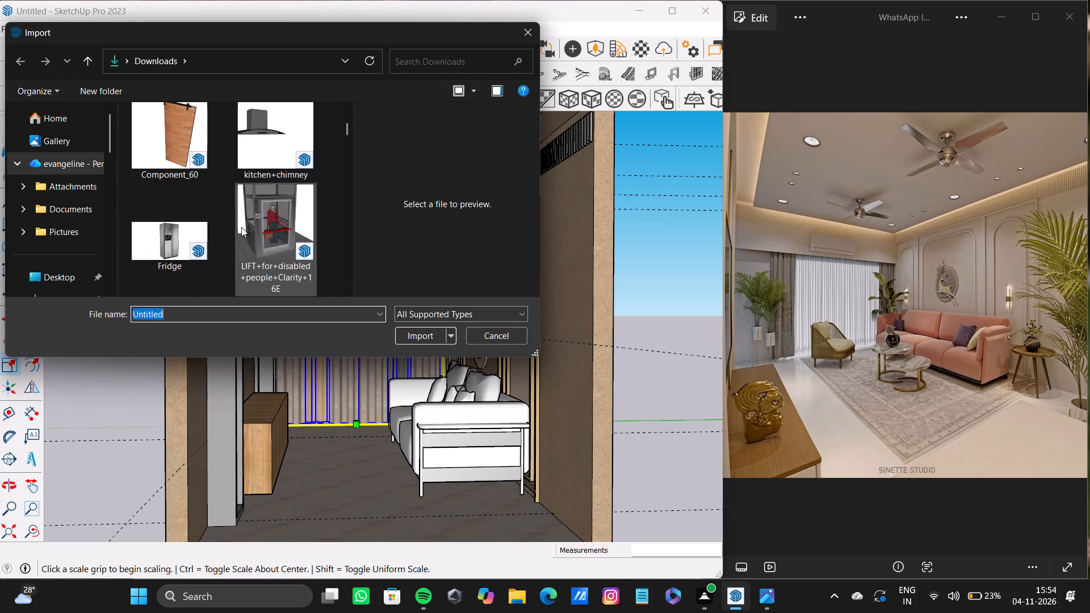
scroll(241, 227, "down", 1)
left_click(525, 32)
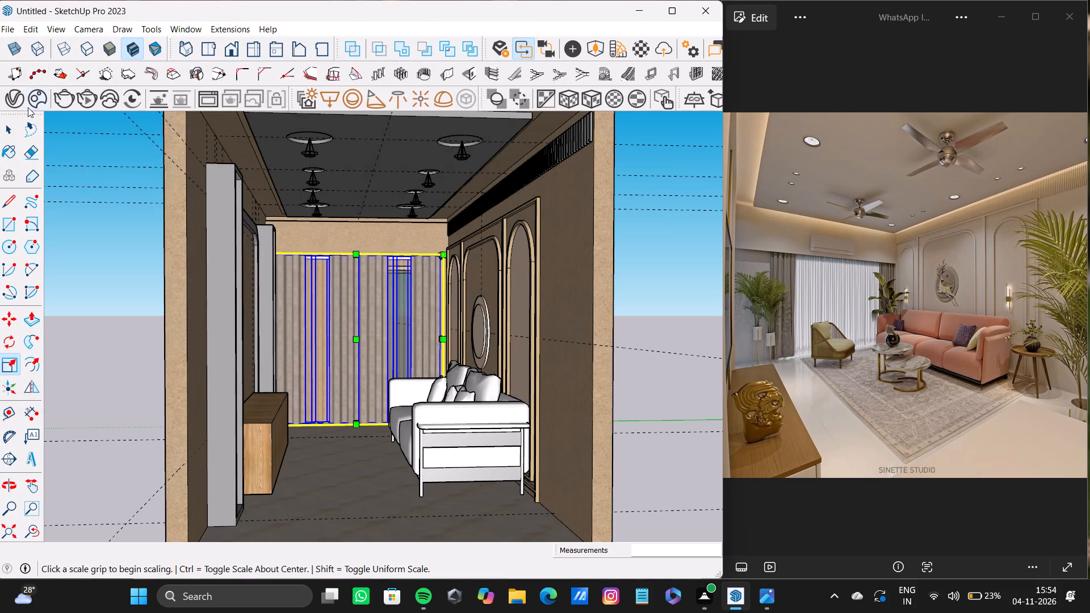
Search the Chaos Cosmos asset library for plants in place of the sofa search.
left_click(28, 102)
left_click(219, 39)
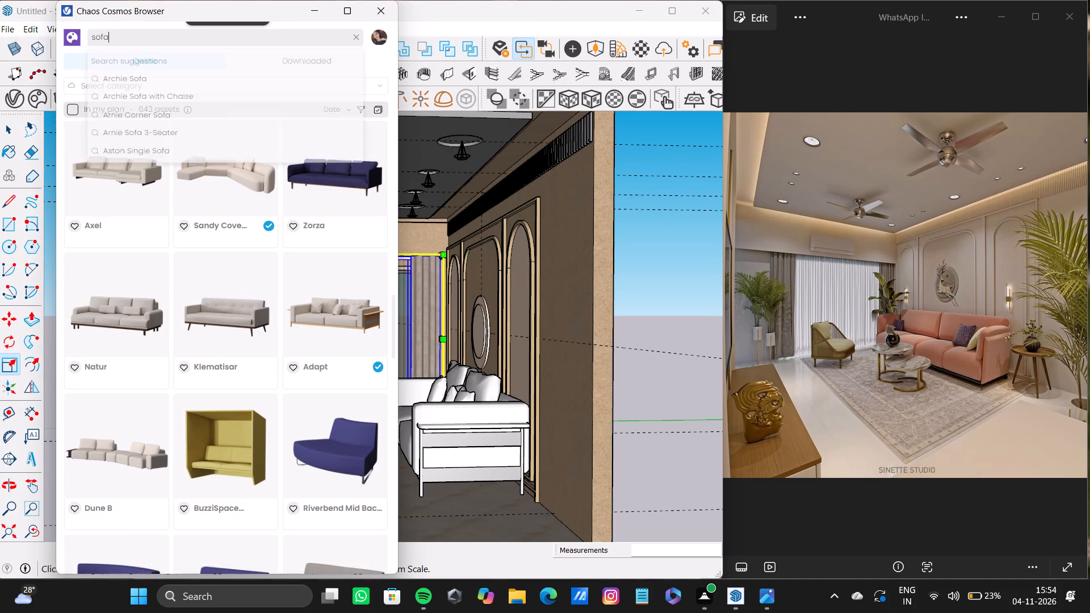
key("BackSpace")
key("BackSpace")
key("BackSpace")
key("BackSpace")
key("BackSpace")
key("BackSpace")
key("BackSpace")
key("BackSpace")
key("BackSpace")
key("BackSpace")
key("BackSpace")
key("BackSpace")
key("BackSpace")
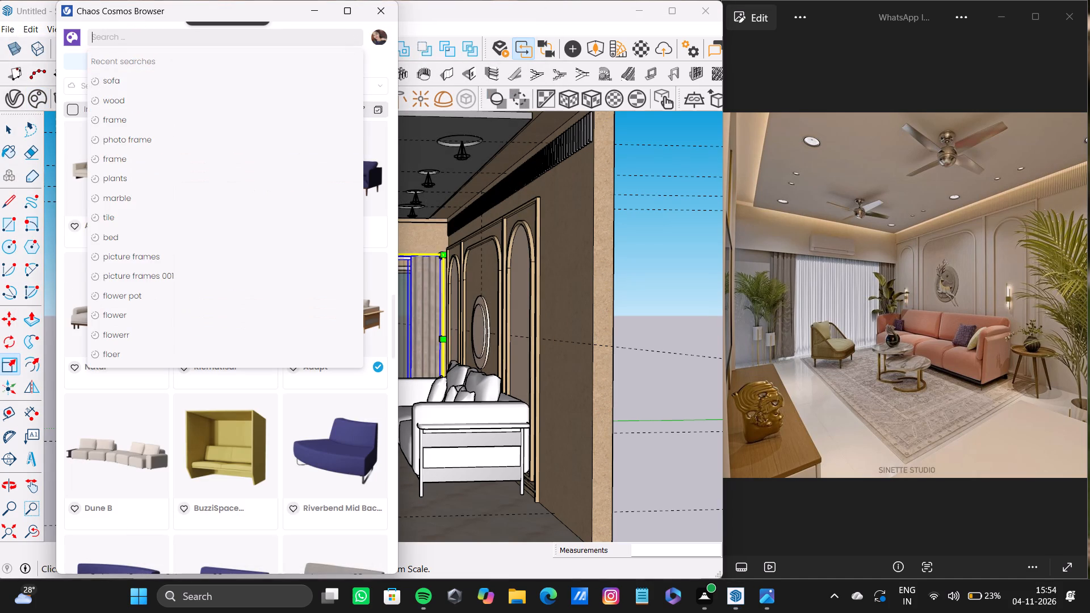
left_click(161, 180)
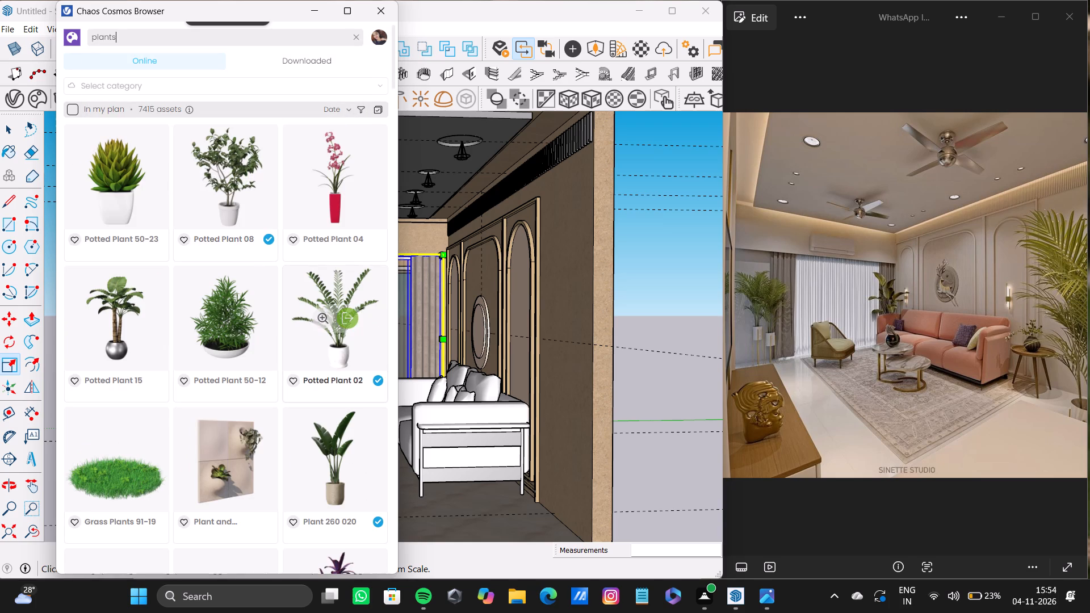
Browse the plant assets in the Chaos Cosmos library for ones suited to the living room, then close the library.
scroll(333, 433, "down", 3)
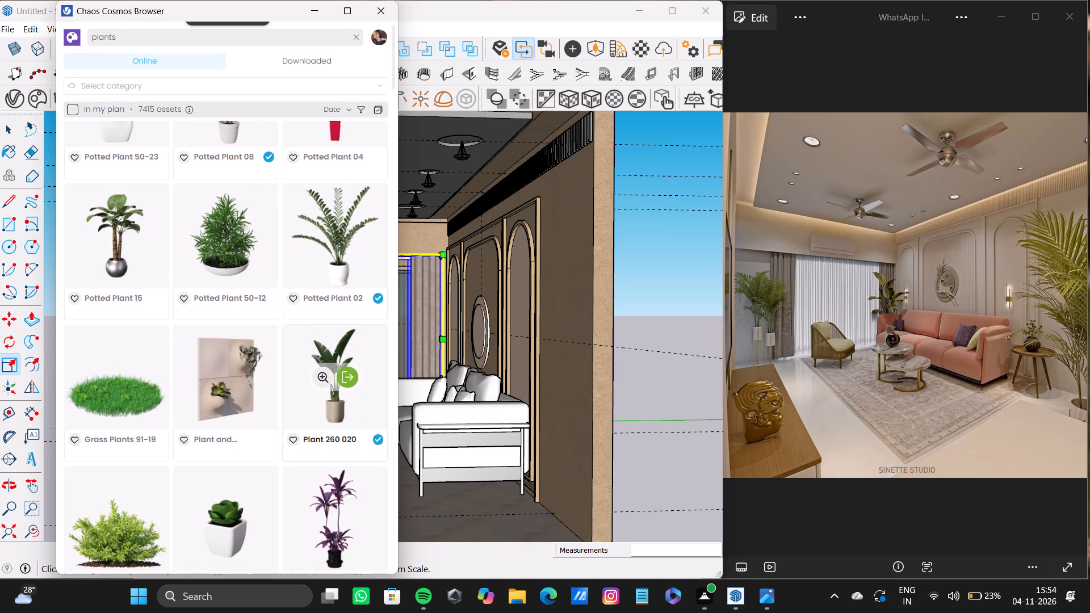
scroll(327, 429, "down", 4)
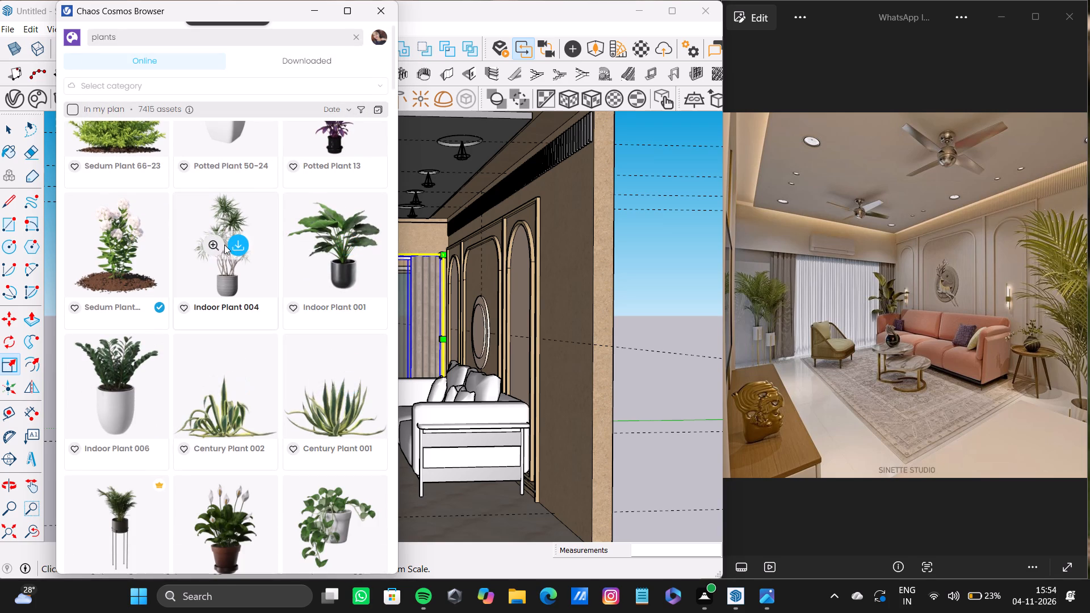
scroll(283, 349, "down", 4)
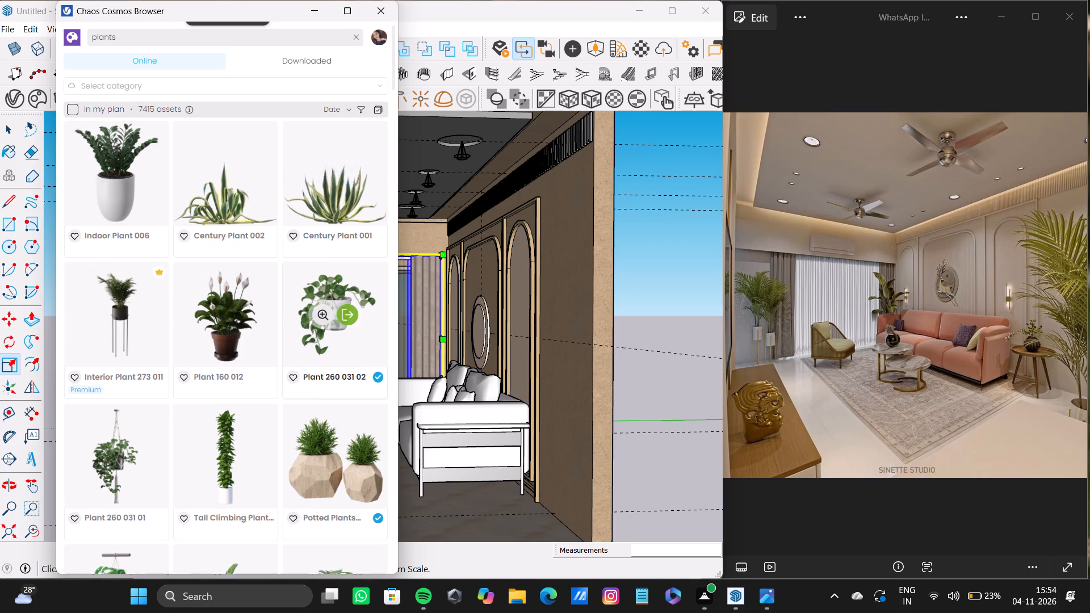
scroll(229, 355, "down", 6)
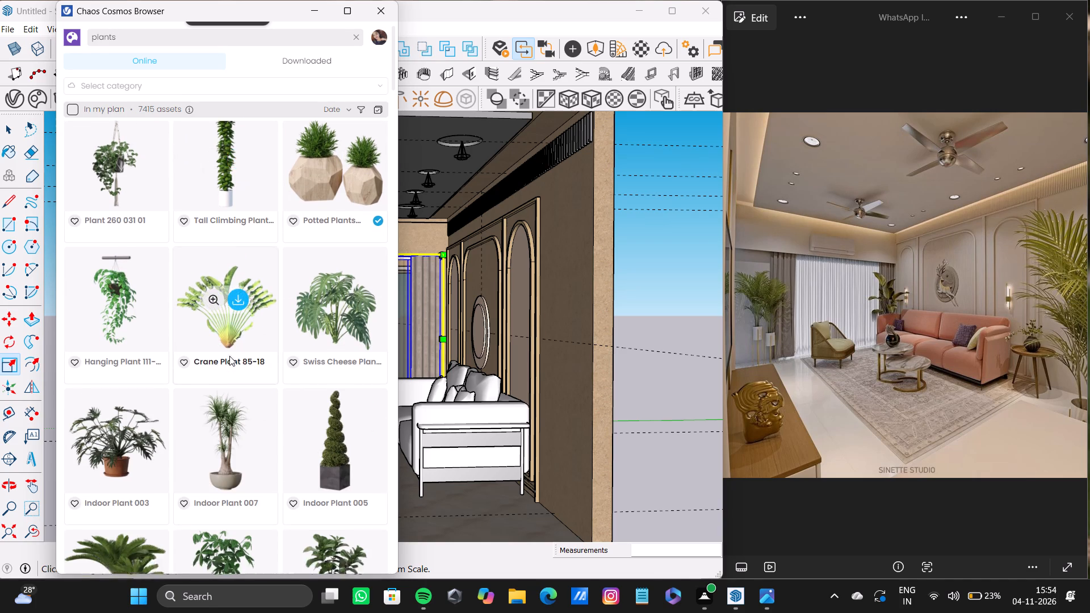
scroll(229, 356, "down", 8)
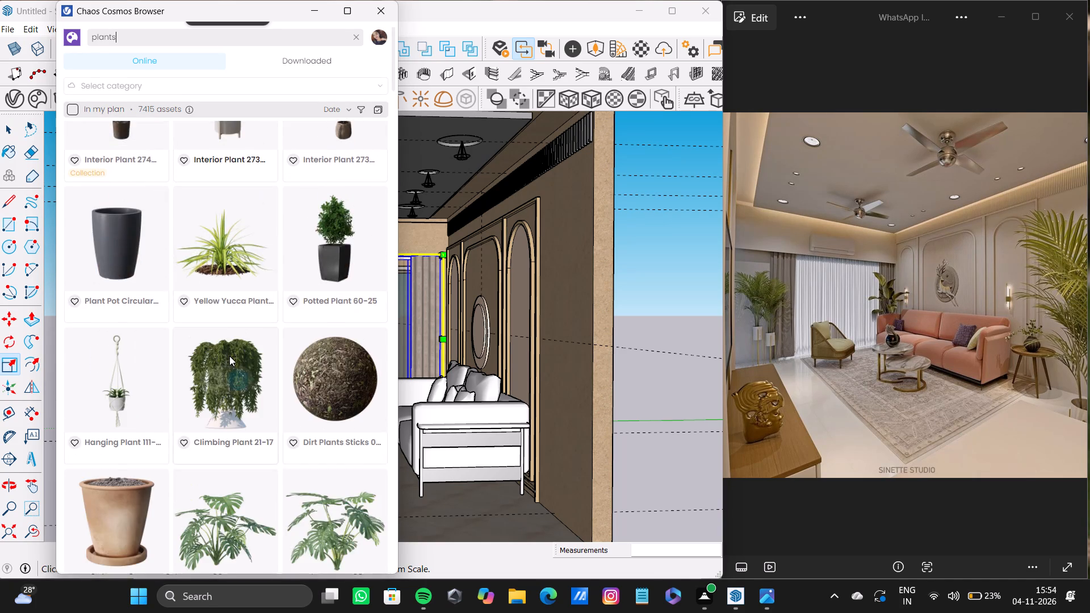
scroll(229, 356, "down", 14)
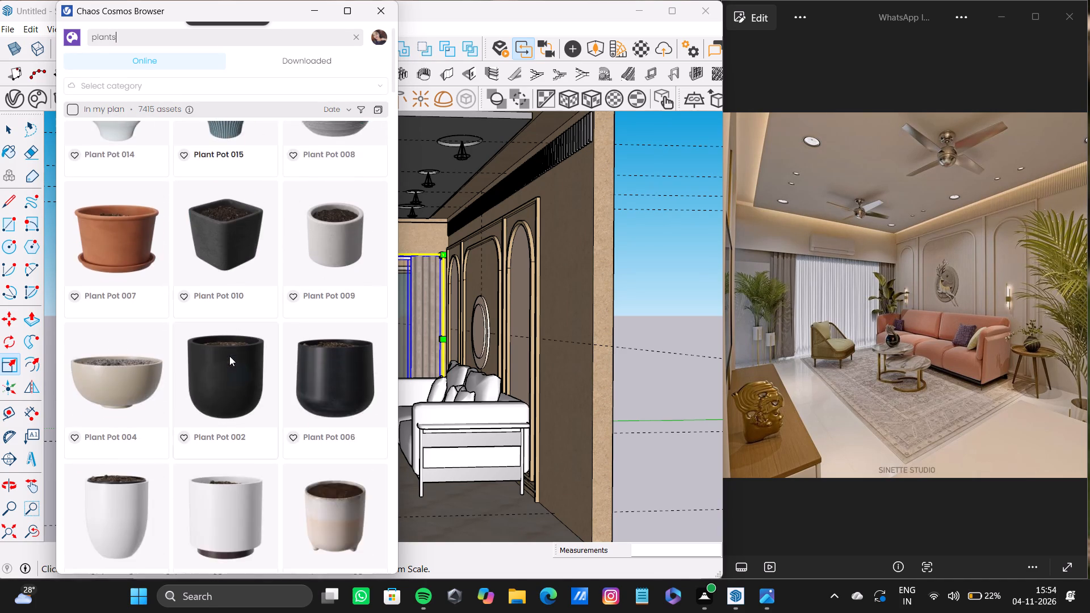
scroll(229, 356, "down", 15)
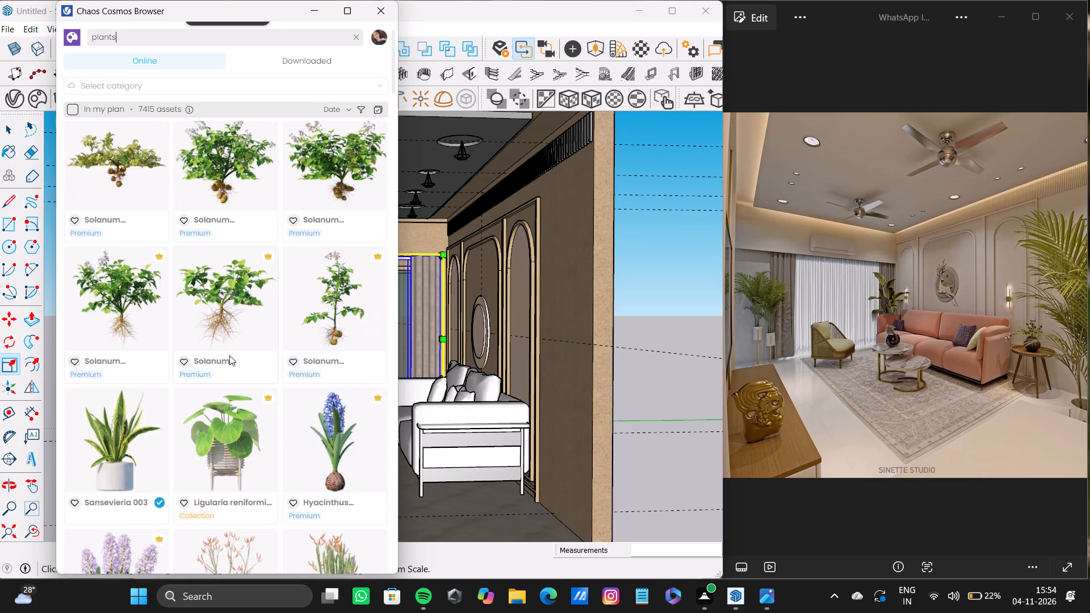
scroll(229, 355, "down", 17)
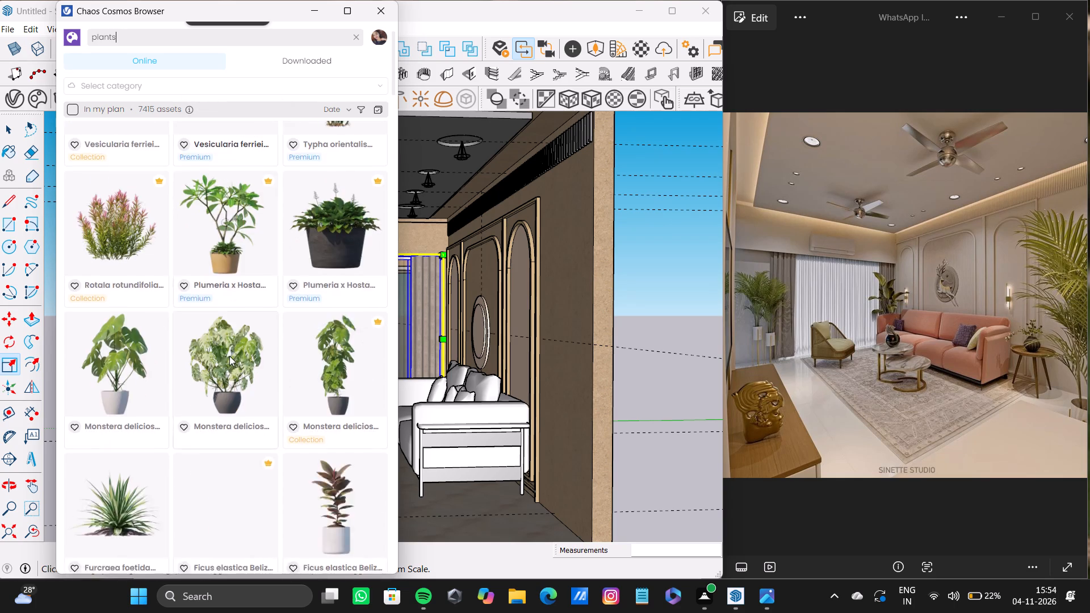
scroll(229, 356, "down", 17)
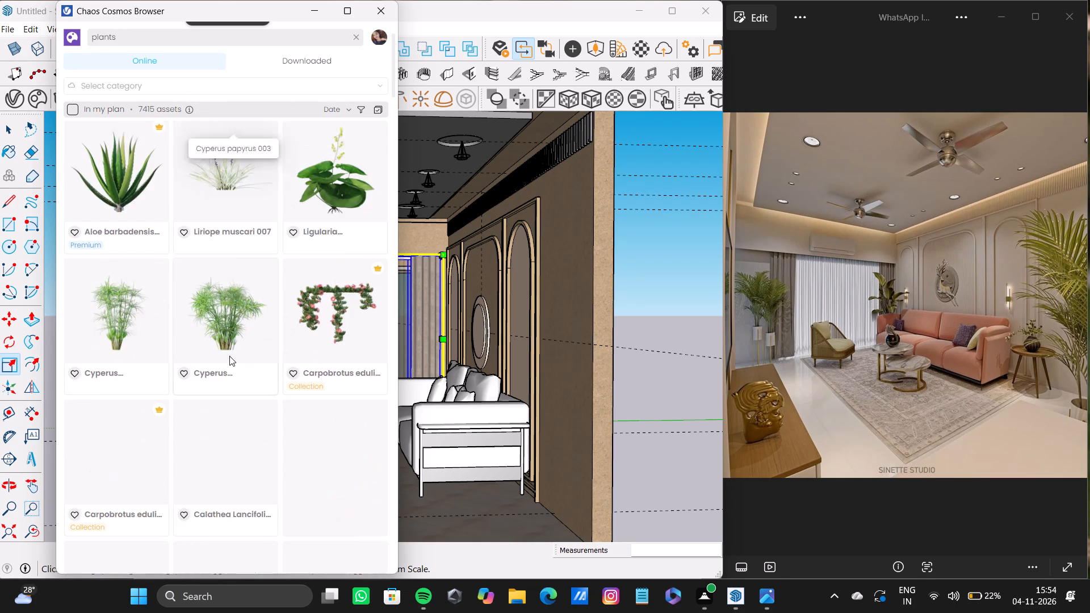
scroll(229, 356, "down", 19)
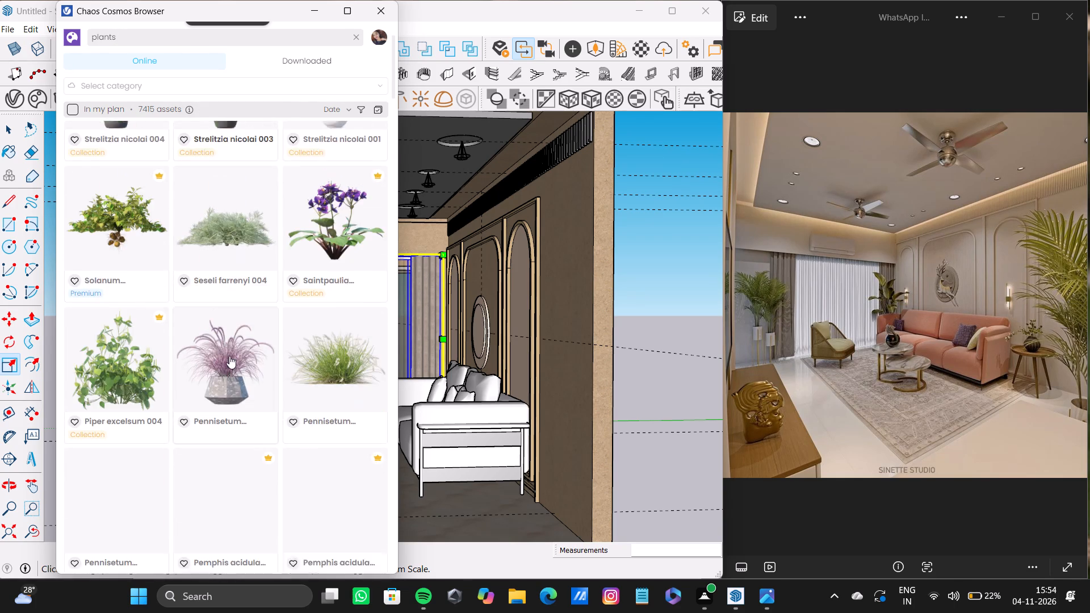
scroll(229, 356, "down", 20)
scroll(229, 356, "down", 3)
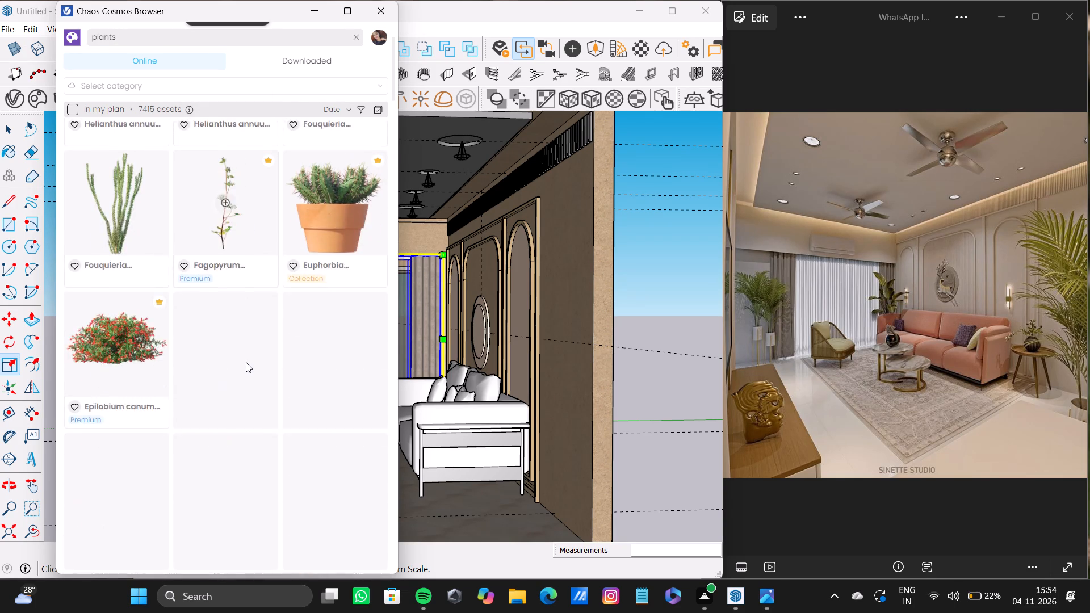
scroll(246, 362, "down", 13)
scroll(239, 353, "down", 8)
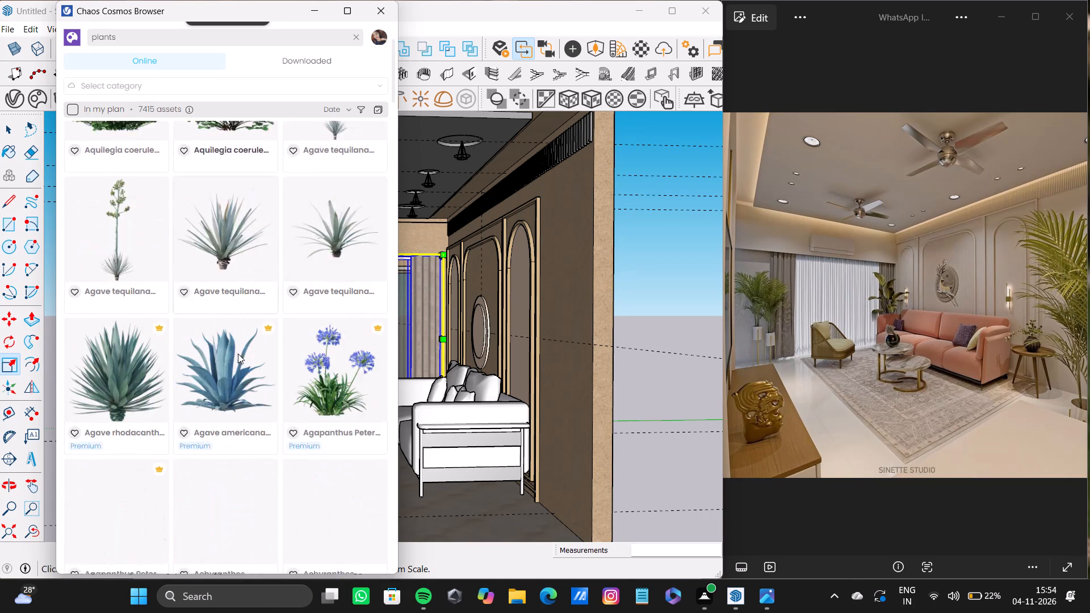
scroll(238, 354, "down", 19)
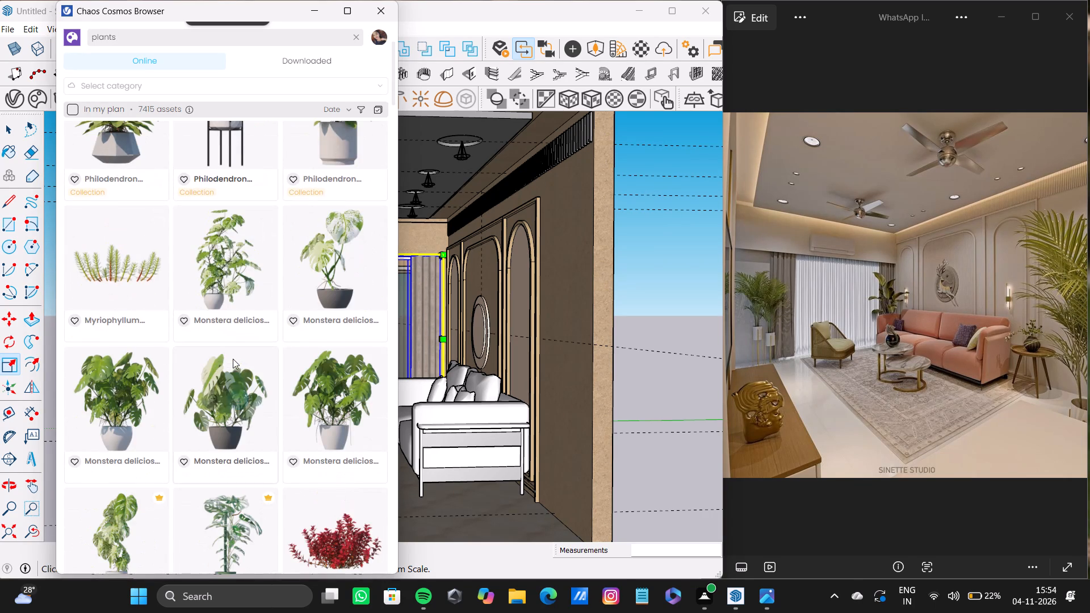
scroll(234, 368, "down", 8)
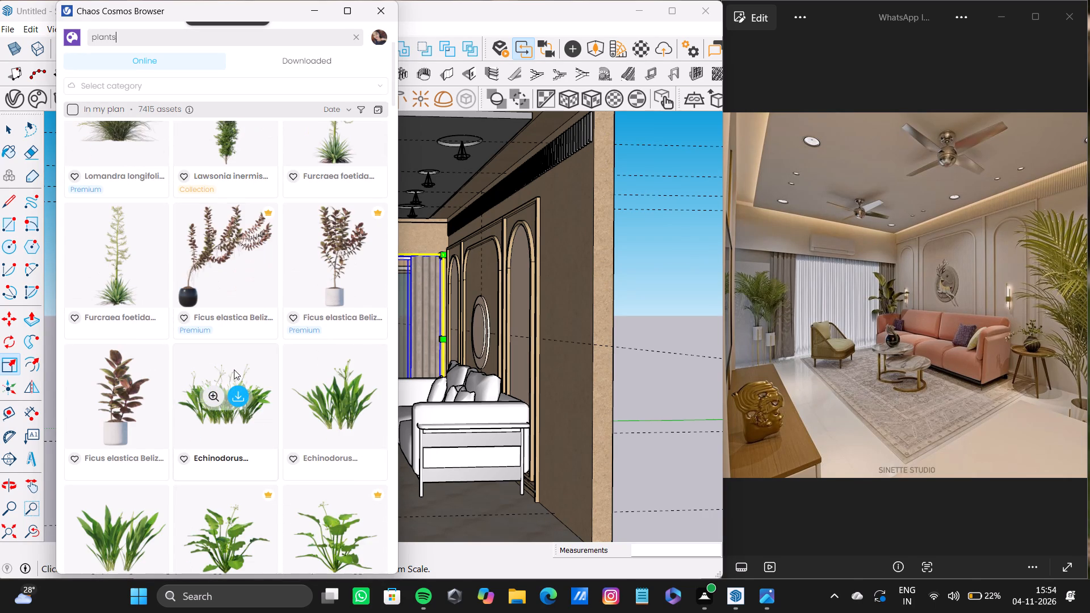
scroll(234, 370, "down", 10)
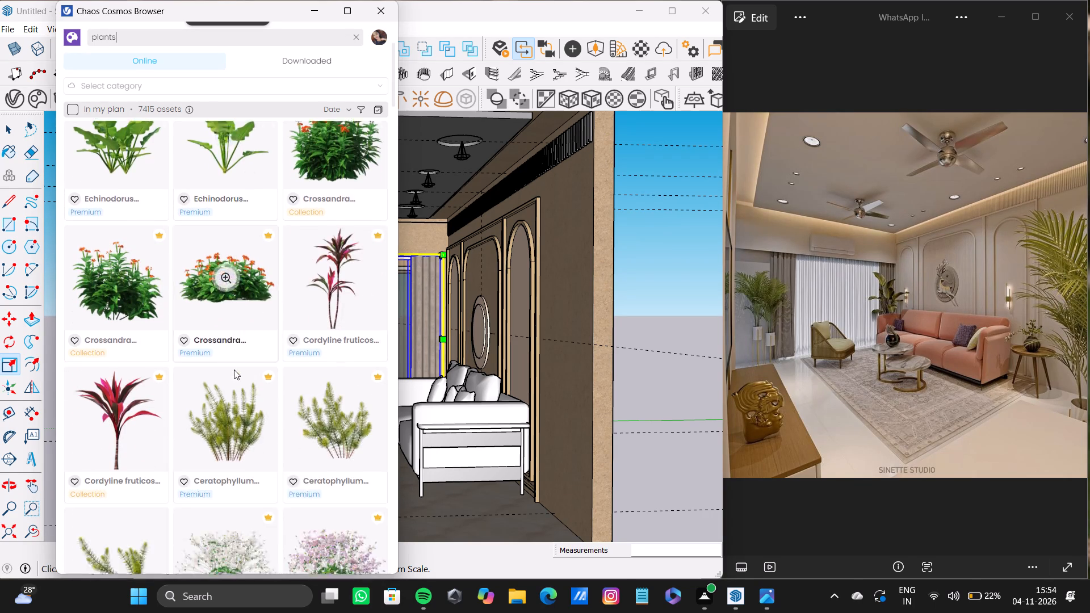
scroll(234, 370, "down", 14)
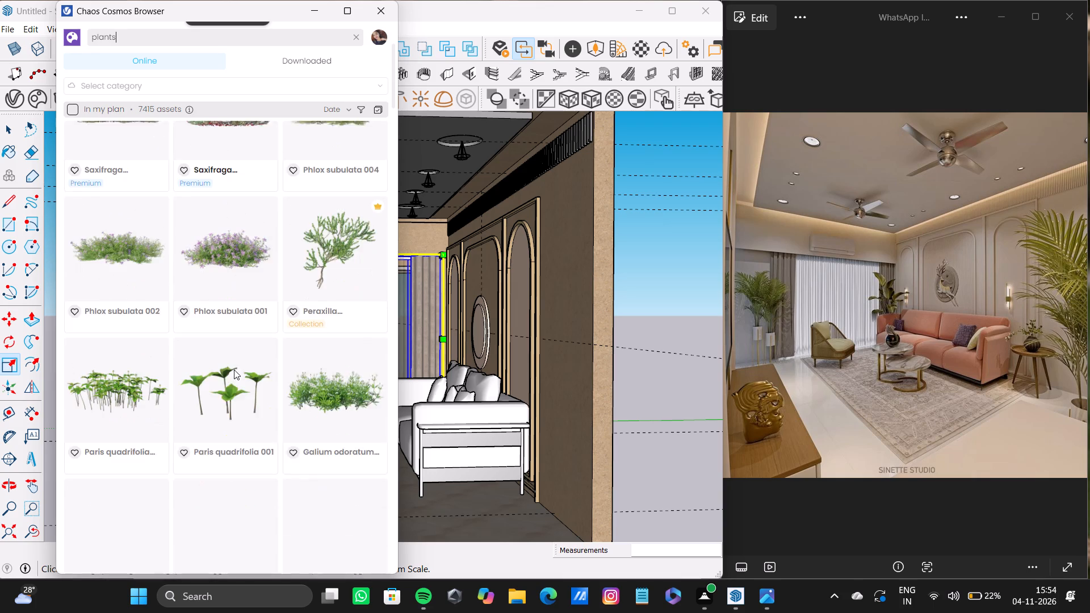
scroll(234, 370, "down", 3)
left_click(379, 7)
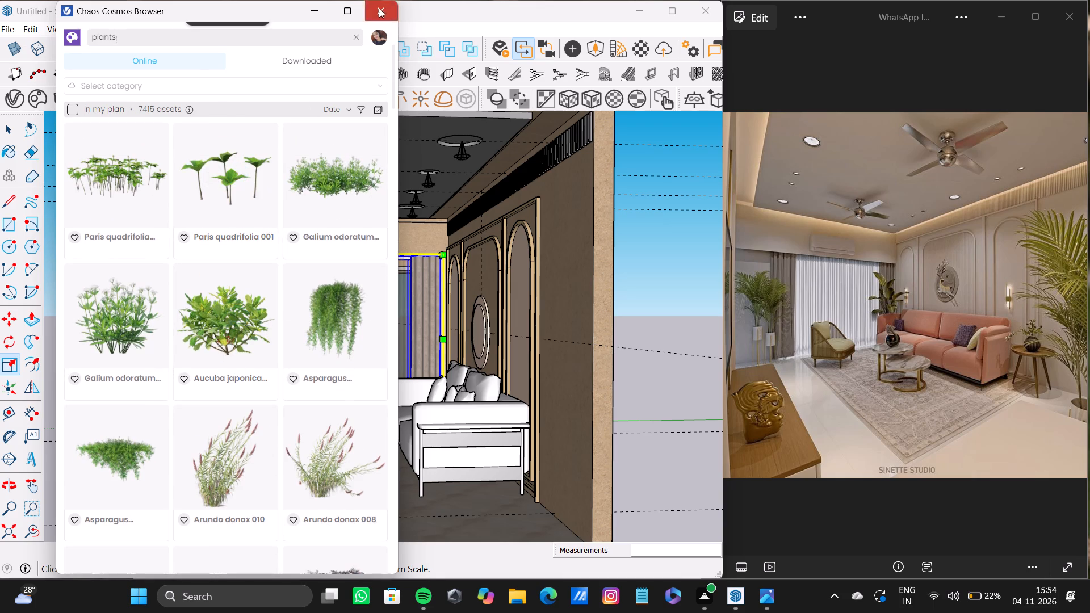
Examine the room from its open front at several angles, checking the curtain, sofa and wooden TV unit layout.
scroll(363, 253, "down", 6)
middle_click_drag(363, 253, 367, 212)
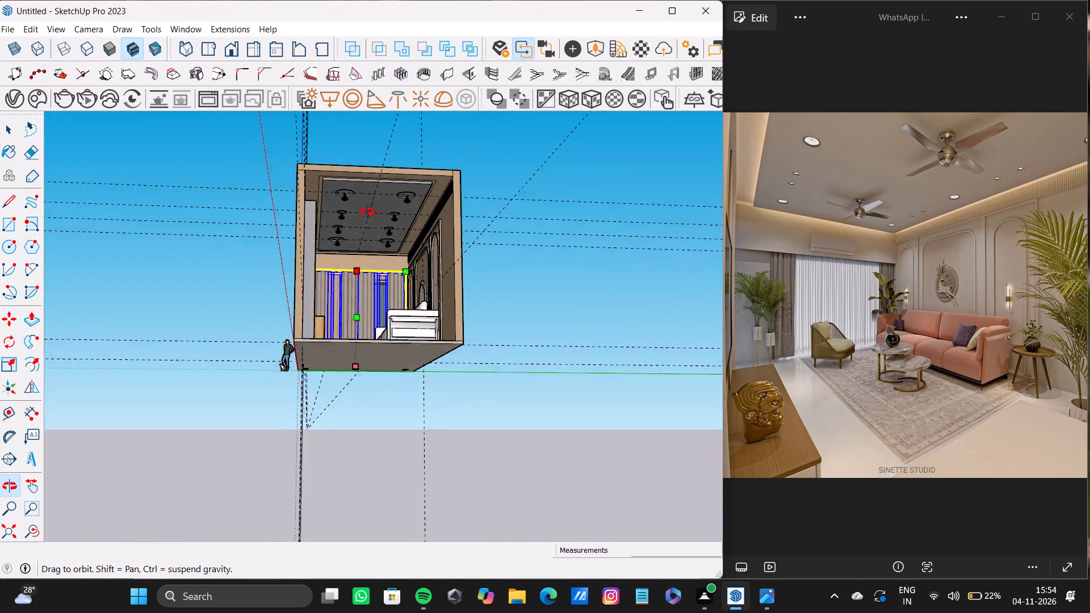
middle_click_drag(367, 212, 429, 243)
scroll(416, 269, "up", 8)
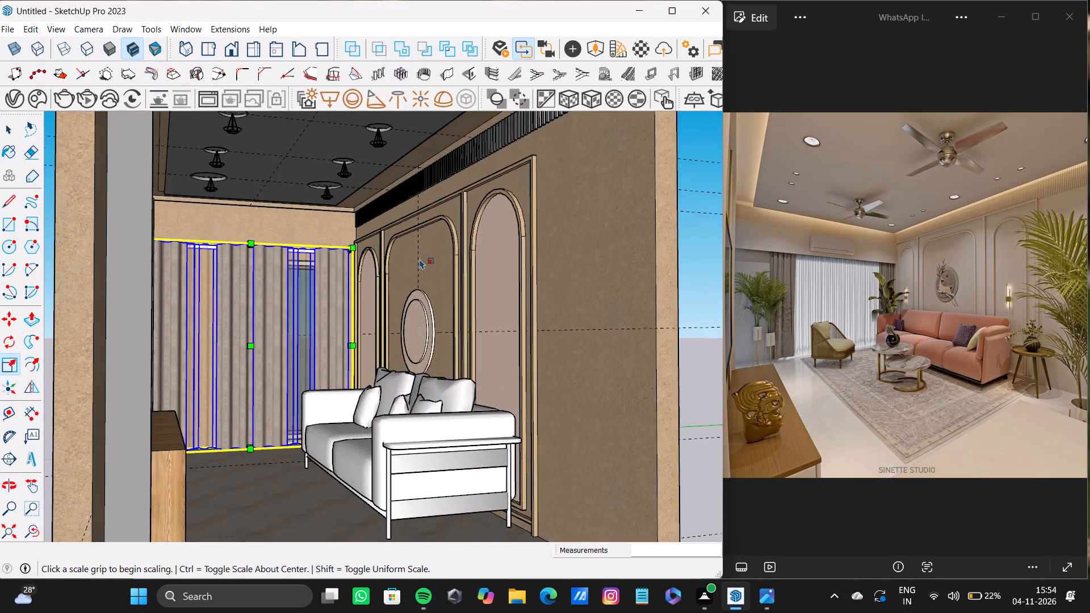
scroll(419, 255, "down", 6)
middle_click_drag(419, 255, 274, 306, "shift")
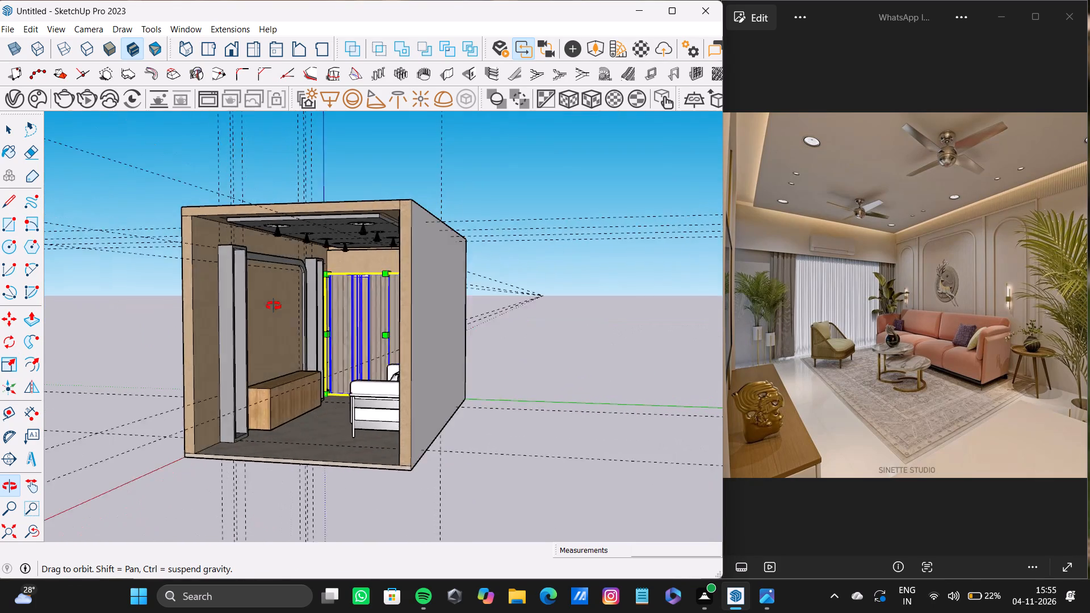
middle_click_drag(274, 306, 317, 320, "shift")
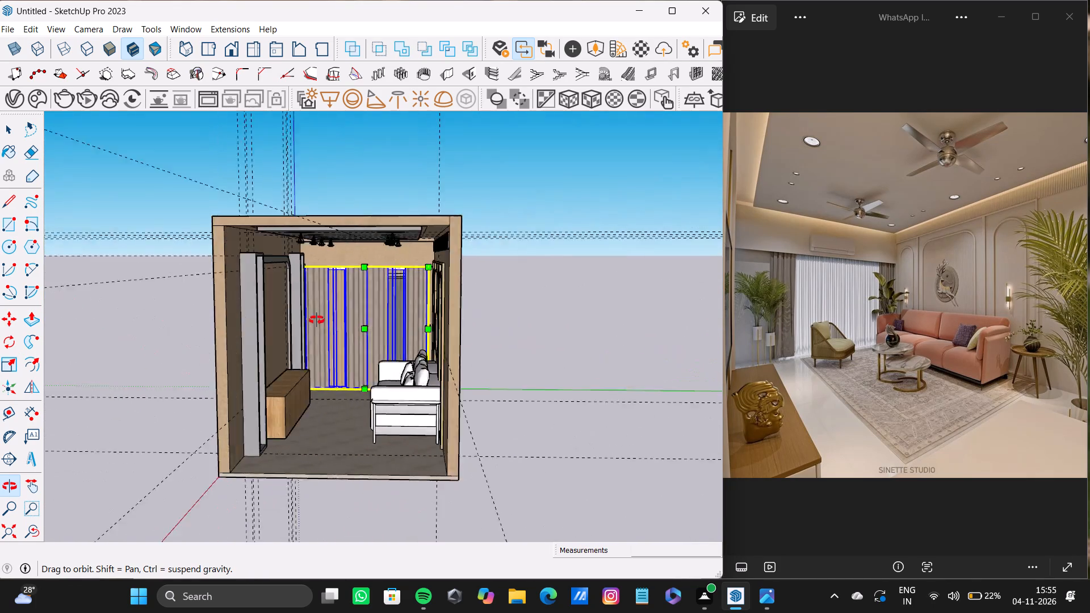
middle_click_drag(317, 320, 265, 308, "shift")
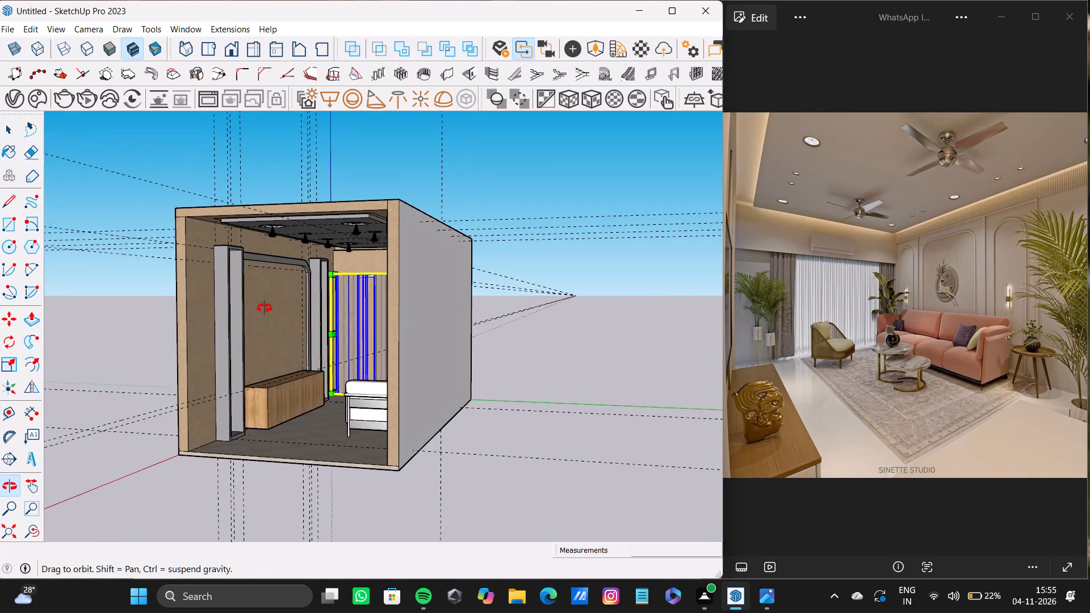
middle_click_drag(265, 308, 290, 318, "shift")
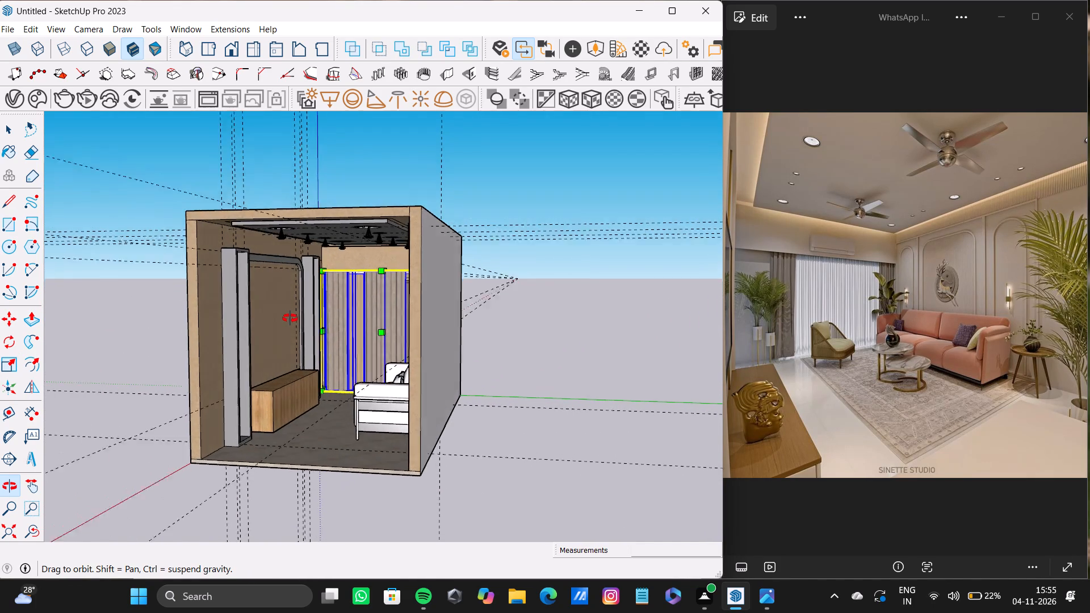
middle_click_drag(290, 318, 271, 324, "shift")
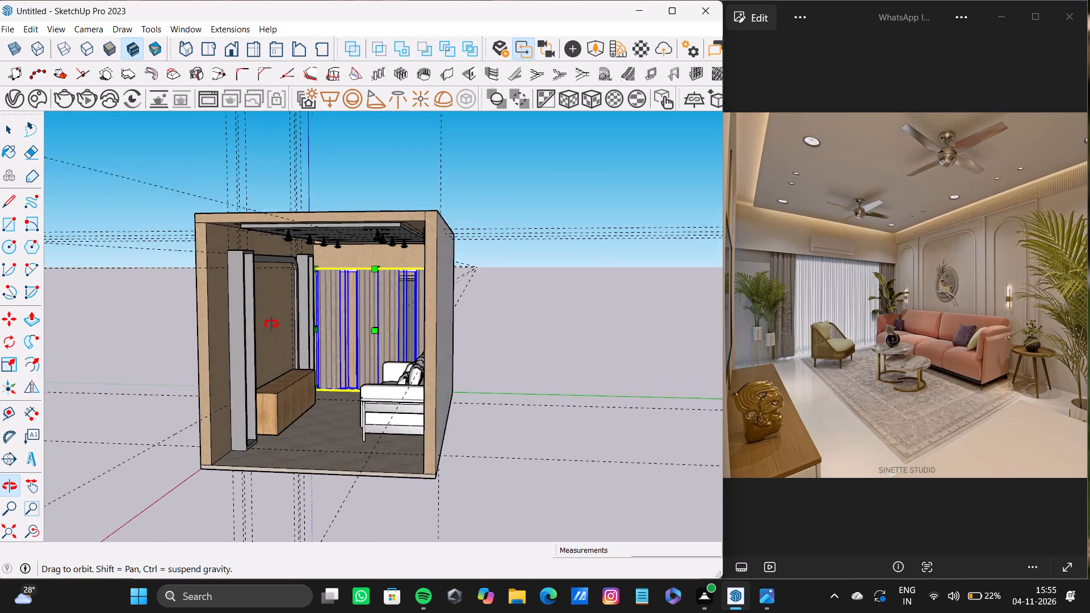
middle_click_drag(271, 324, 270, 323, "shift")
scroll(325, 333, "up", 6)
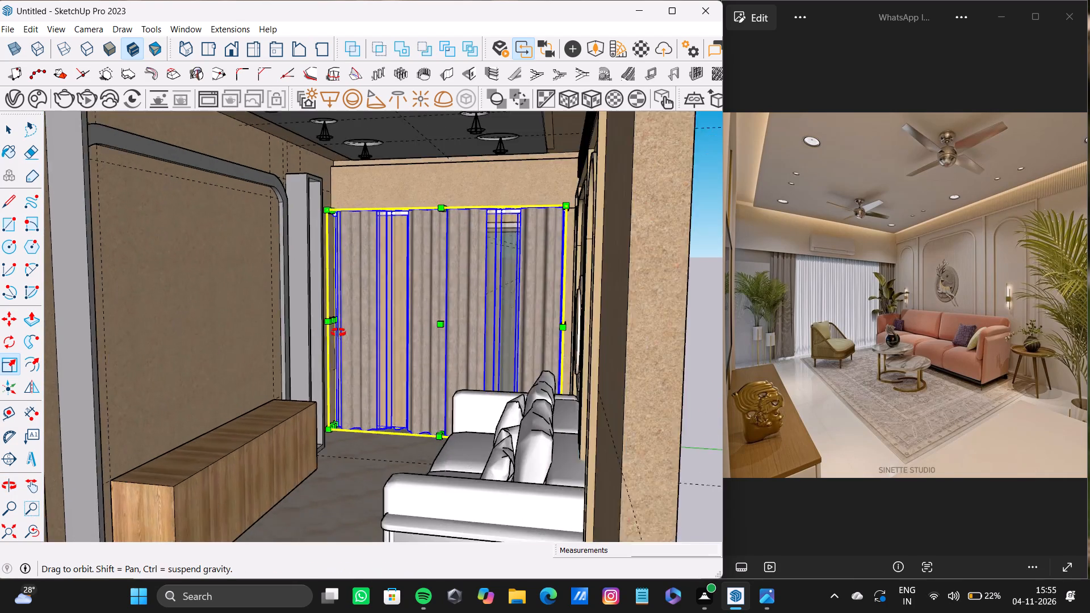
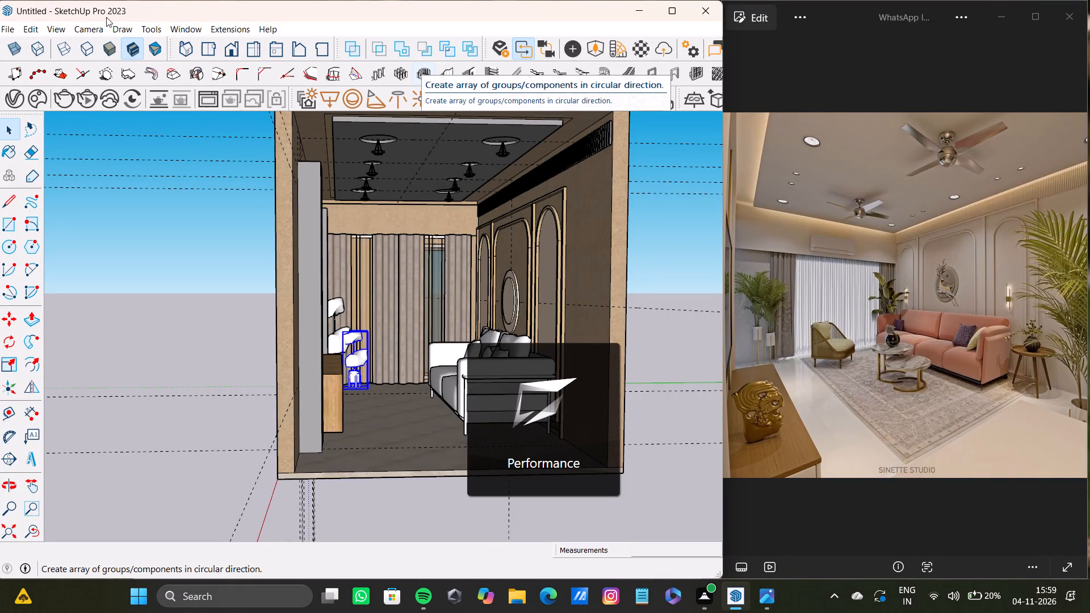
Run an interactive V-Ray render of the room from its open front to check the lighting, then close the frame buffer.
key("space")
scroll(477, 296, "down", 3)
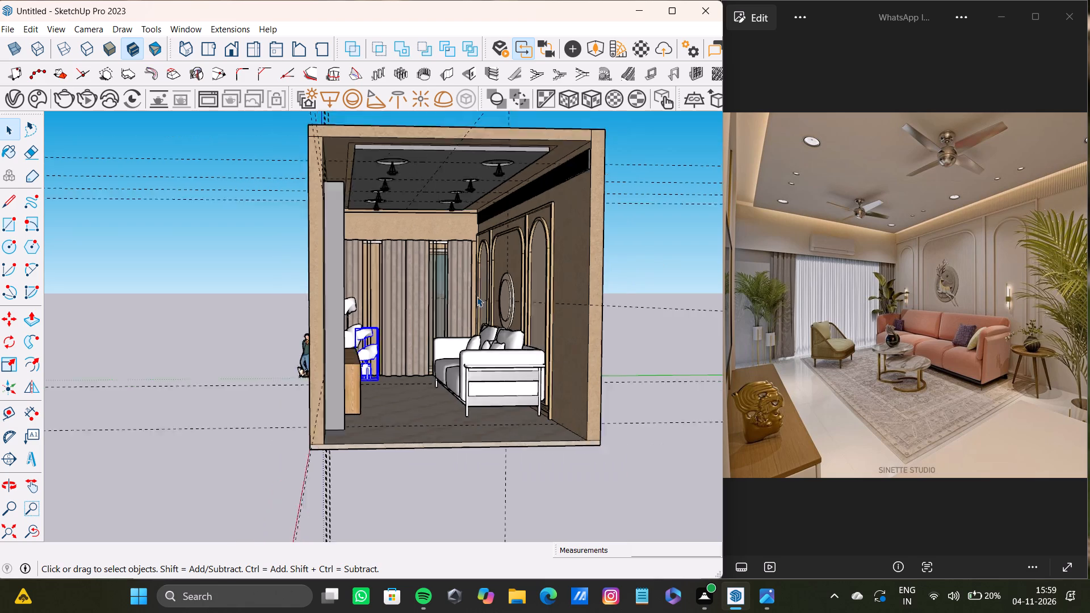
scroll(477, 296, "down", 1)
middle_click_drag(477, 296, 463, 328, "shift")
scroll(457, 331, "up", 5)
middle_click_drag(456, 329, 455, 301)
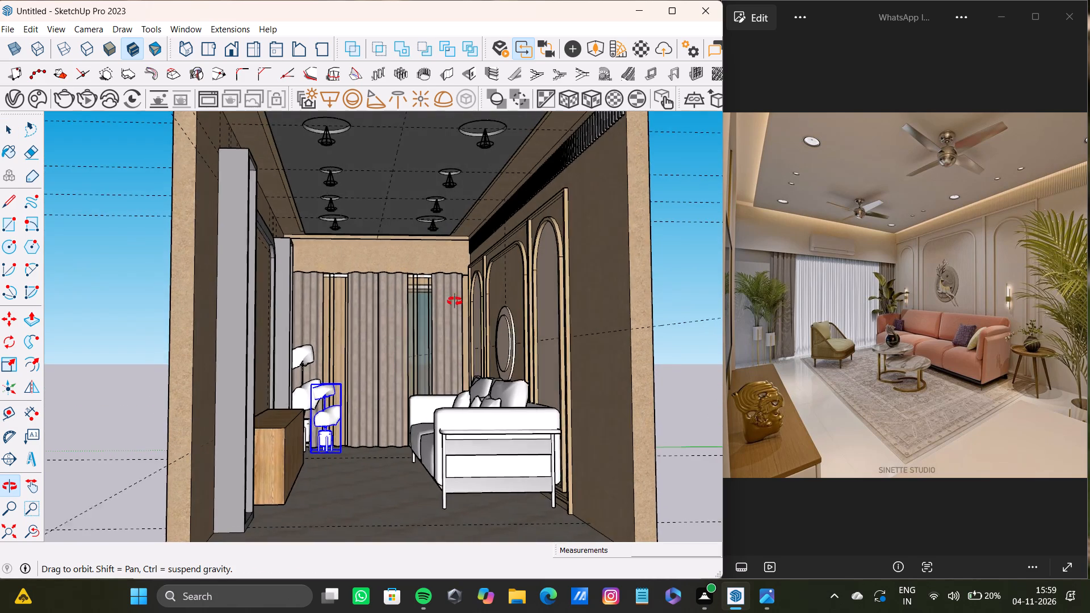
middle_click_drag(455, 301, 465, 302)
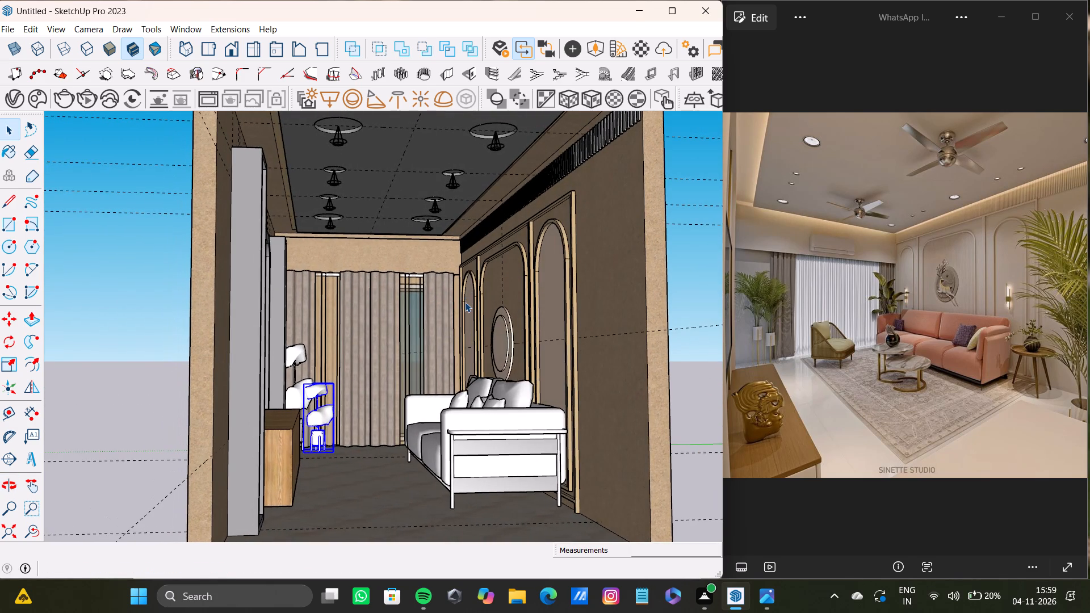
scroll(465, 302, "down", 2)
middle_click_drag(465, 302, 471, 299)
scroll(467, 299, "up", 2)
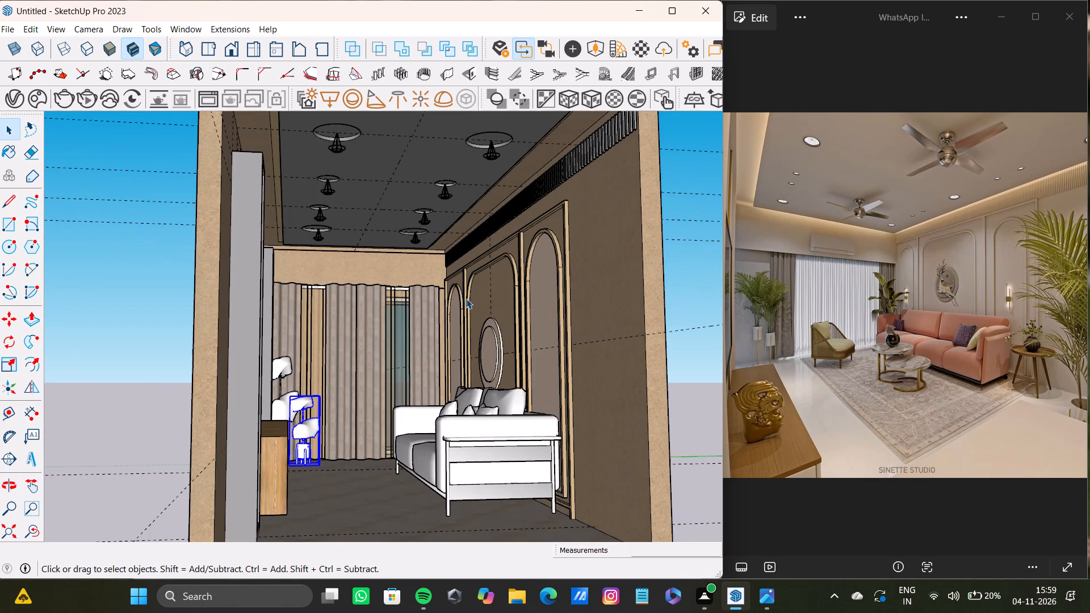
scroll(466, 299, "down", 1)
middle_click_drag(466, 298, 460, 307)
left_click(82, 95)
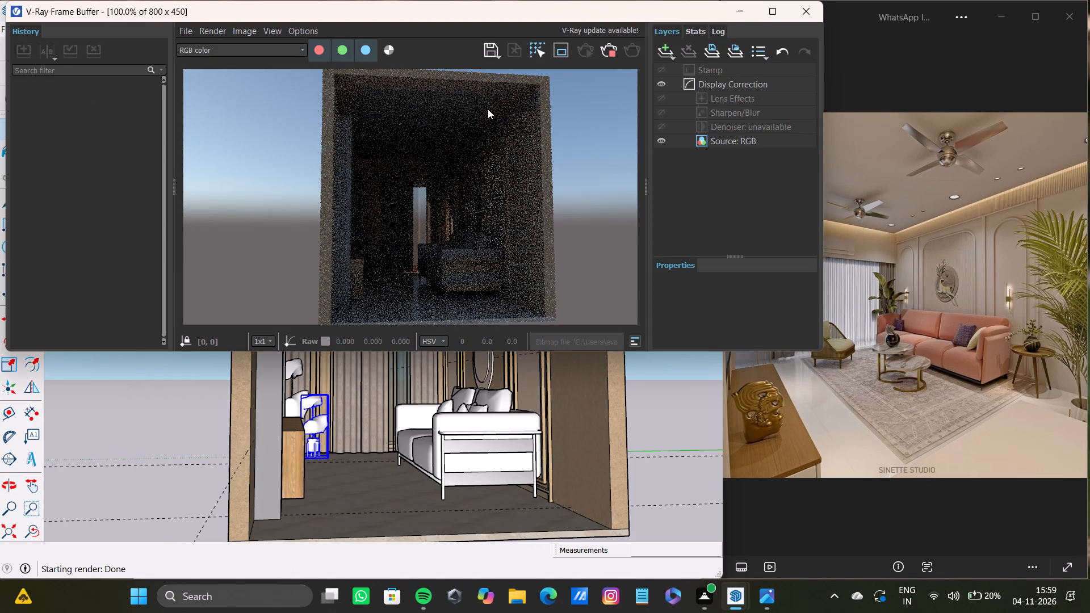
left_click(800, 18)
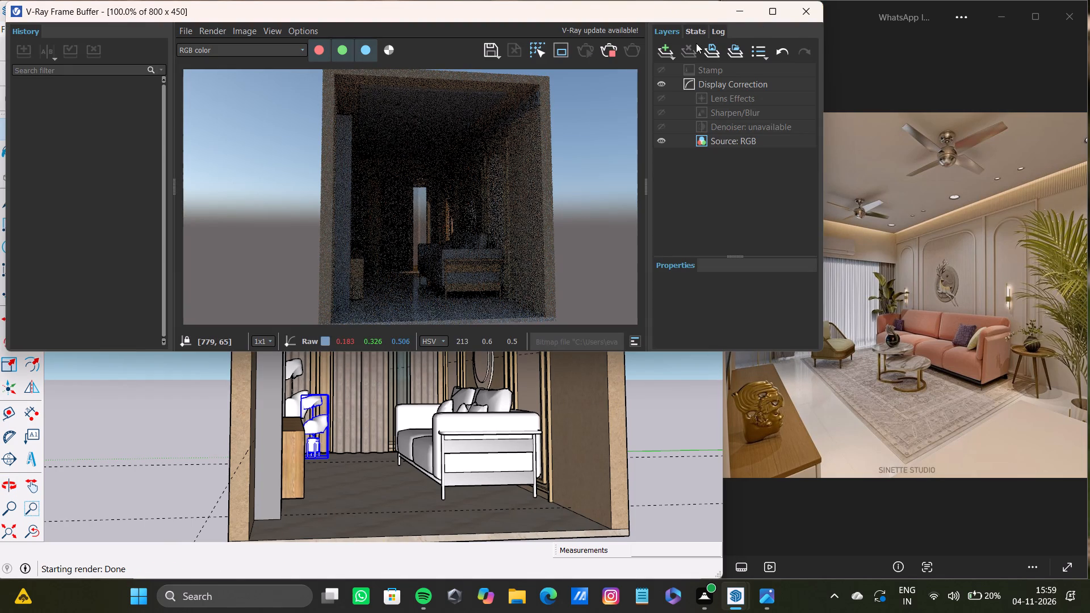
Set the intensity of all eight ceiling spot lights to 10000 in the V-Ray Asset Editor.
left_click(20, 93)
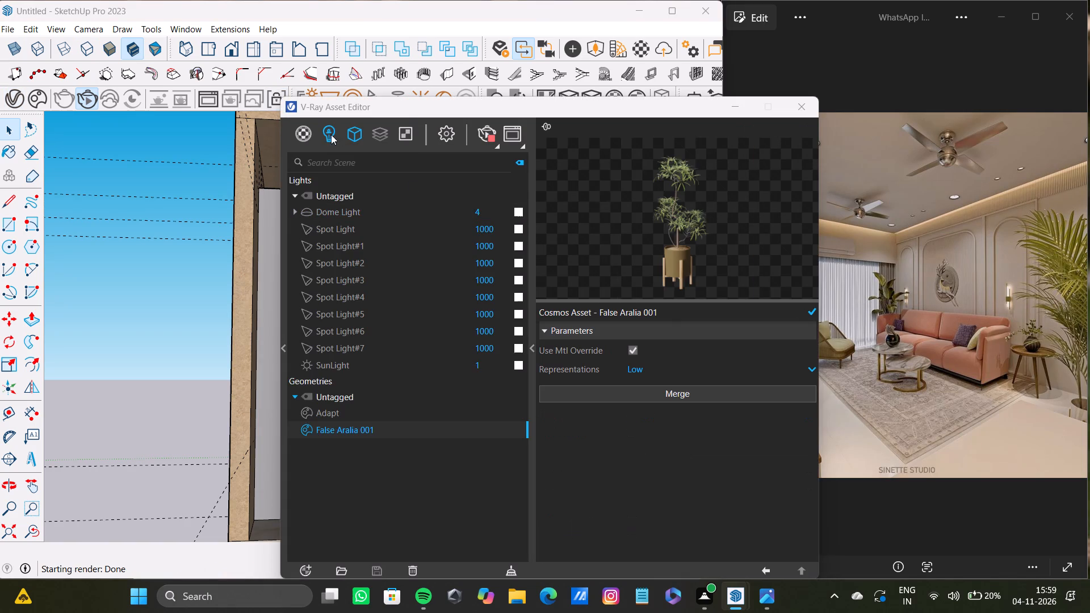
left_click(332, 134)
left_click(502, 232)
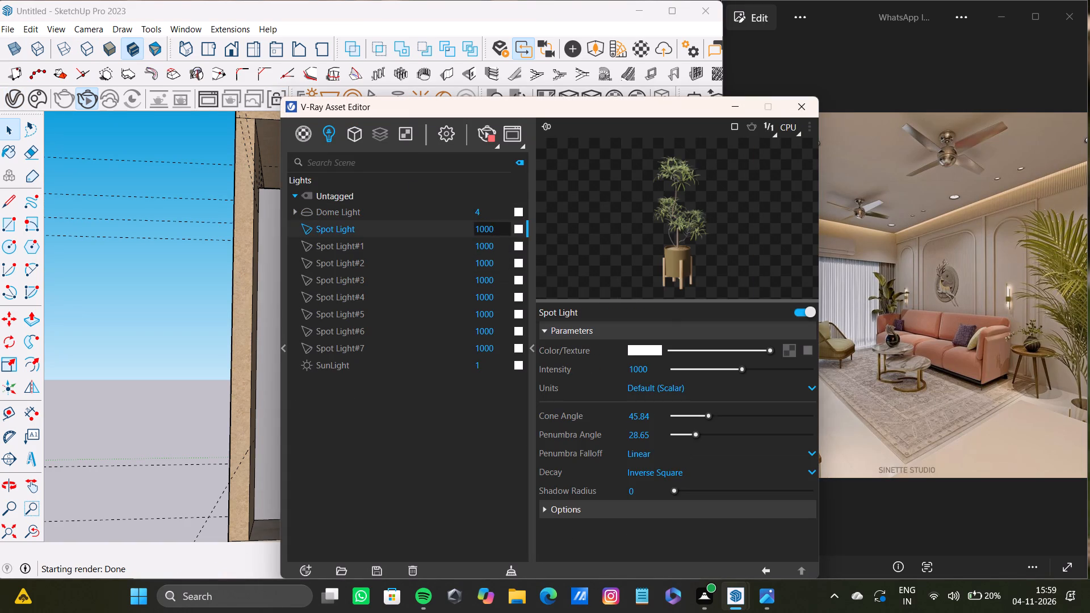
key("0")
left_click(498, 225)
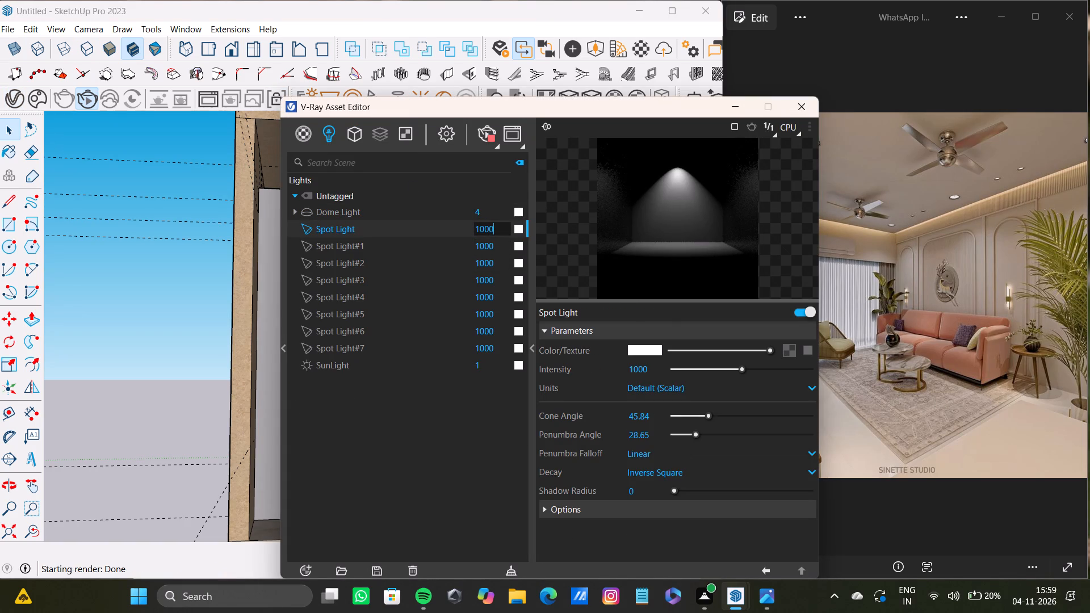
key("0")
left_click(503, 246)
key("0")
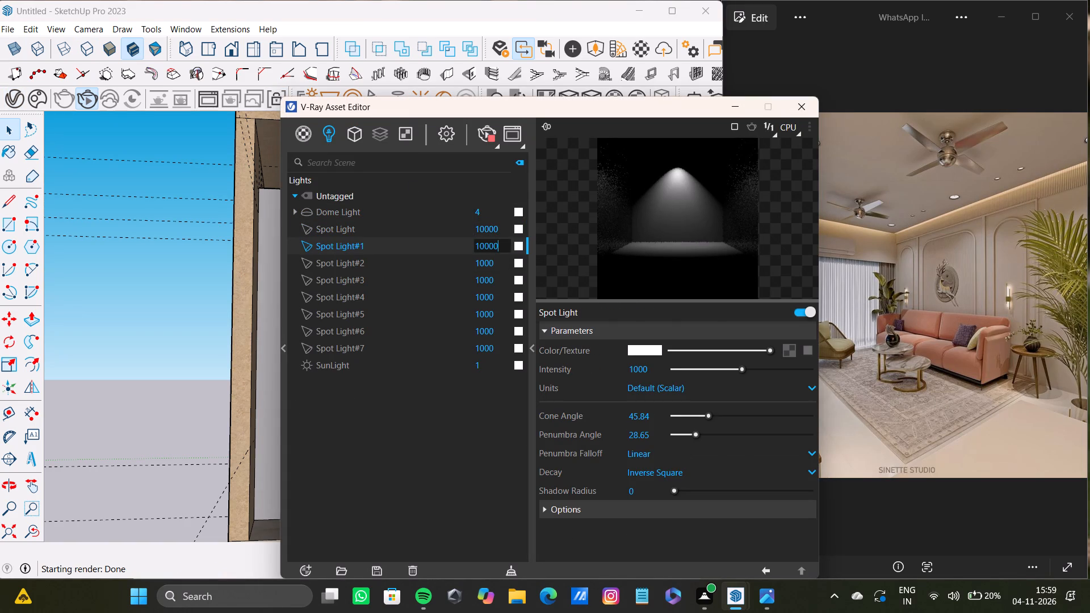
left_click(499, 261)
key("0")
left_click(498, 281)
key("0")
left_click(500, 298)
key("0")
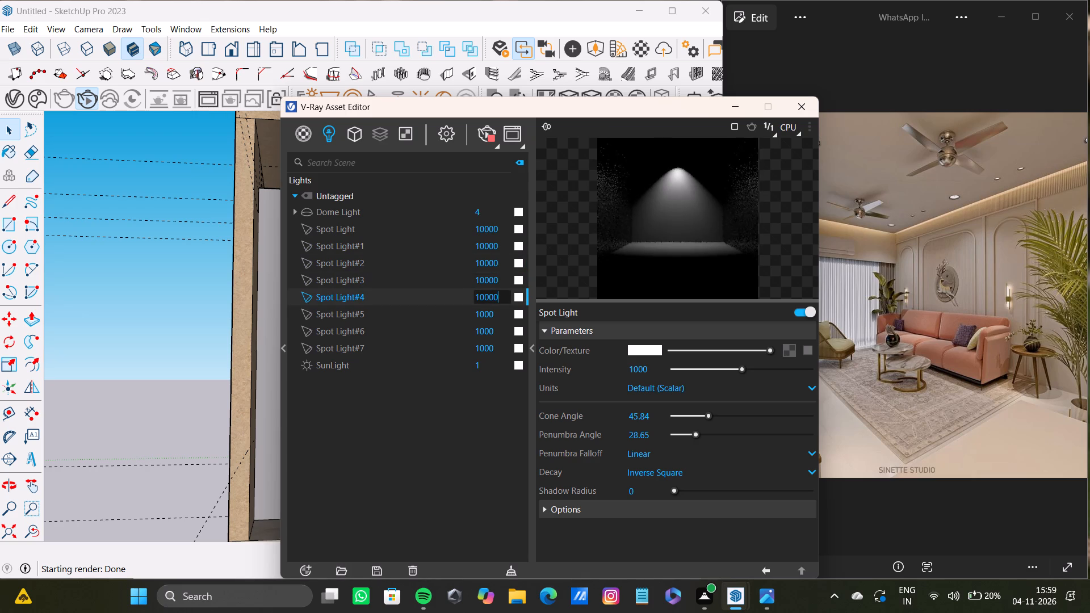
left_click(500, 316)
key("0")
left_click(501, 333)
key("0")
left_click(502, 350)
key("0")
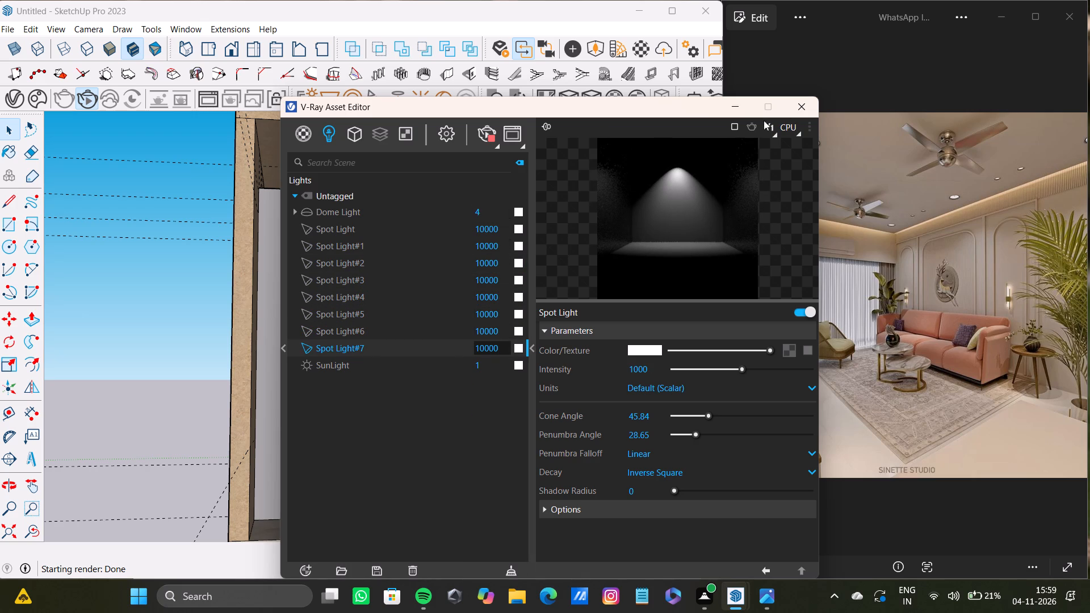
left_click(807, 105)
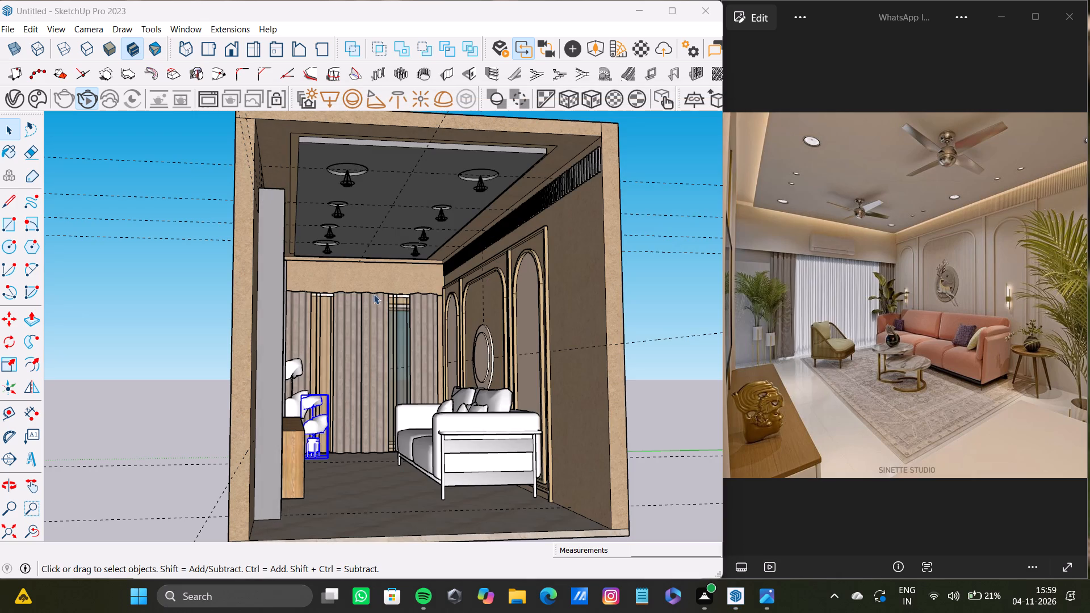
Place a V-Ray dome light on the floor between the wooden TV unit and the sofa.
middle_click_drag(412, 296, 386, 297, "shift")
scroll(384, 298, "up", 1)
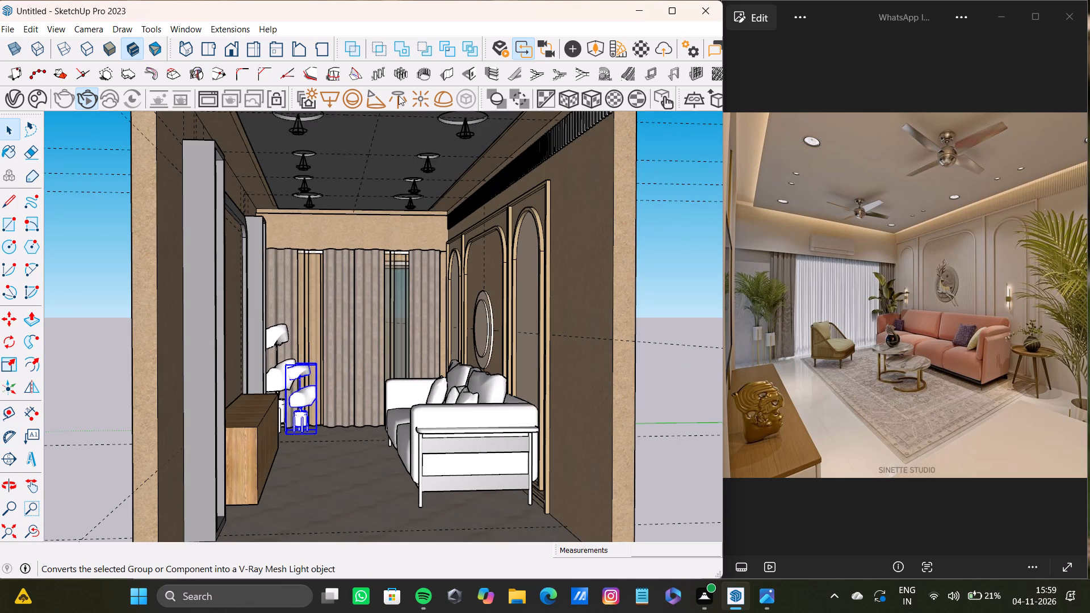
left_click(436, 103)
scroll(348, 355, "down", 3)
middle_click_drag(354, 377, 371, 374)
scroll(351, 422, "up", 3)
left_click(373, 427)
key("space")
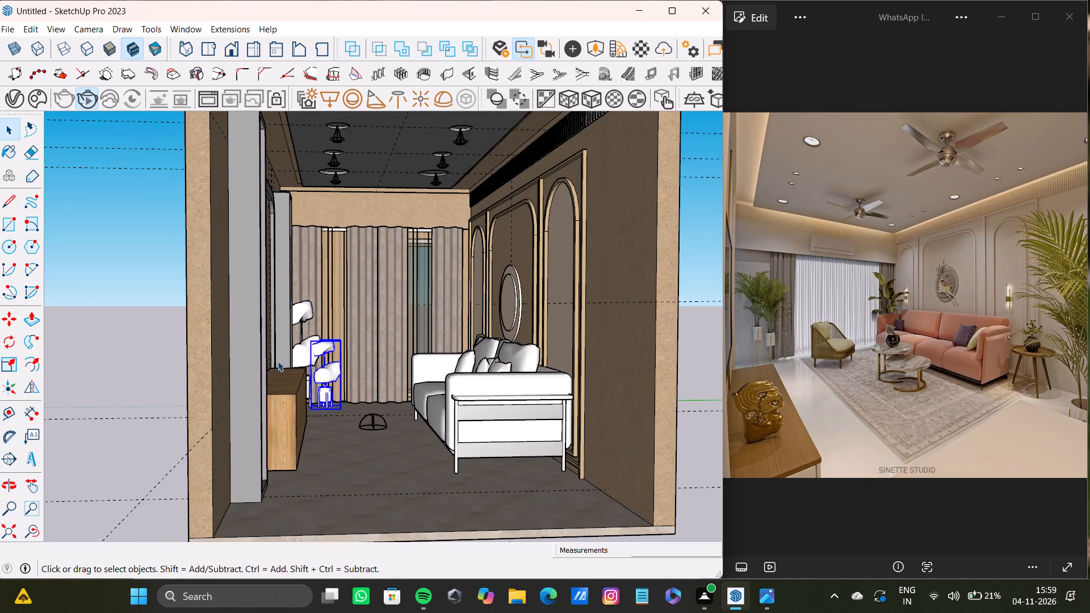
Set the new dome light's intensity to 2 in the V-Ray Asset Editor, then close the editor.
scroll(364, 412, "up", 3)
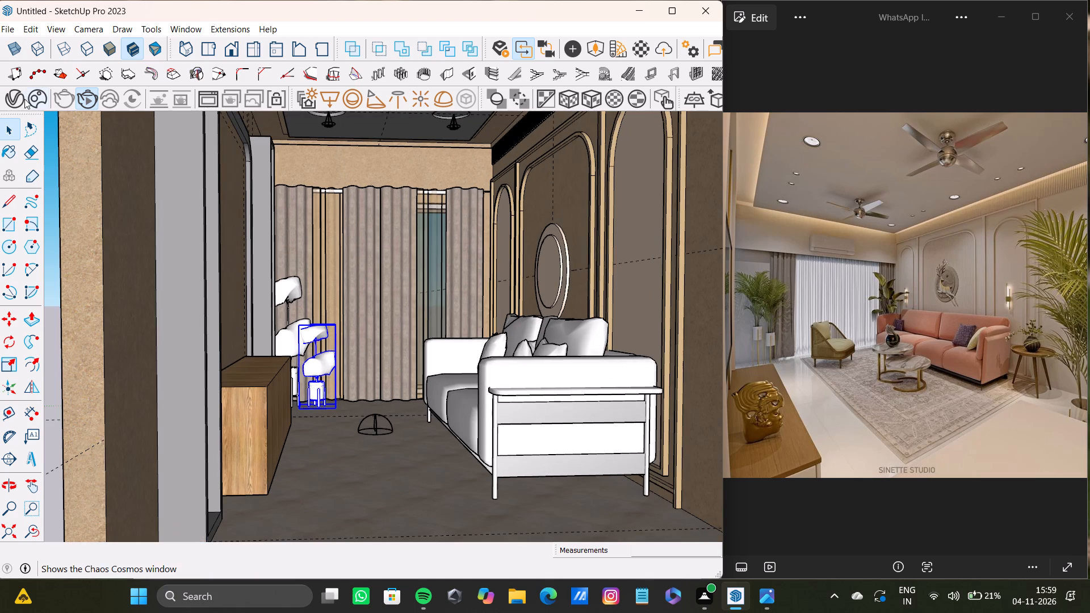
left_click(19, 99)
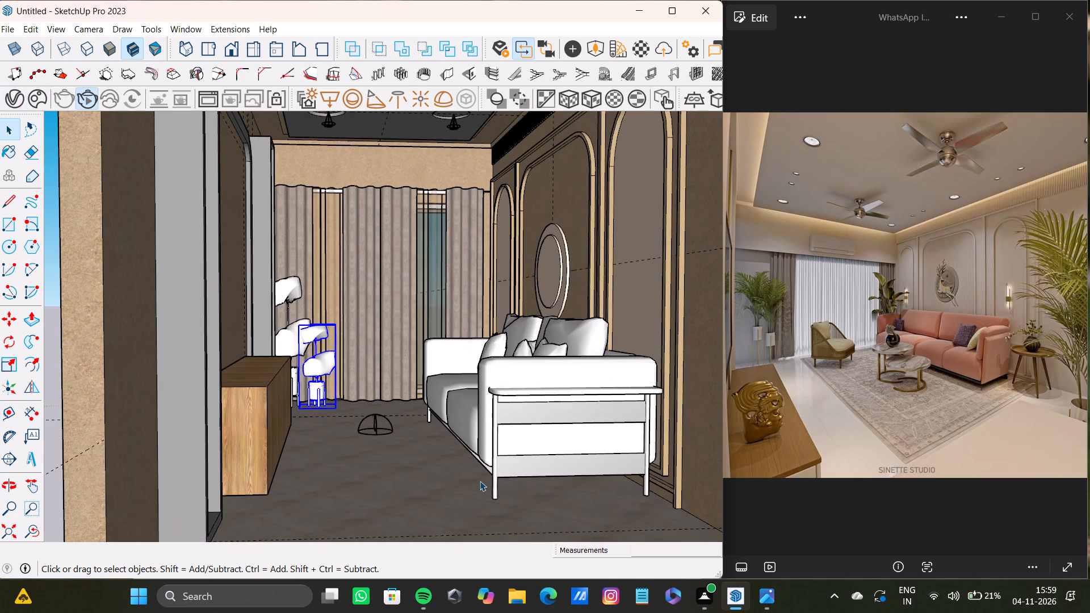
left_click(40, 105)
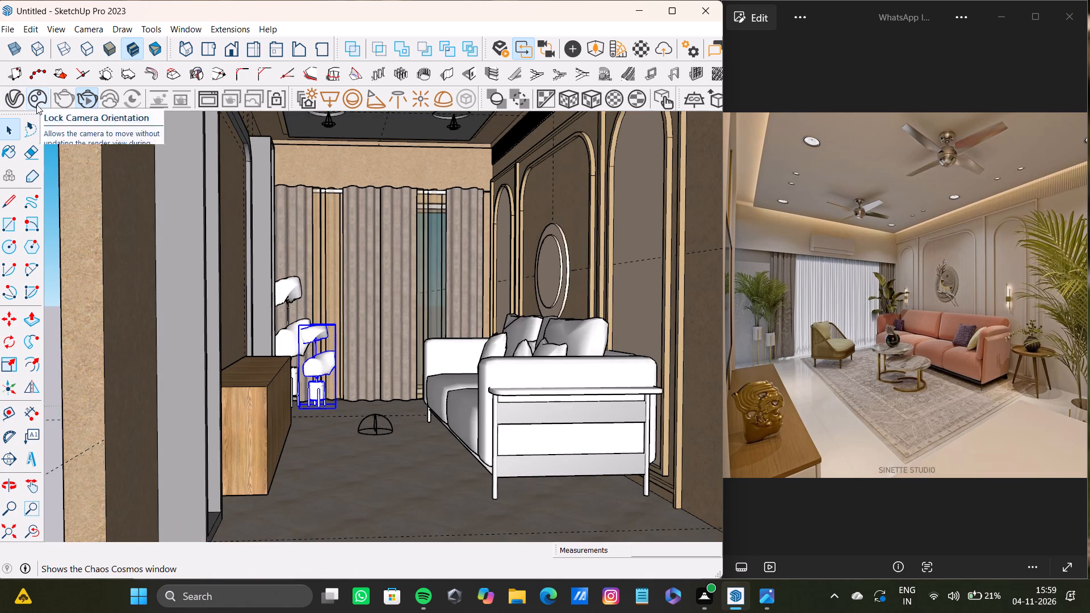
left_click(382, 9)
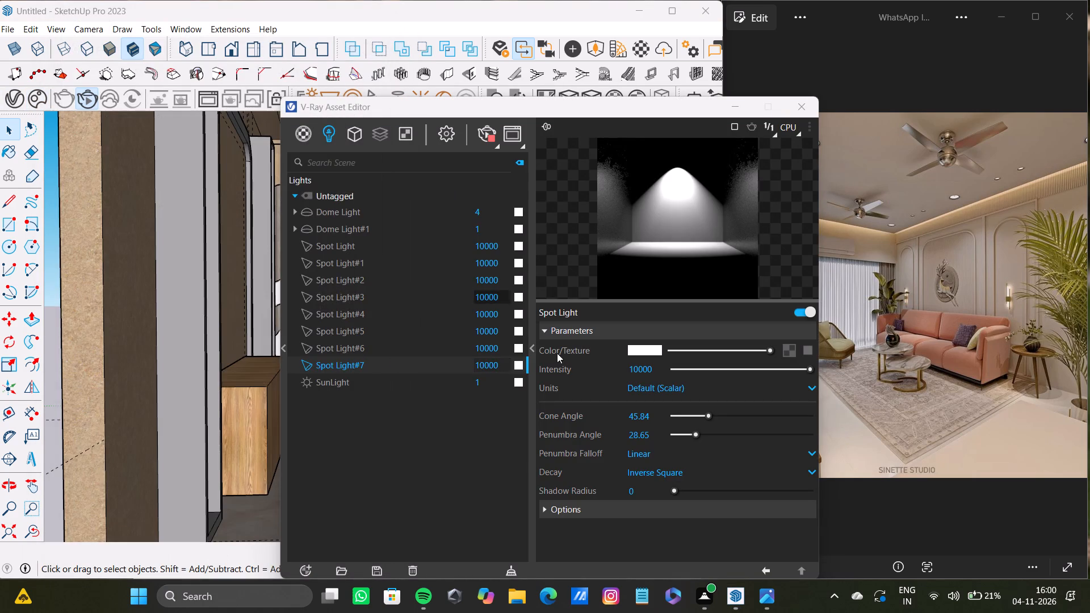
left_click_drag(485, 230, 433, 229)
key("BackSpace")
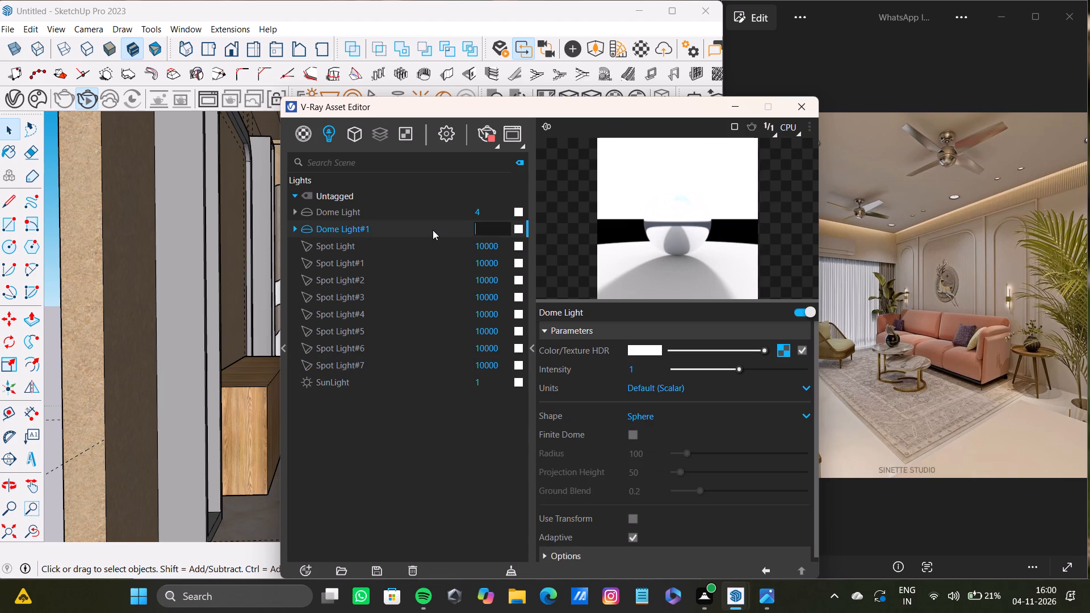
key("2")
key("Return")
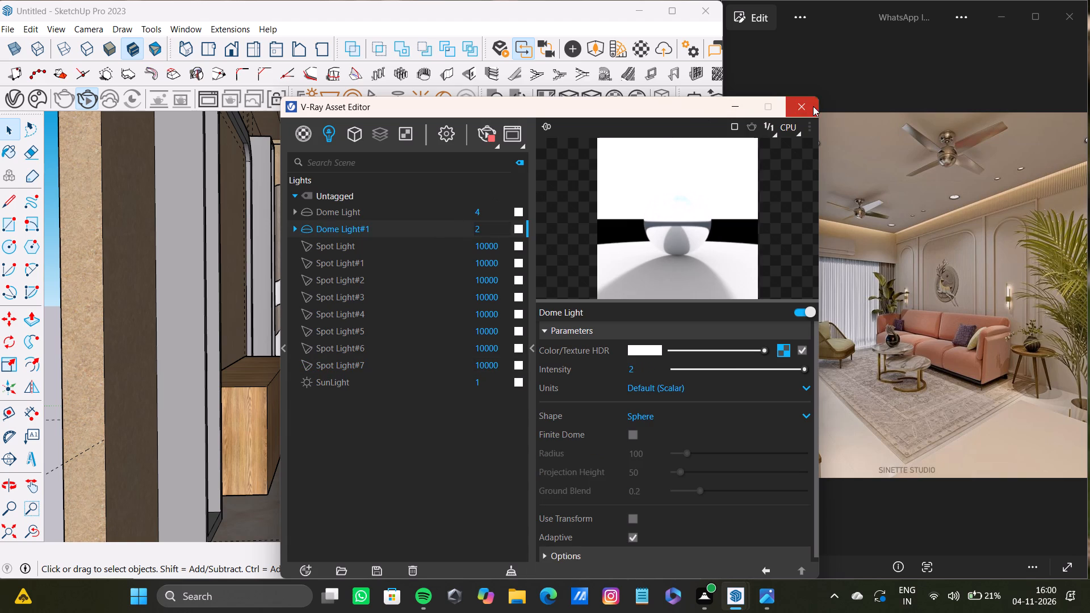
left_click(813, 107)
Scale the new dome light on the floor to about 2.43 times its height, keeping its width.
key("space")
left_click(376, 421)
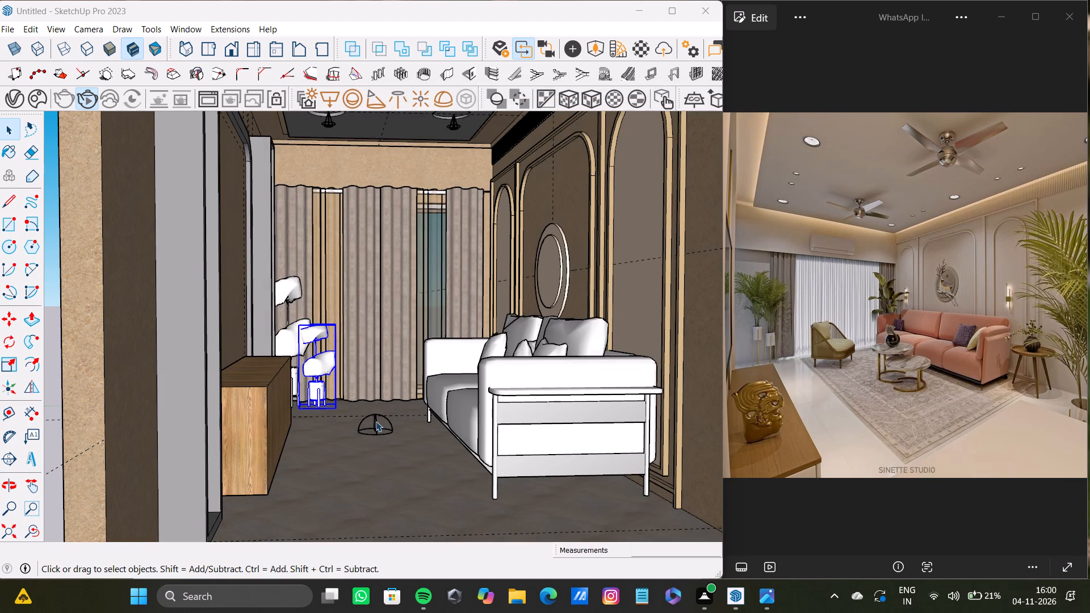
left_click(380, 439)
scroll(396, 359, "down", 14)
scroll(395, 359, "down", 20)
scroll(395, 359, "down", 20)
scroll(395, 359, "down", 1)
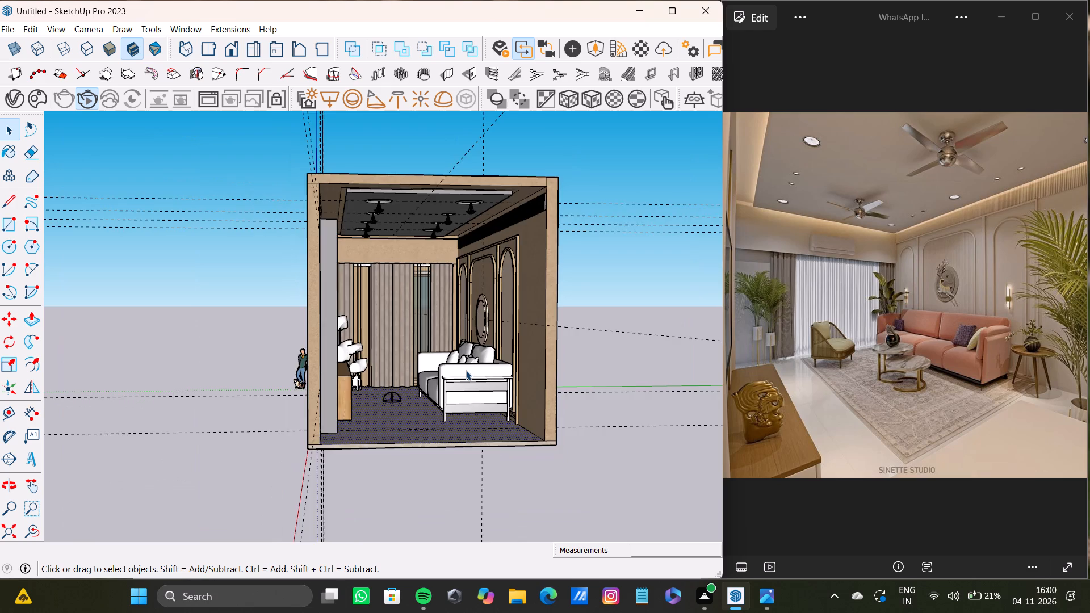
scroll(422, 393, "up", 15)
left_click(394, 393)
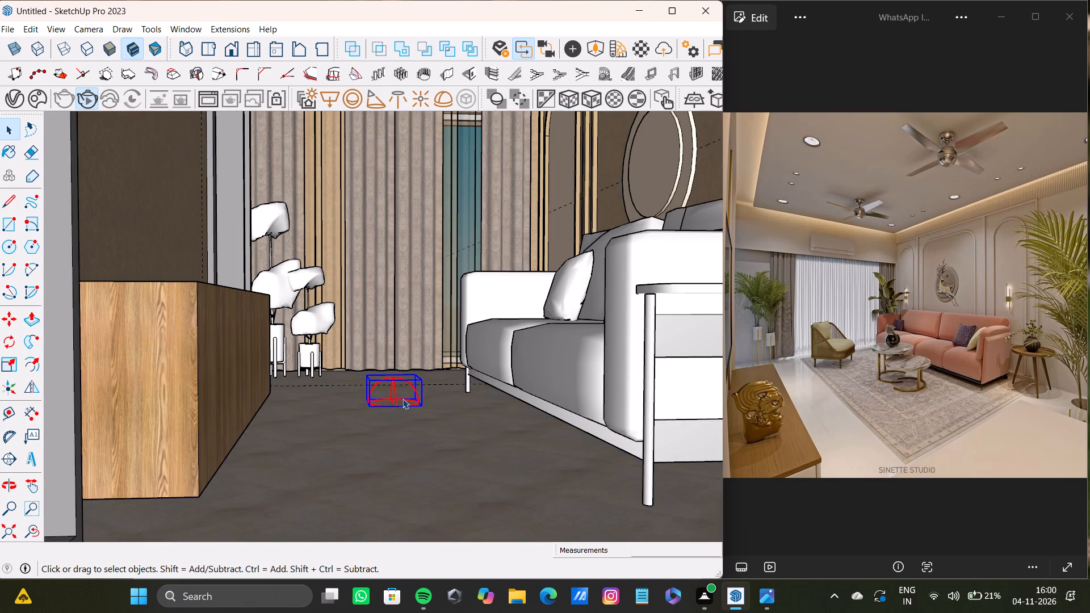
key("s")
left_click_drag(416, 372, 415, 341)
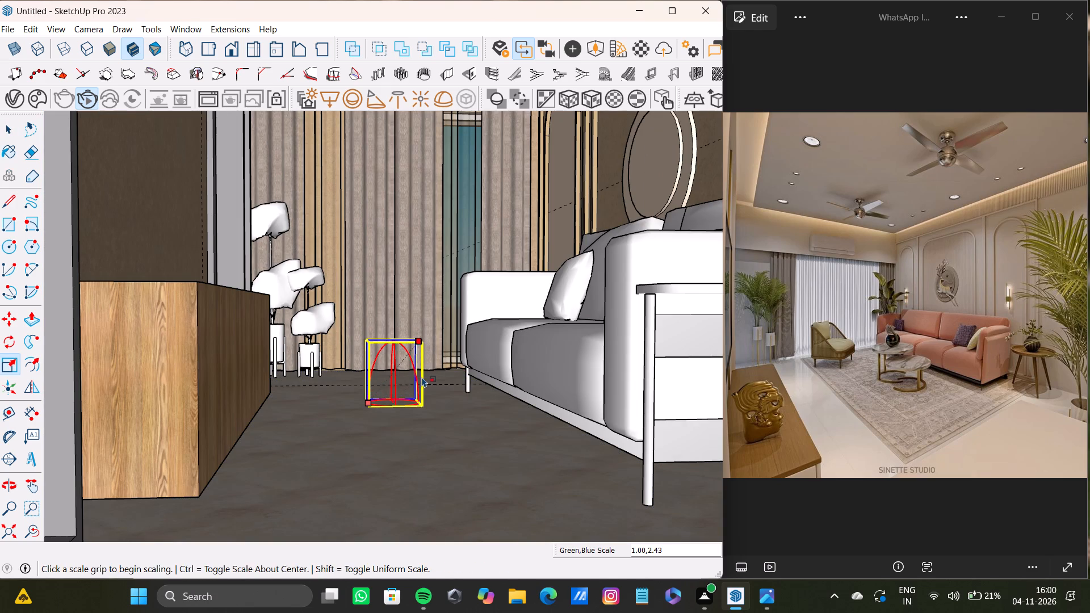
key("space")
Examine the room from its open front at several angles, checking the scaled dome light against the sofa and TV unit.
scroll(422, 377, "down", 19)
middle_click_drag(413, 389, 442, 415)
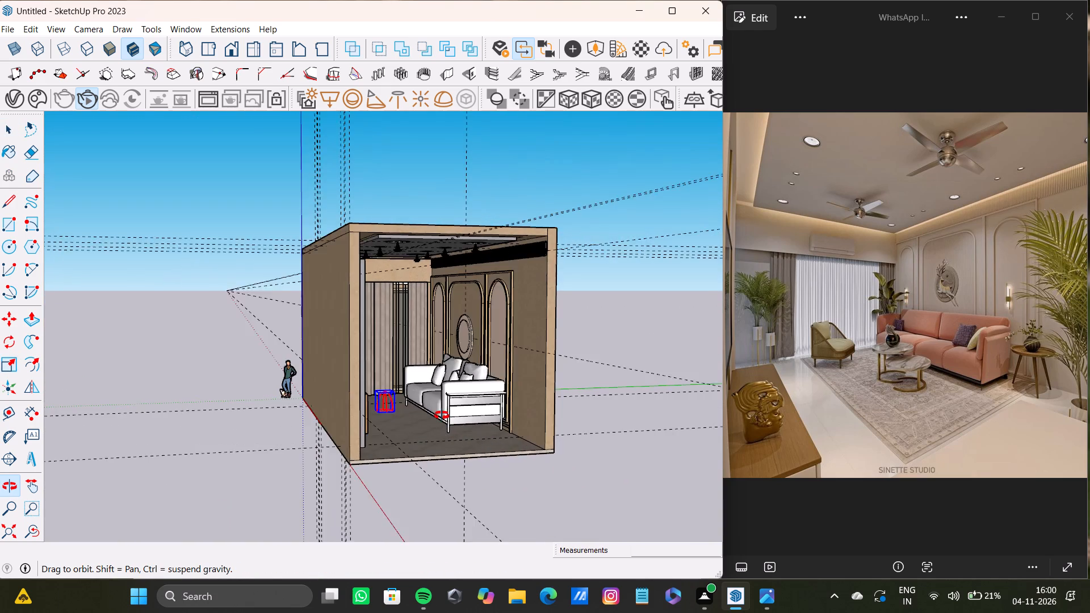
middle_click_drag(442, 415, 389, 414)
scroll(389, 410, "up", 6)
middle_click_drag(387, 398, 364, 398)
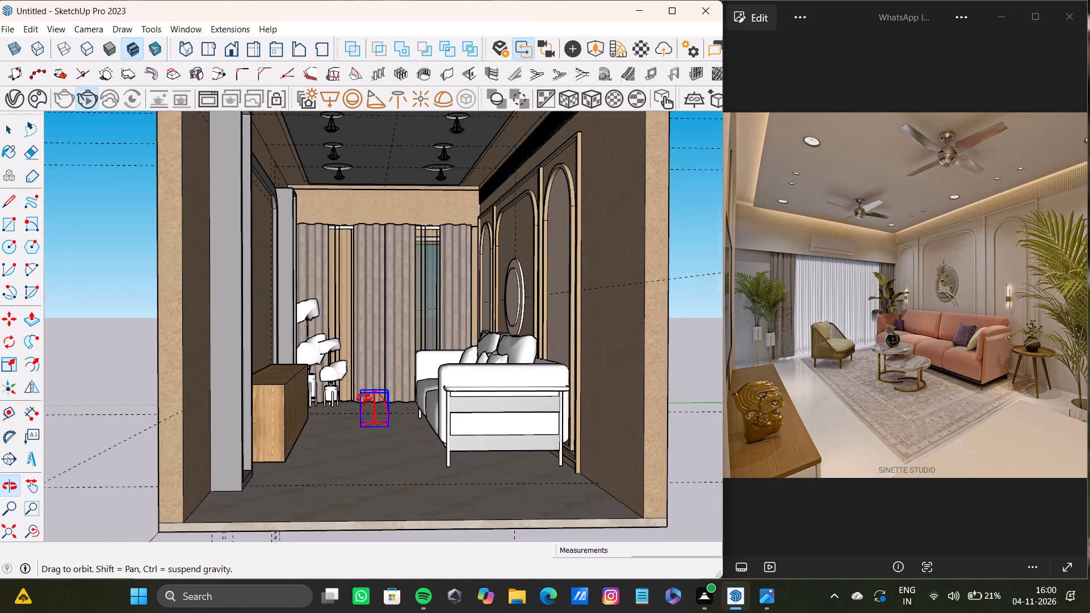
middle_click_drag(364, 398, 374, 425)
scroll(373, 418, "down", 2)
middle_click_drag(371, 415, 366, 425, "shift")
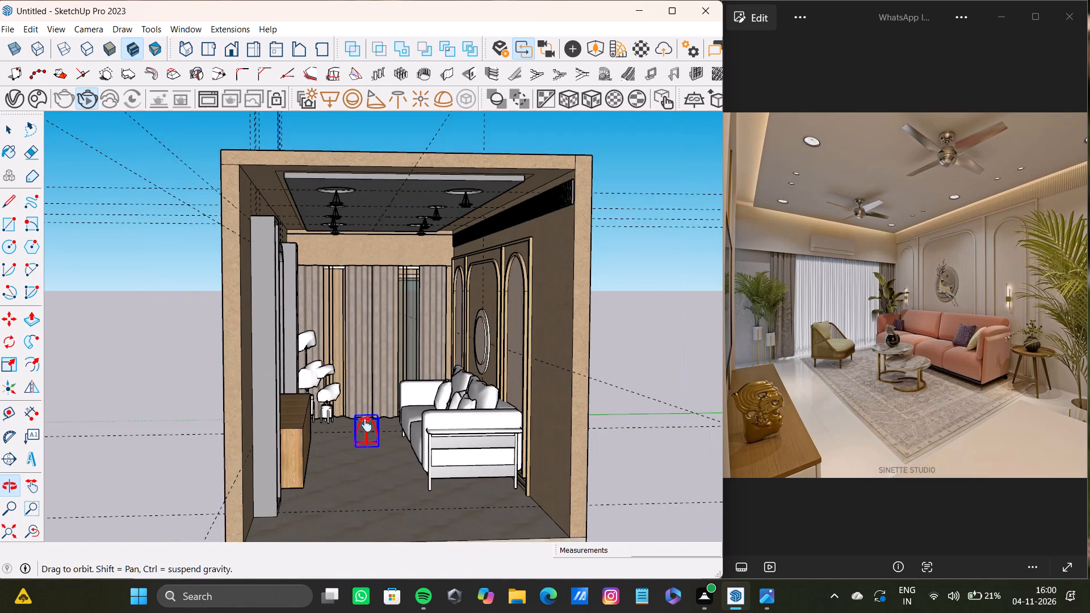
middle_click_drag(366, 425, 369, 402, "shift")
scroll(368, 402, "up", 2)
scroll(367, 401, "down", 1)
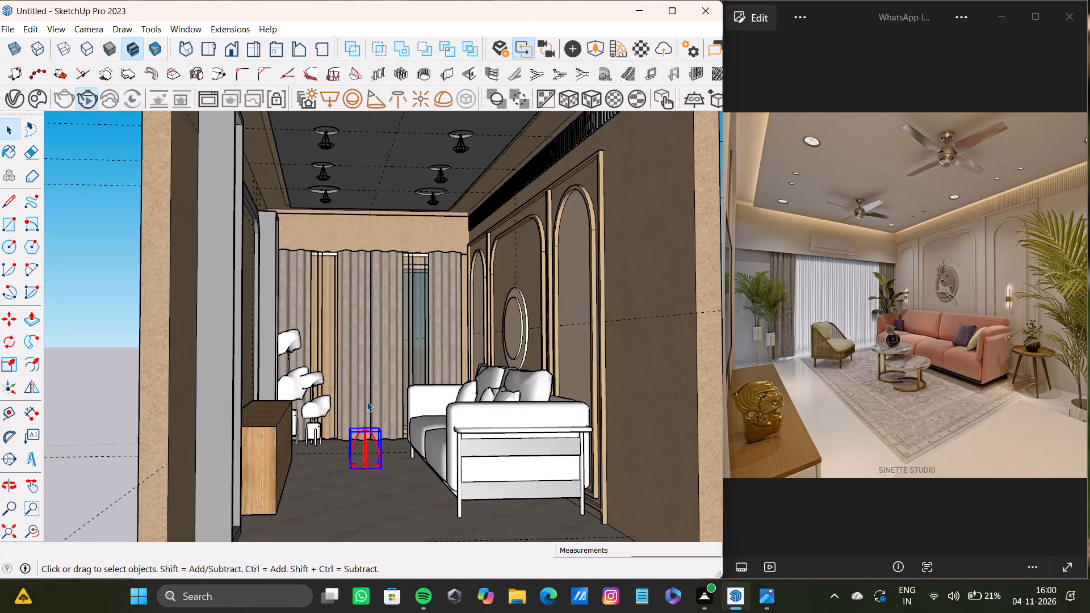
middle_click_drag(367, 400, 358, 411)
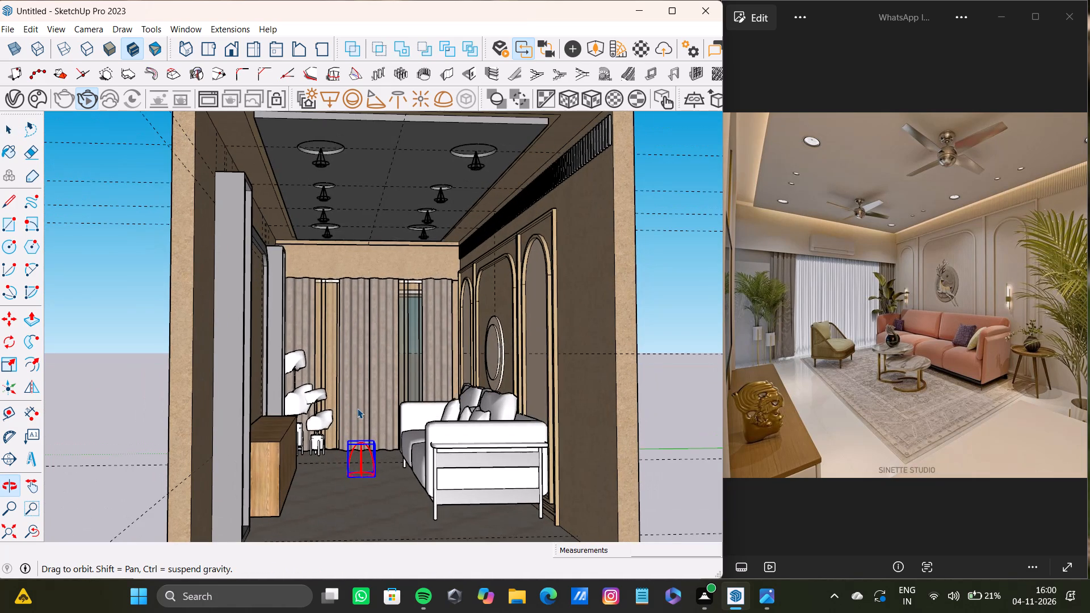
scroll(357, 408, "down", 1)
Stop the running interactive V-Ray render.
left_click(89, 97)
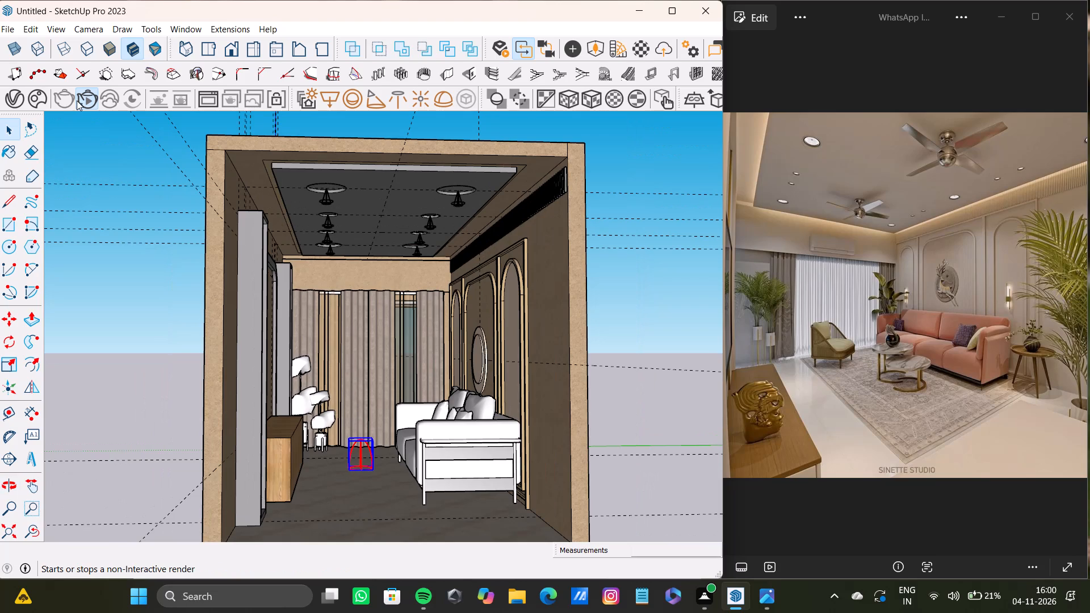
left_click_drag(87, 97, 87, 110)
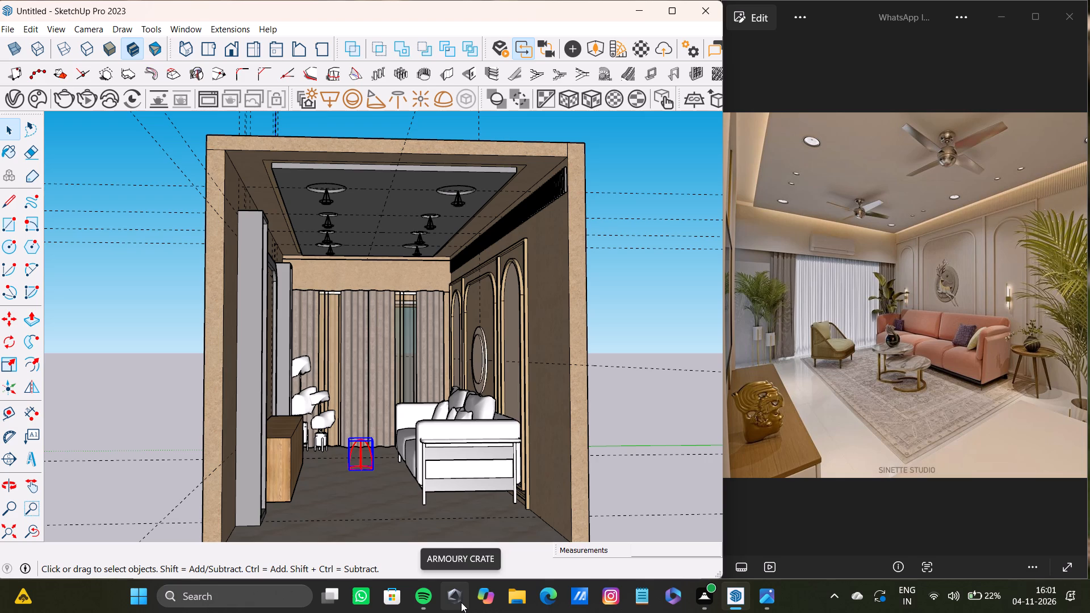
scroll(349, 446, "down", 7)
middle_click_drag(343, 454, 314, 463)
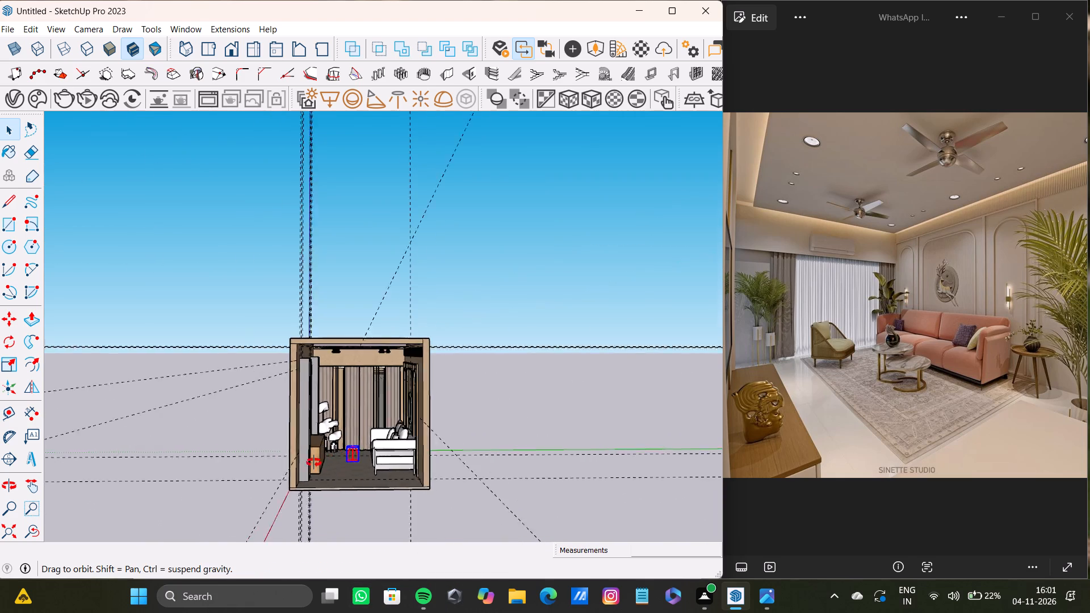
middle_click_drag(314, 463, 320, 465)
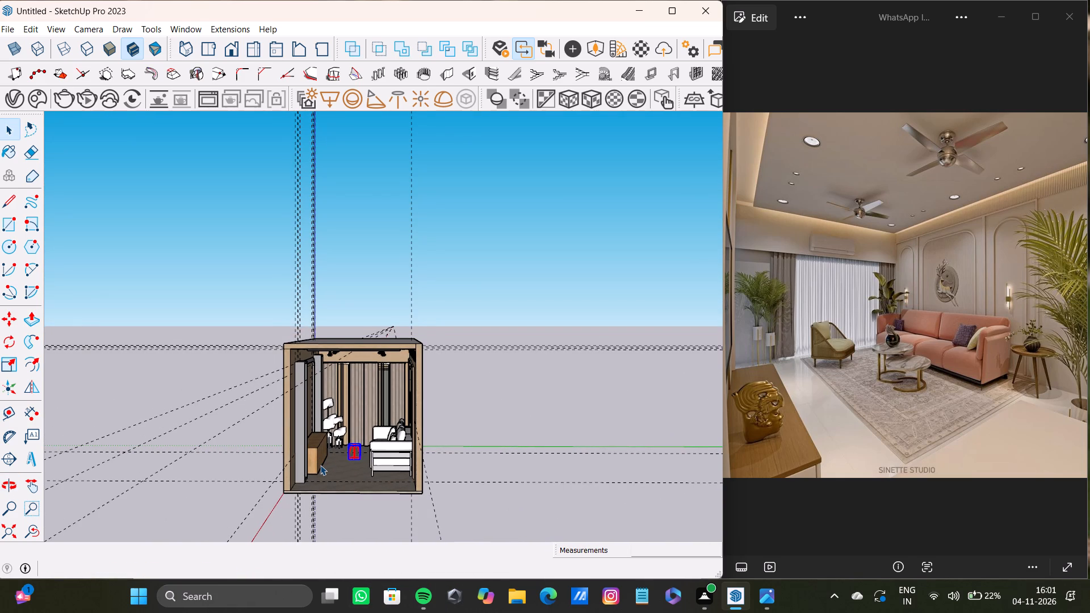
Scale the selected dome light on the floor sideways toward the TV unit until it is roughly as wide as it is tall.
scroll(340, 456, "up", 12)
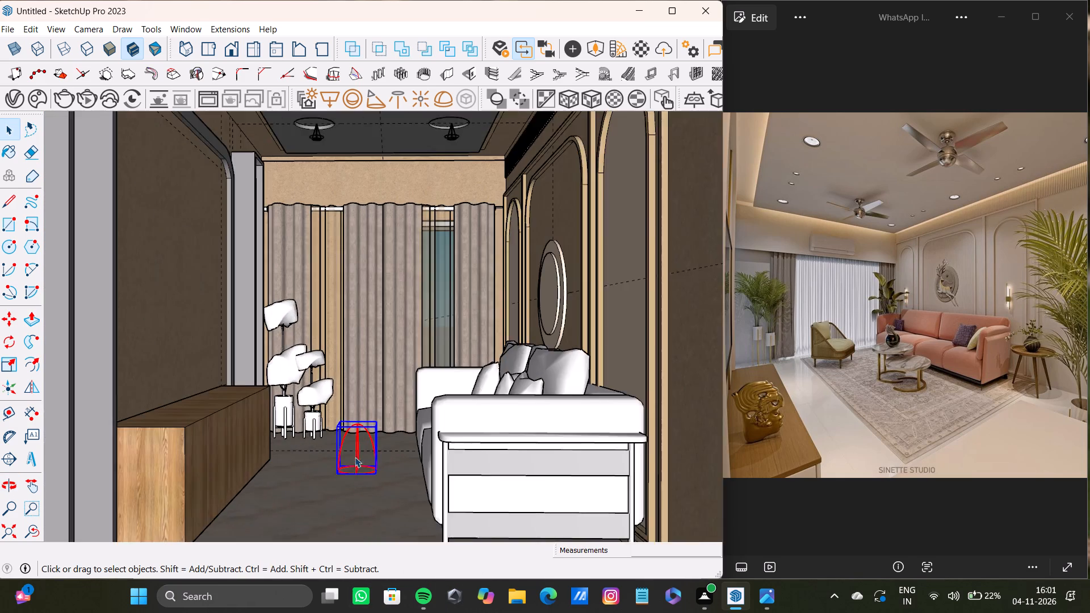
middle_click_drag(350, 460, 371, 465)
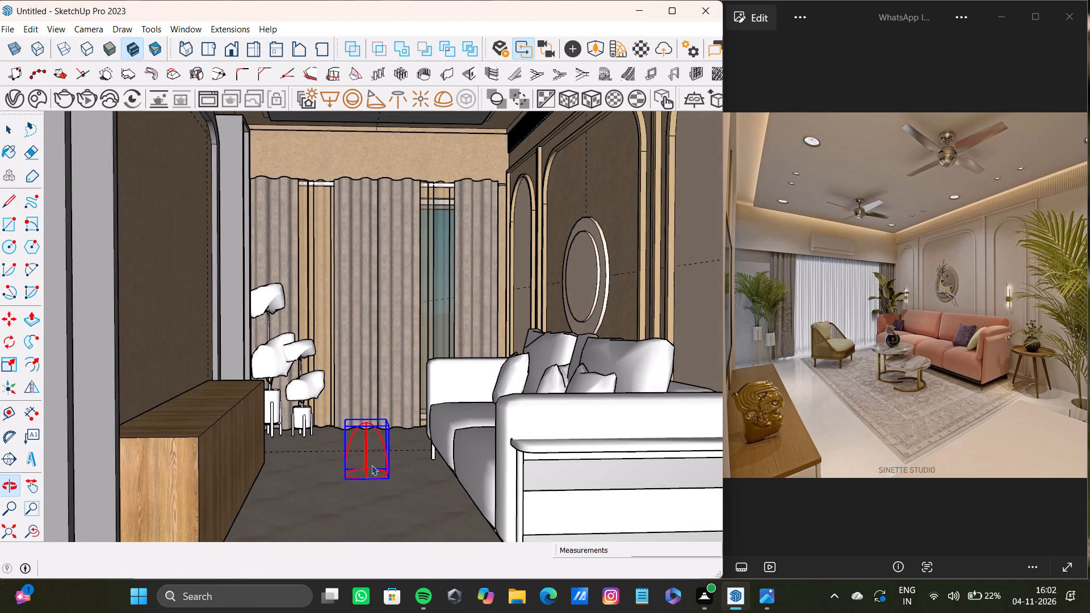
scroll(371, 465, "up", 4)
key("s")
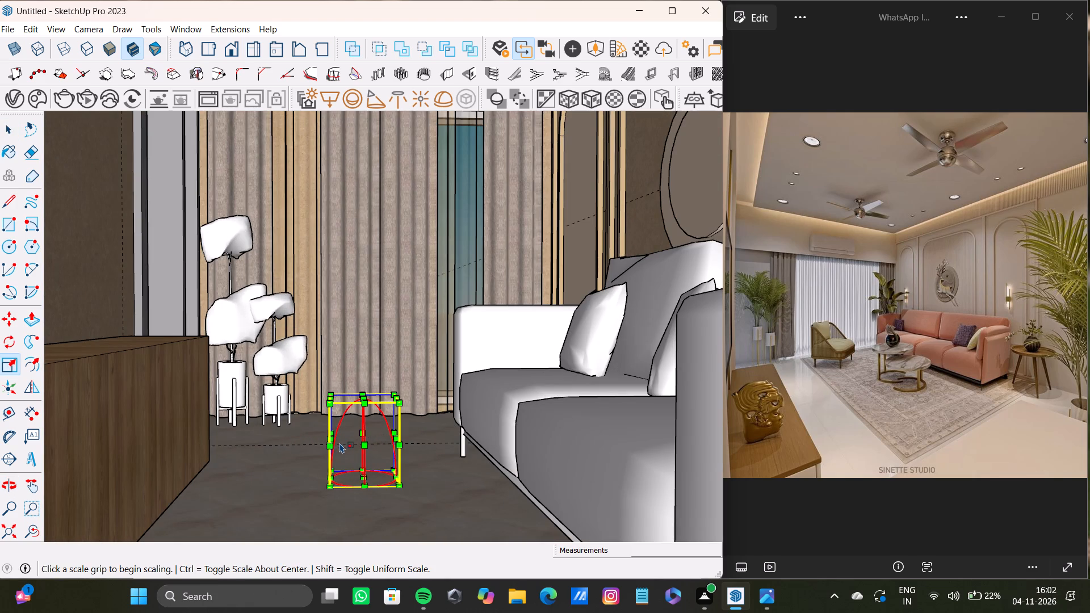
left_click_drag(330, 438, 302, 438)
Start an interactive V-Ray render of the room from its open front and examine the interior lighting with the widened dome light.
scroll(328, 438, "down", 11)
middle_click_drag(329, 436, 312, 411)
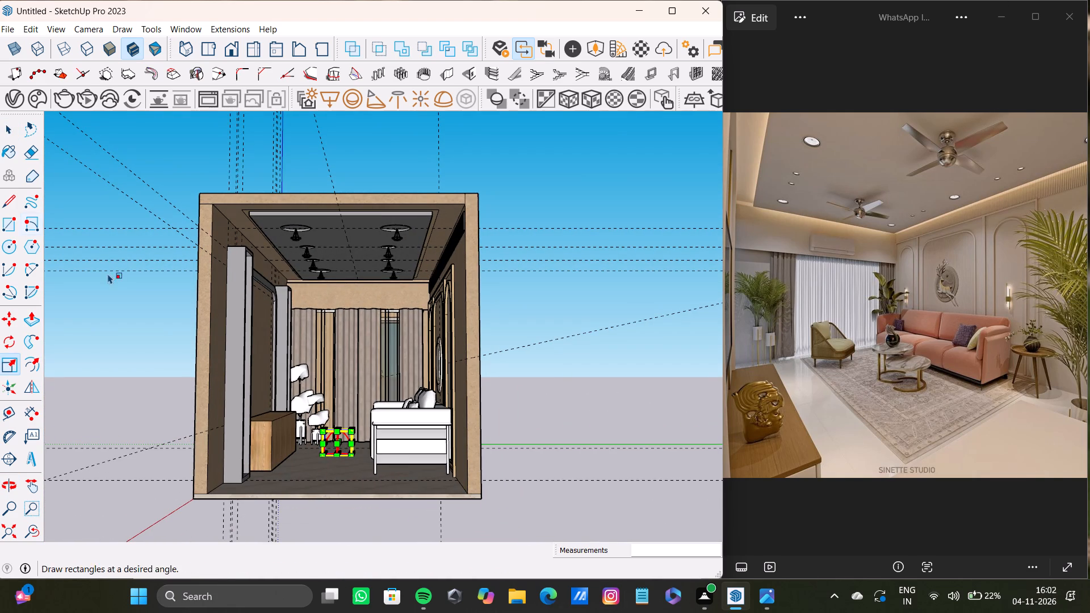
scroll(280, 358, "up", 3)
middle_click_drag(282, 358, 312, 354)
left_click(89, 94)
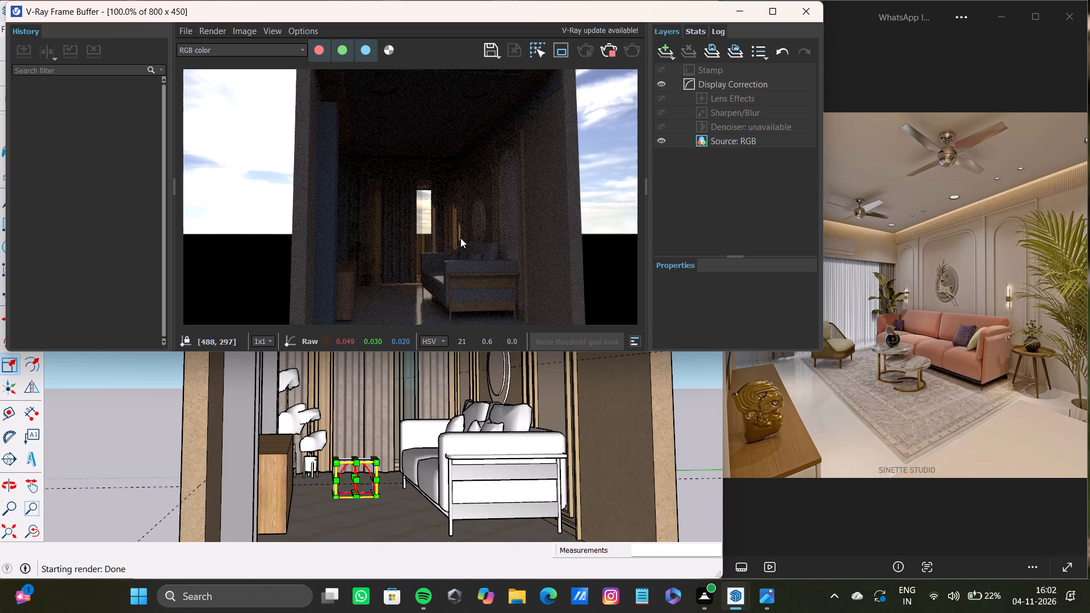
scroll(465, 202, "down", 1)
middle_click_drag(450, 208, 431, 217)
scroll(411, 397, "down", 1)
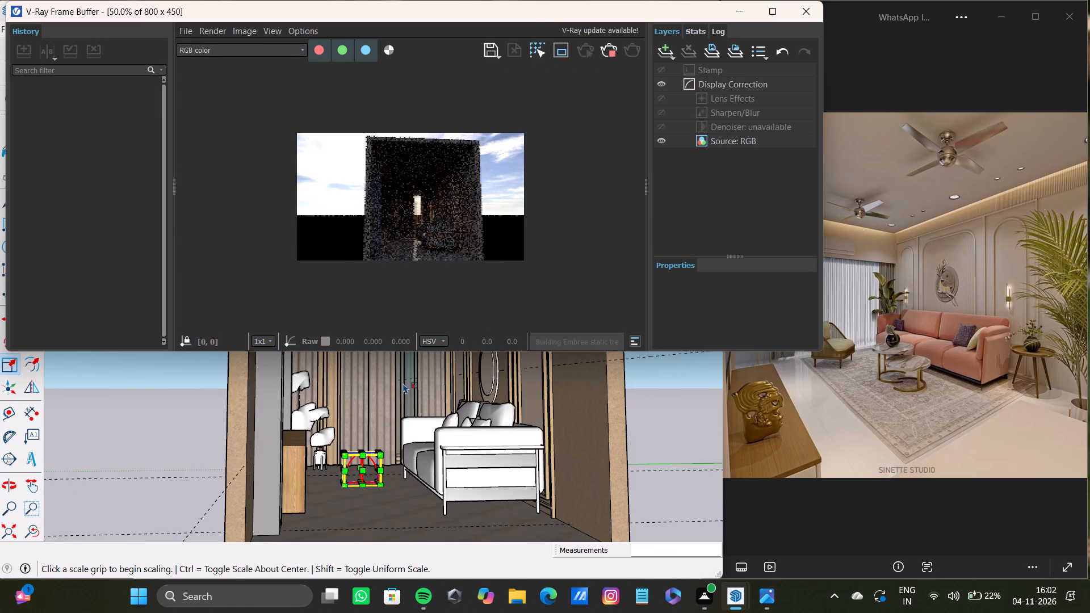
middle_click_drag(403, 383, 389, 398)
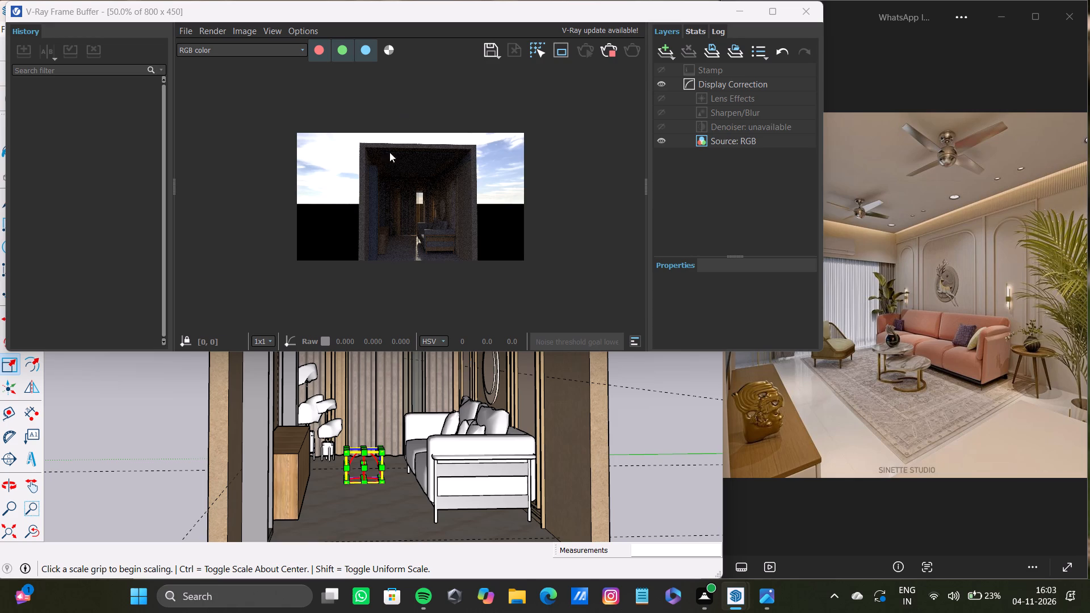
scroll(432, 228, "up", 1)
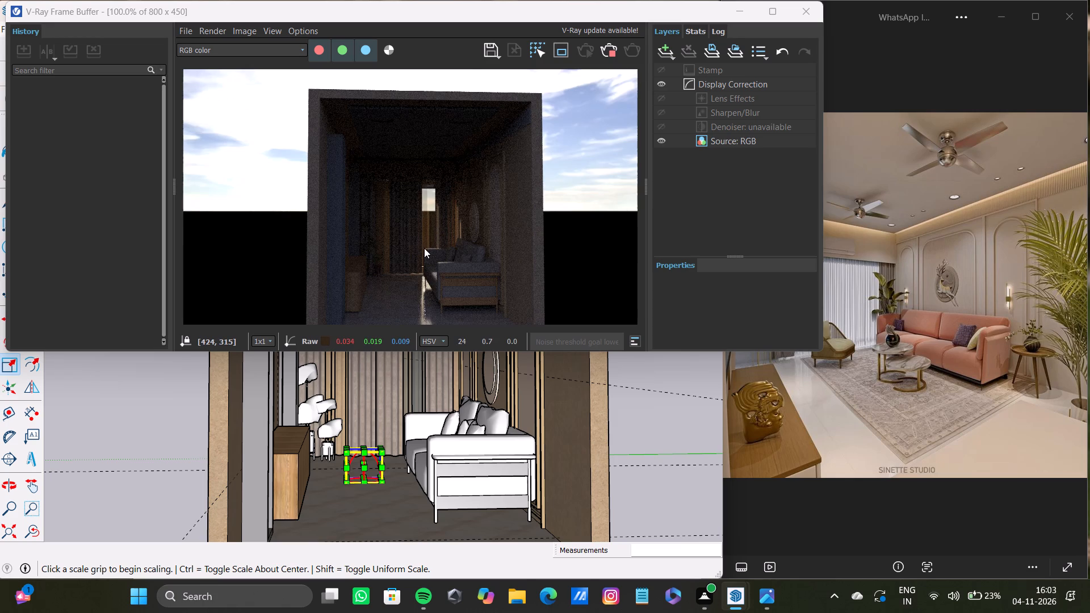
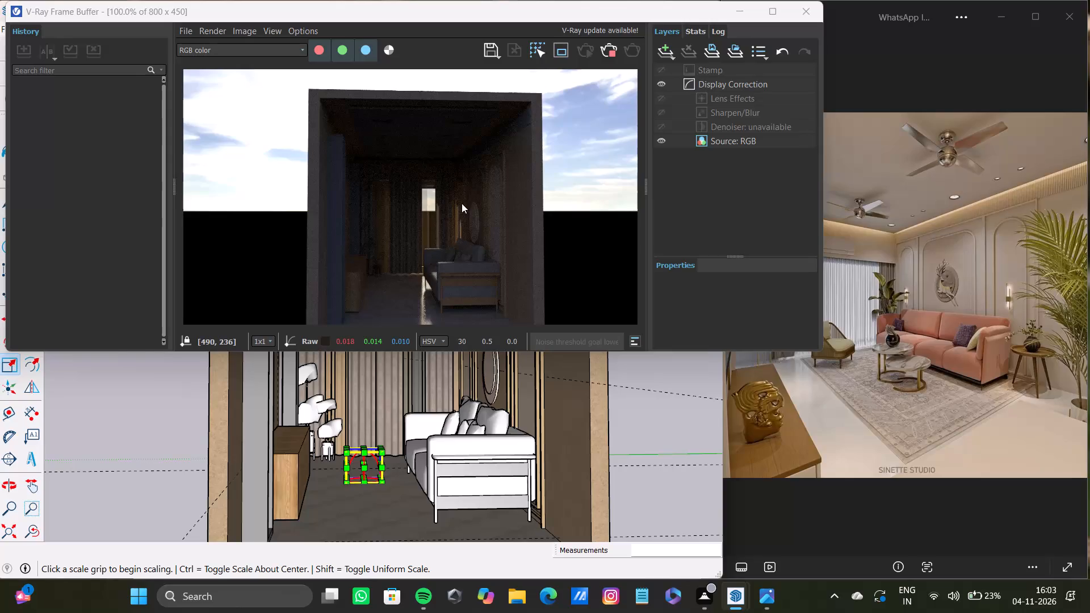
Examine the running interactive render from the room's open front, including a slightly raised view showing more of the floor.
scroll(462, 203, "down", 1)
scroll(407, 228, "up", 1)
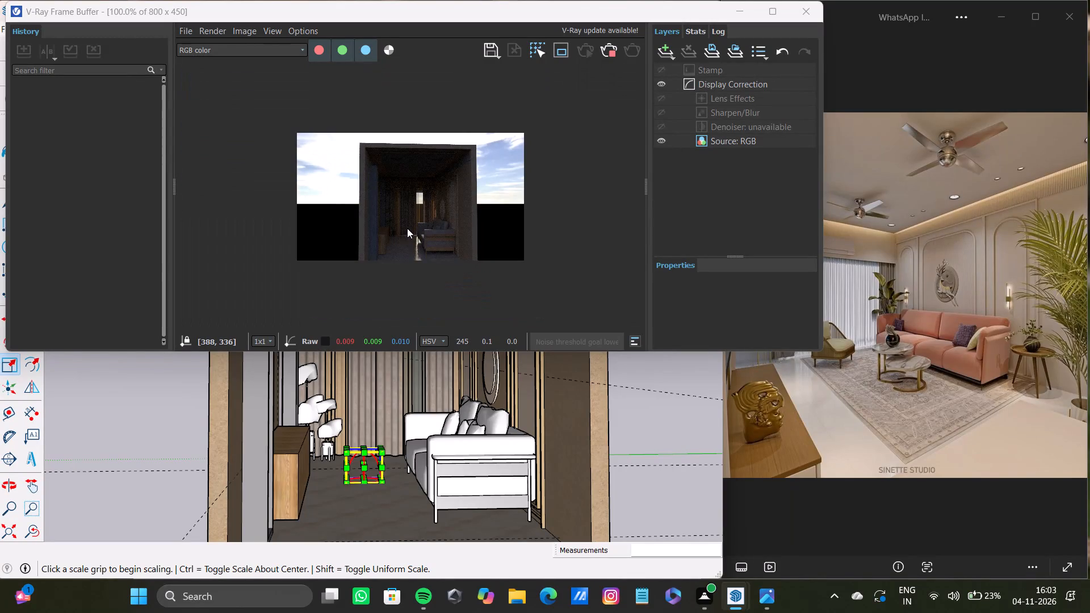
middle_click_drag(407, 229, 407, 222, "shift")
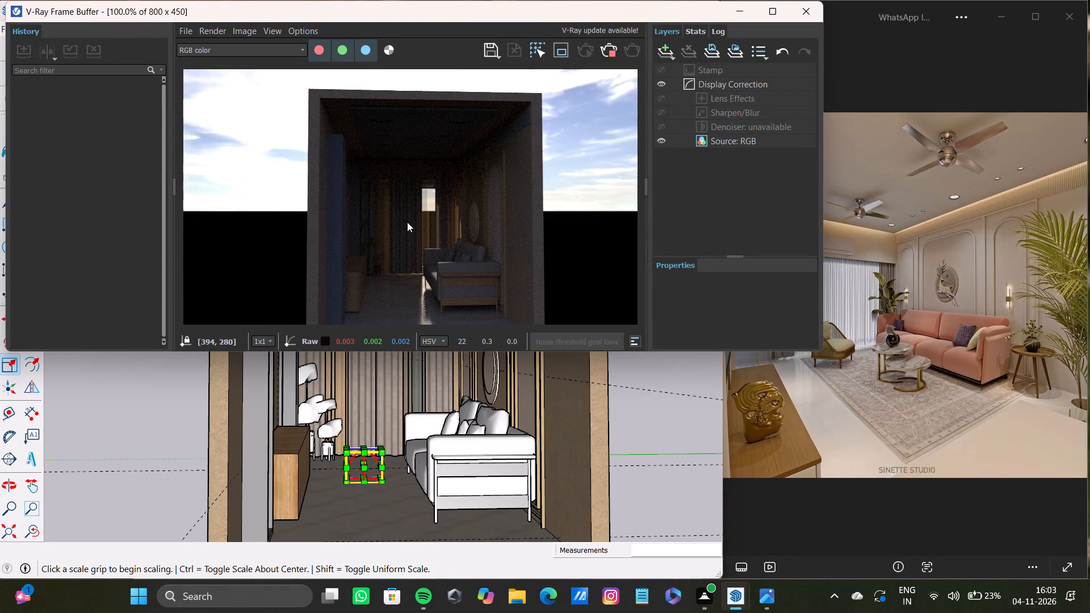
middle_click_drag(407, 222, 407, 212, "shift")
middle_click_drag(408, 212, 401, 184)
middle_click_drag(401, 184, 400, 184)
middle_click_drag(510, 401, 510, 372)
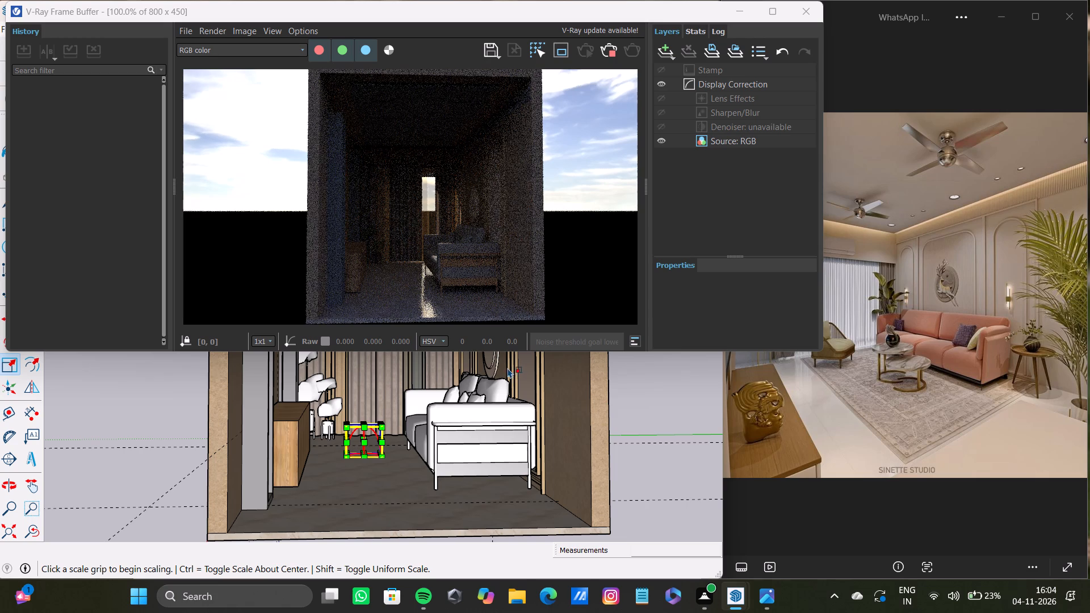
left_click(485, 56)
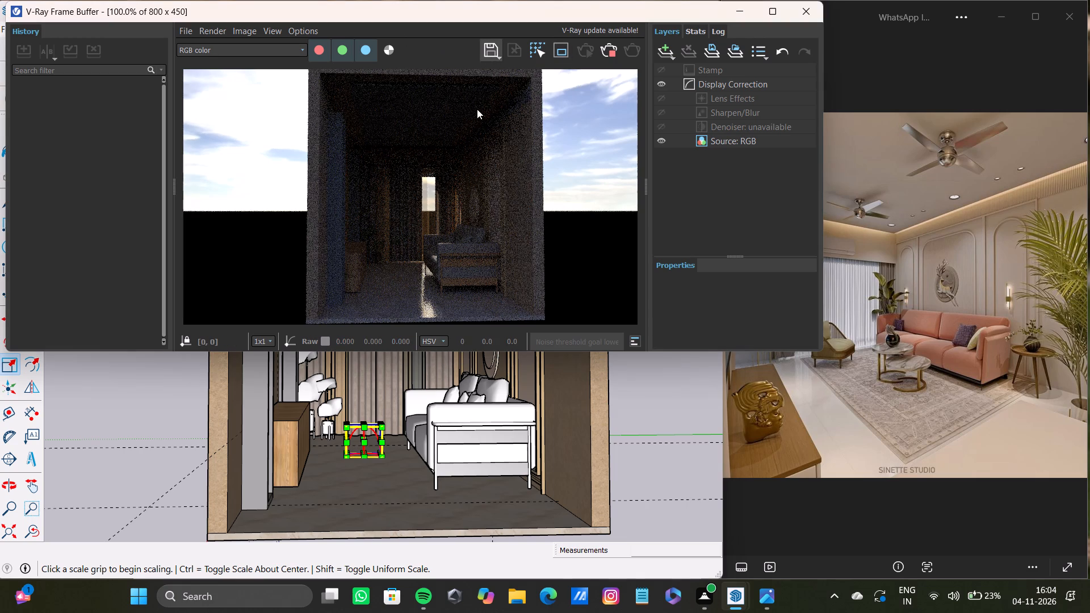
left_click(655, 72)
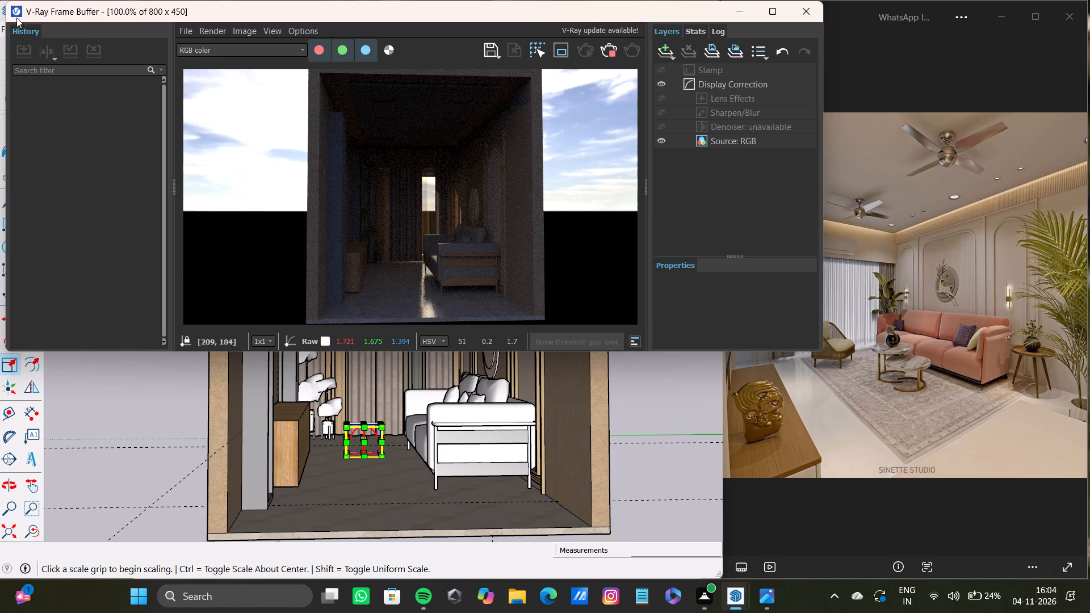
left_click(795, 15)
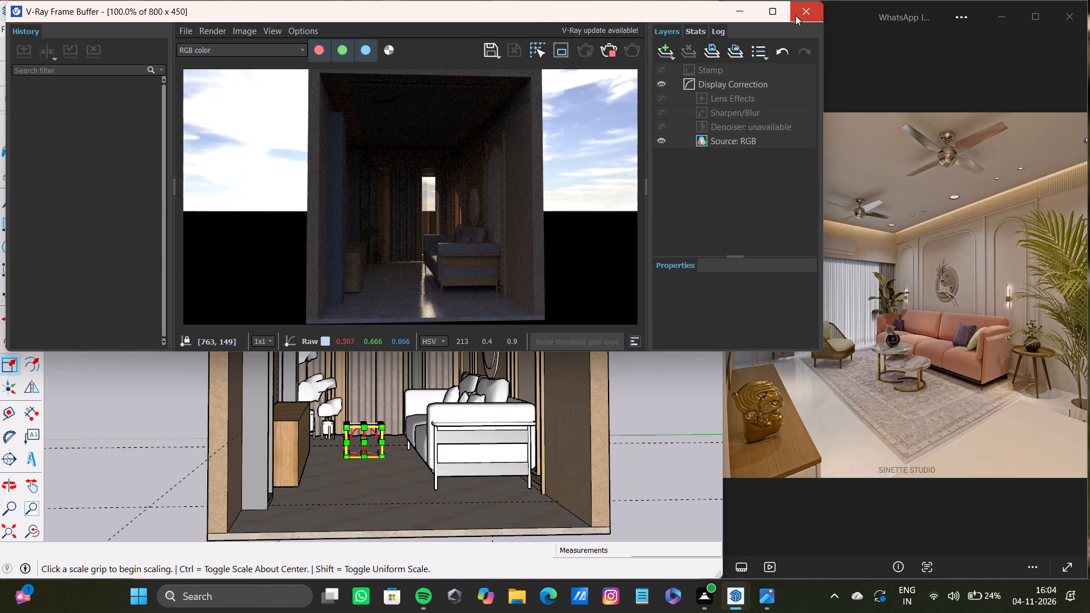
Set the SunLight intensity to 0 in the V-Ray light list.
left_click(11, 93)
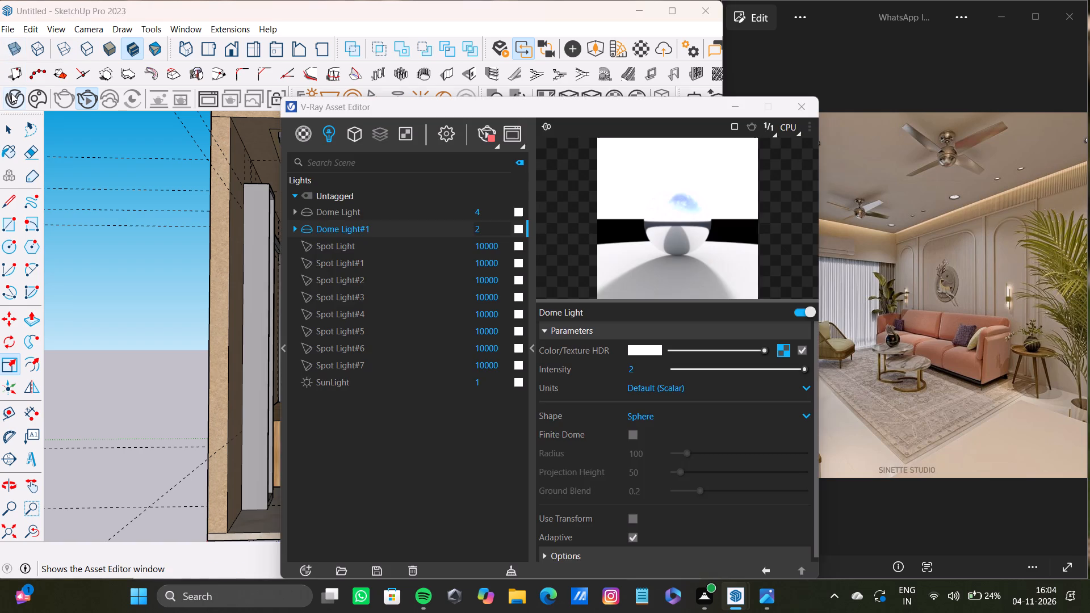
left_click(504, 245)
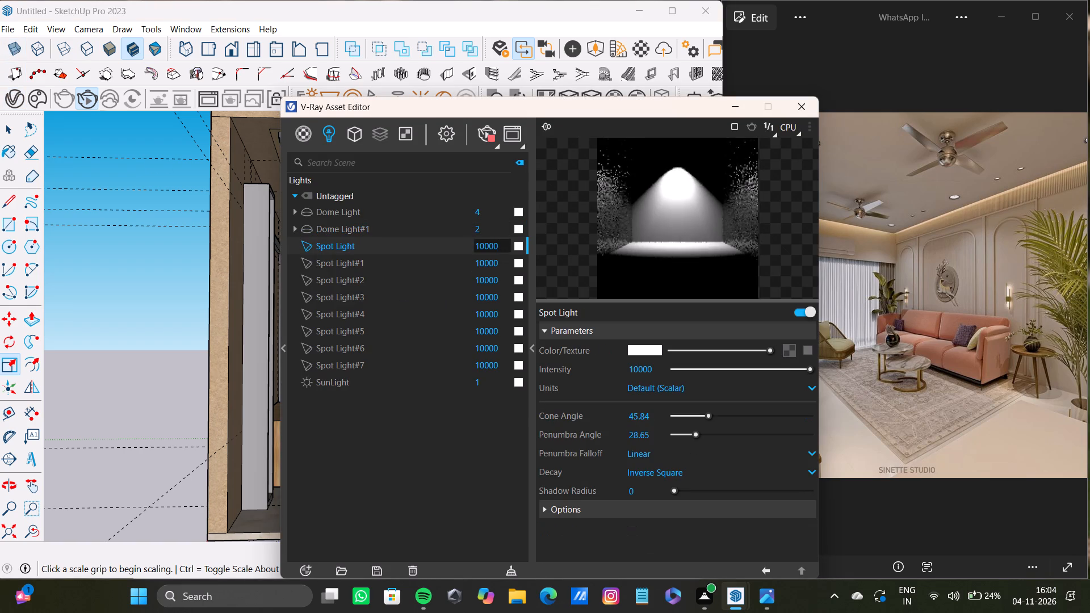
left_click_drag(486, 384, 469, 384)
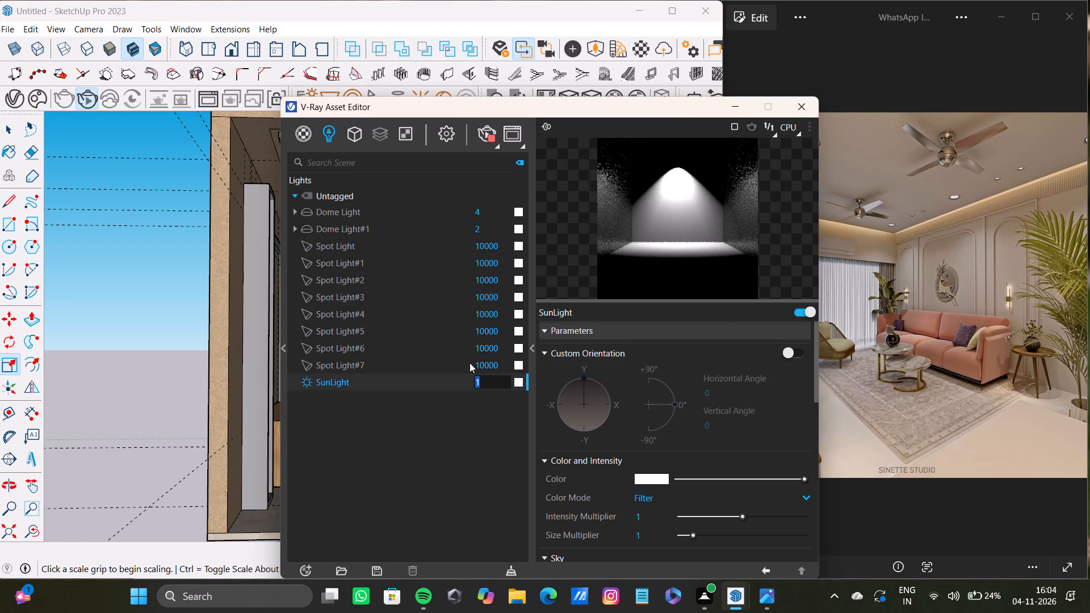
key("BackSpace")
key("0")
key("Return")
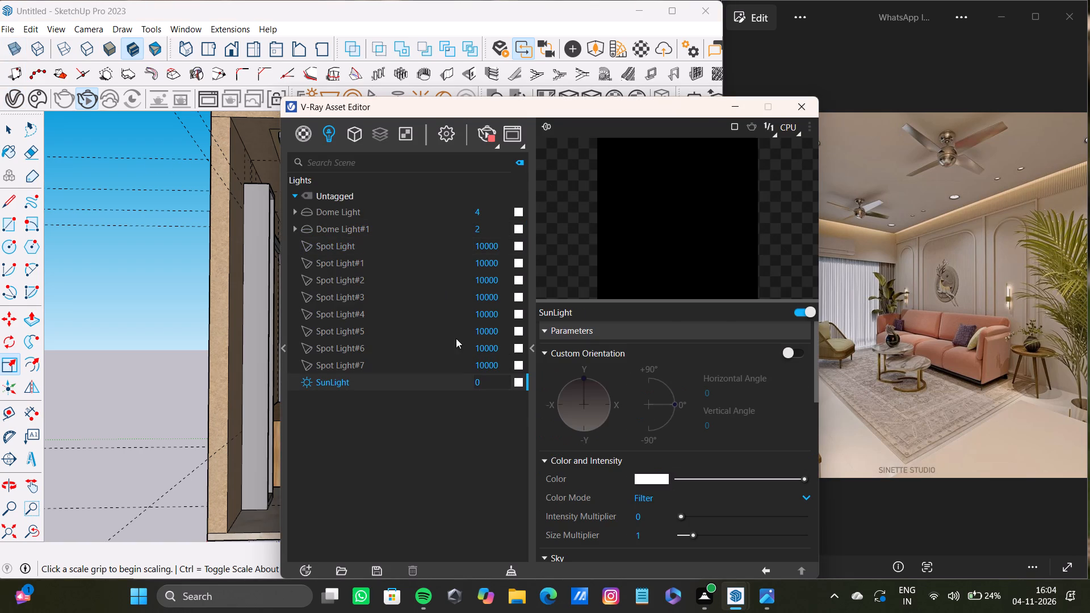
left_click(797, 107)
Restart the interactive V-Ray render and examine the room's interior lighting with the sunlight at 0.
left_click(85, 94)
left_click(85, 94)
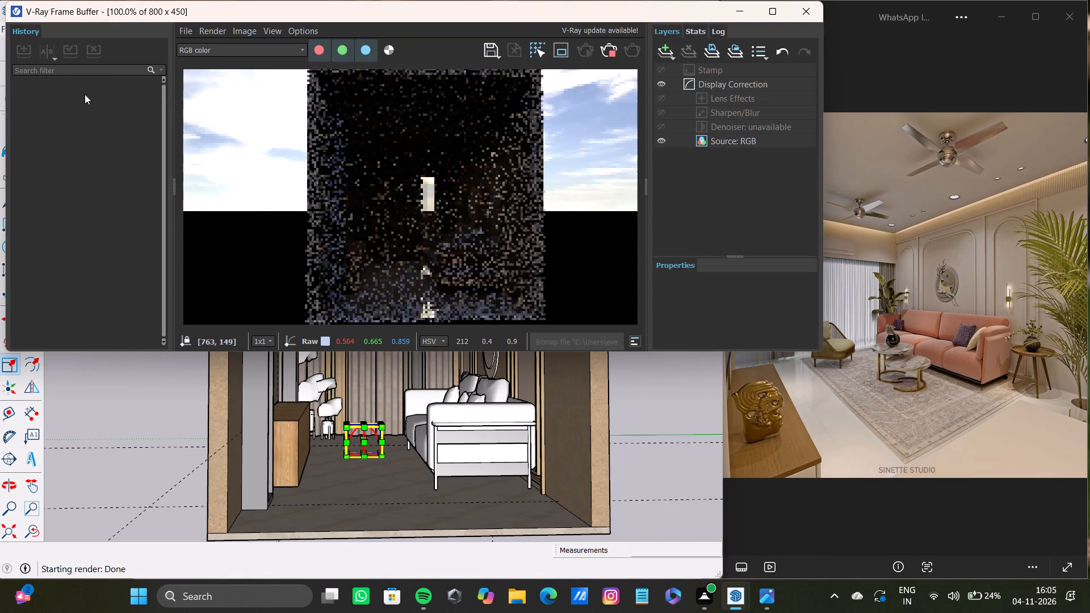
left_click(812, 12)
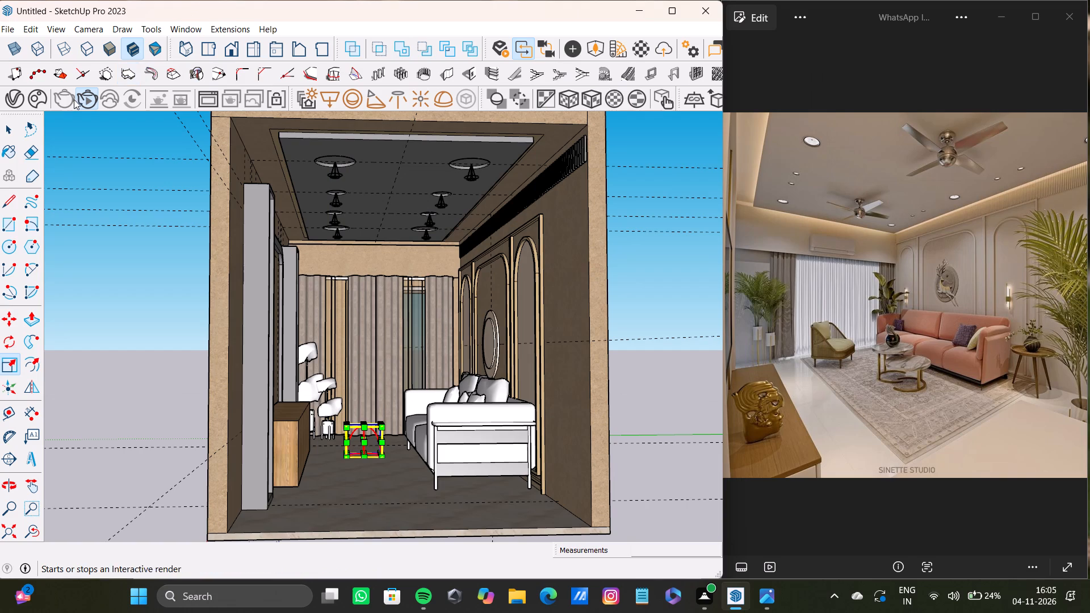
left_click(92, 106)
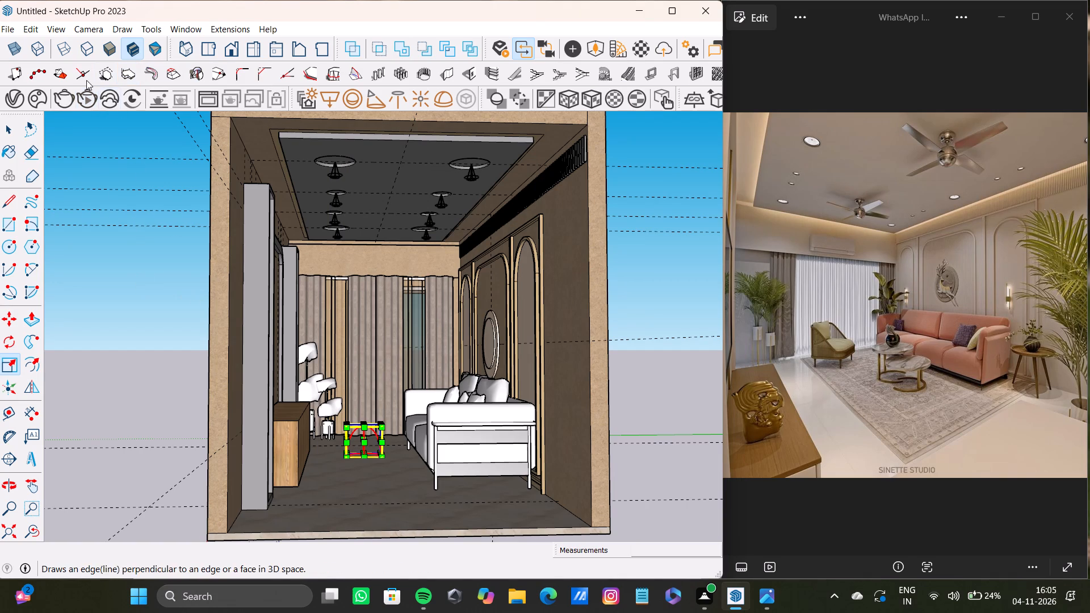
left_click(90, 97)
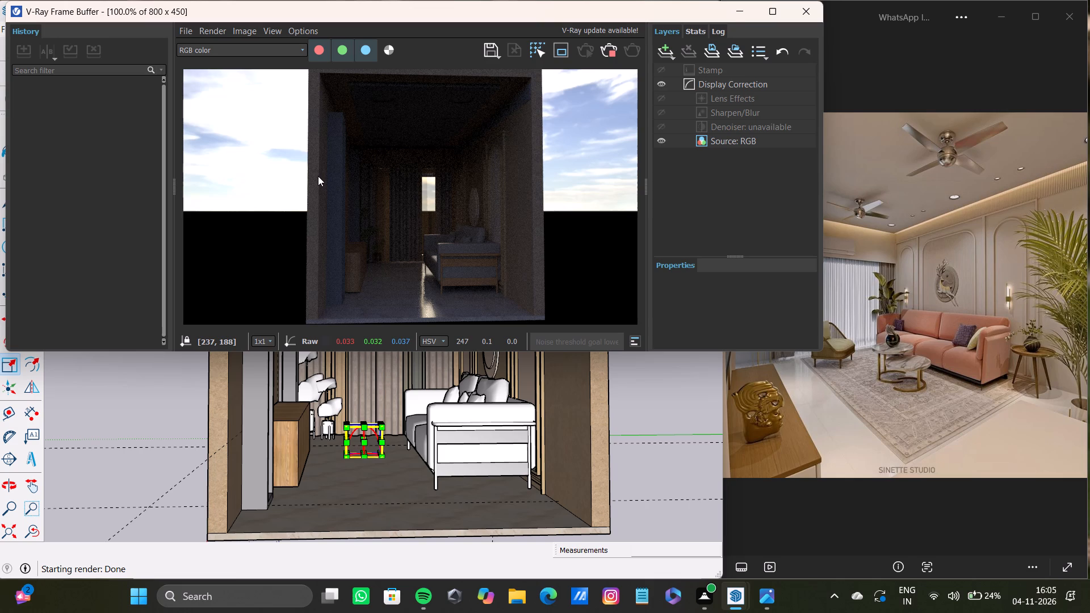
left_click(805, 11)
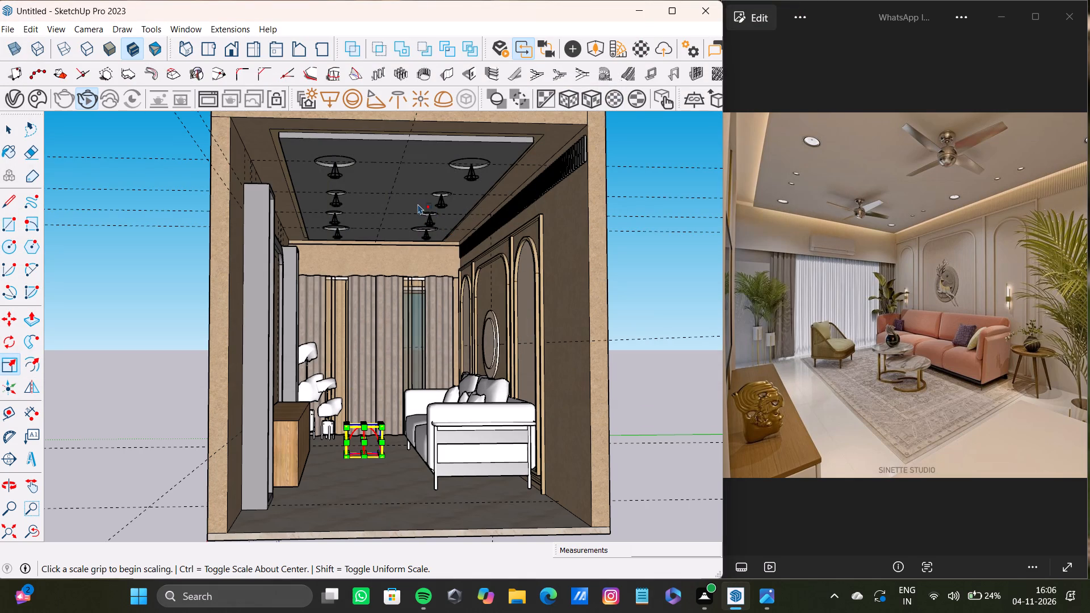
Move the spot light at the front ceiling recess on the TV-unit side straight down about 3 1/2".
scroll(320, 212, "up", 7)
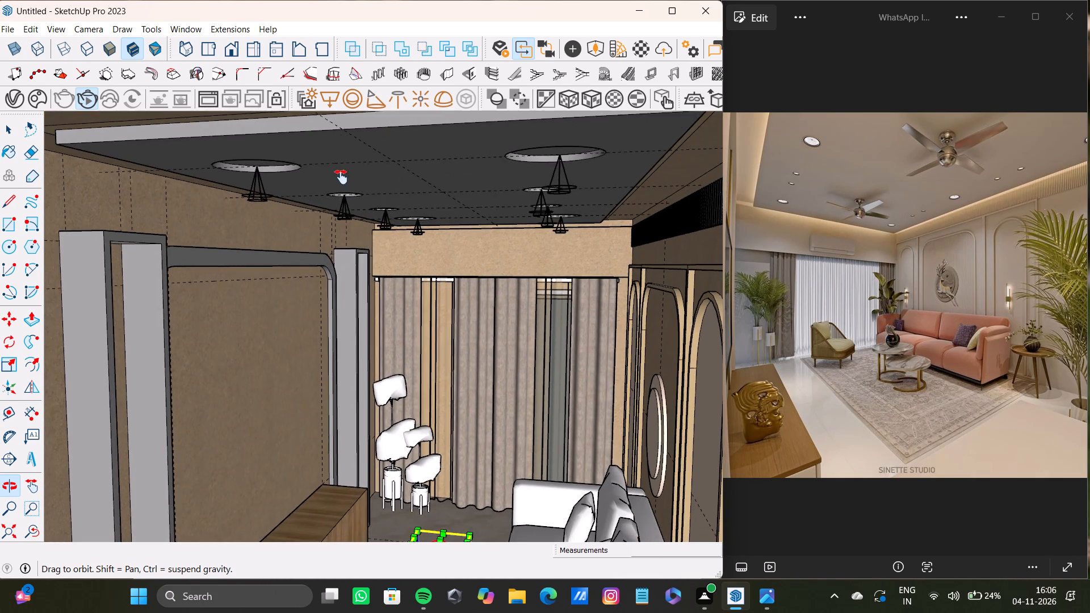
scroll(280, 184, "up", 10)
left_click(244, 194)
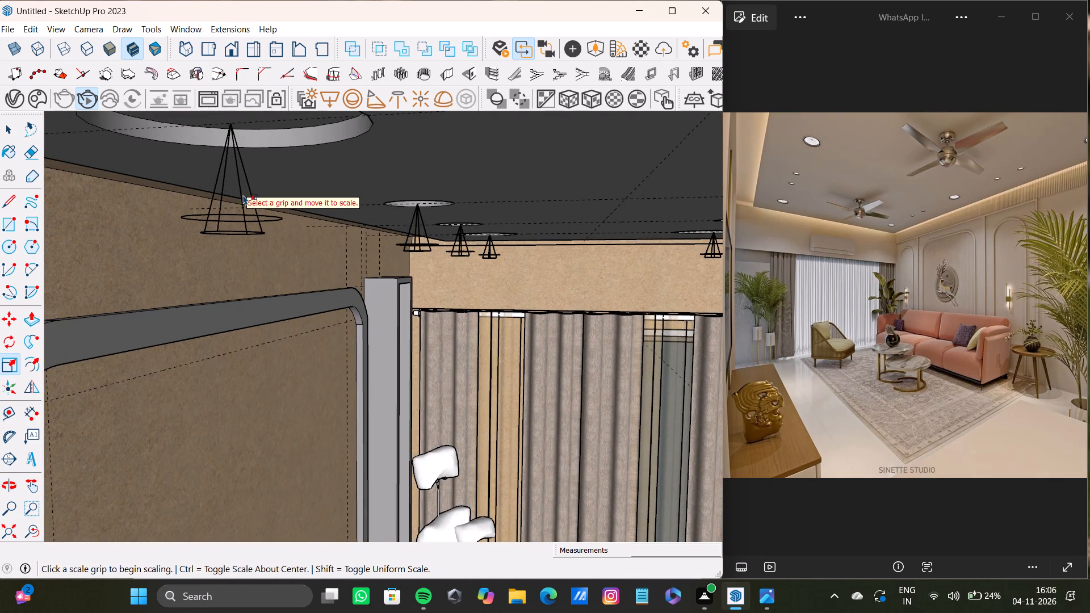
left_click(240, 195)
left_click(457, 317)
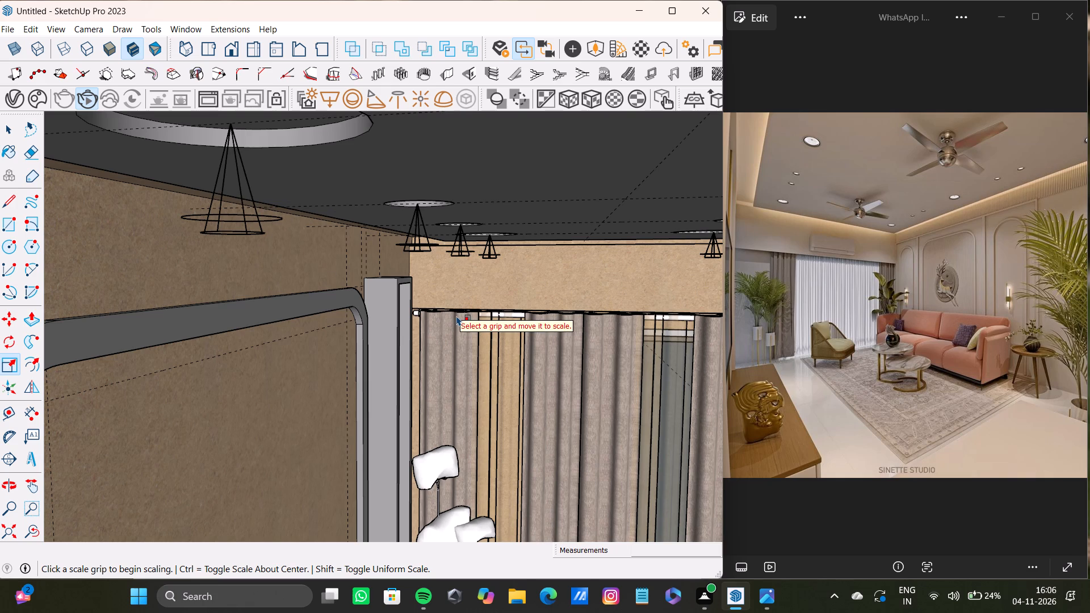
key("space")
key("space")
key("space")
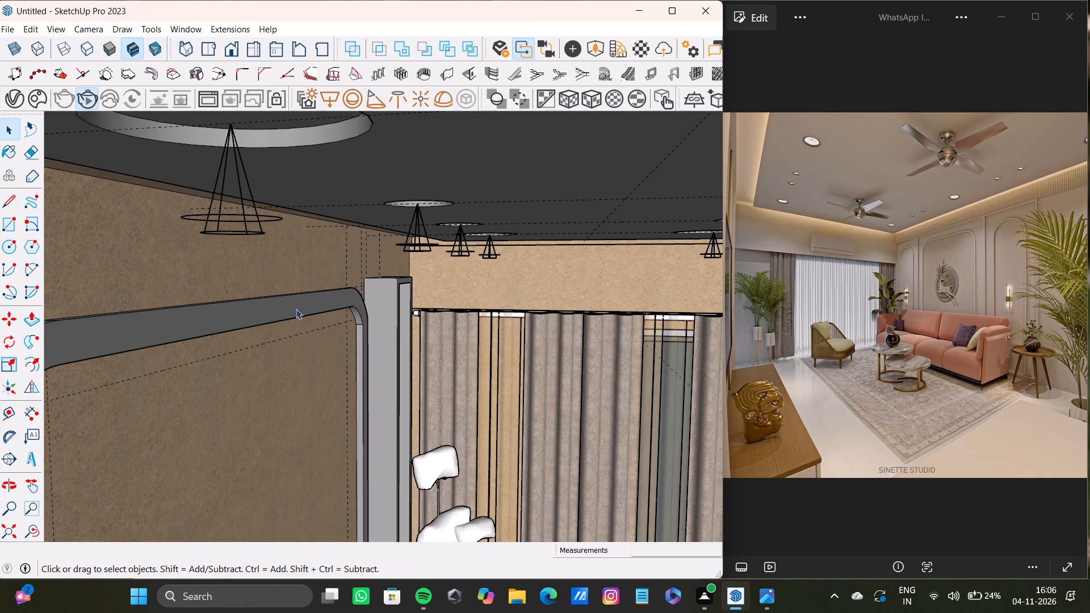
scroll(236, 258, "down", 20)
left_click(237, 170)
scroll(258, 293, "up", 3)
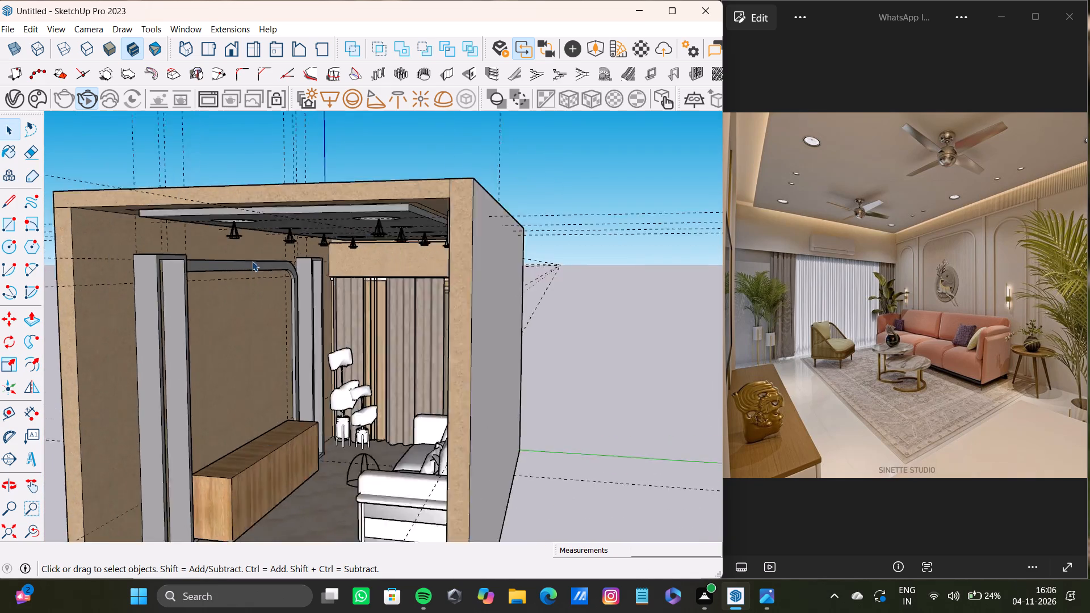
scroll(252, 261, "up", 5)
middle_click_drag(245, 248, 278, 263)
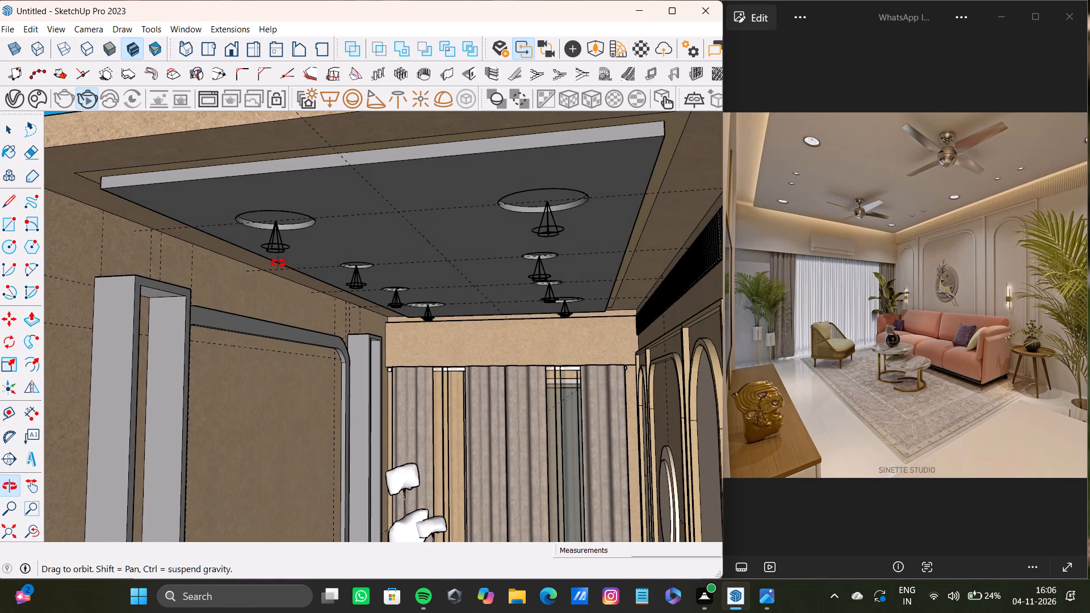
middle_click_drag(278, 263, 278, 260)
scroll(278, 242, "up", 7)
left_click(280, 245)
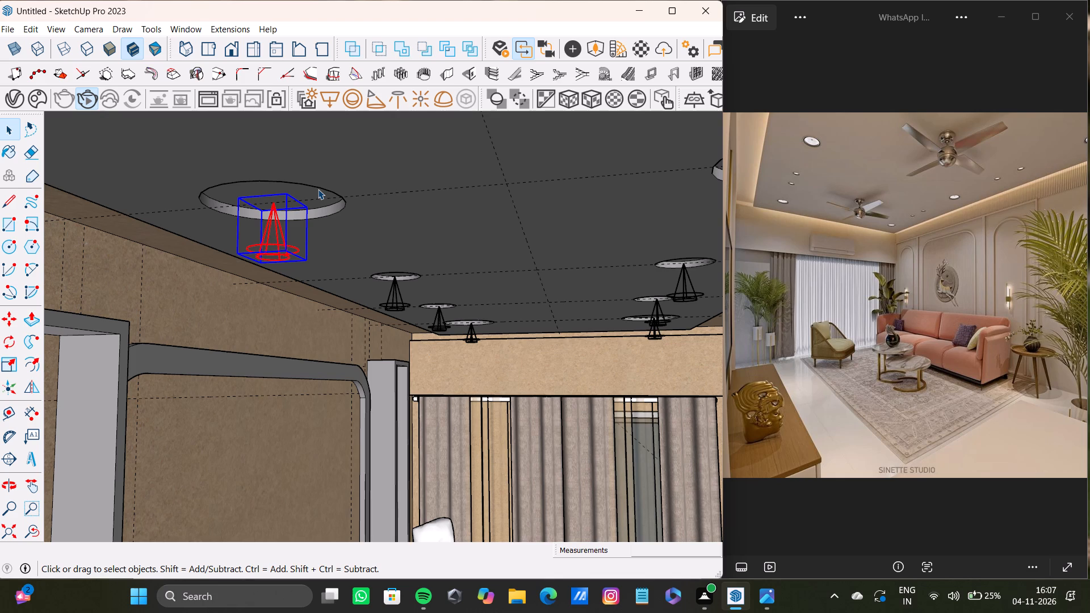
key("m")
scroll(246, 241, "up", 10)
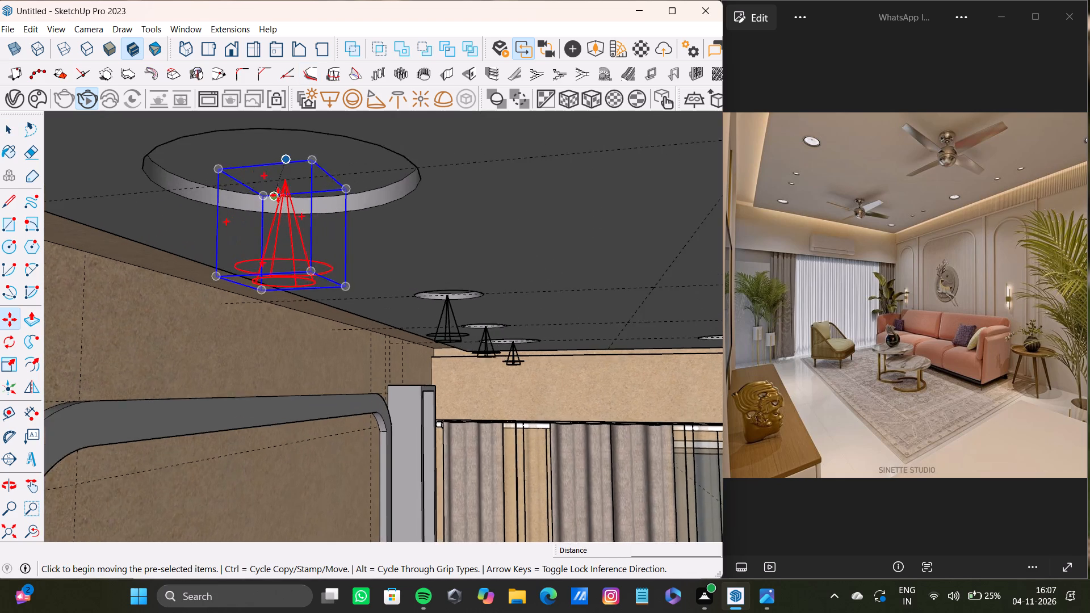
left_click_drag(290, 178, 290, 194)
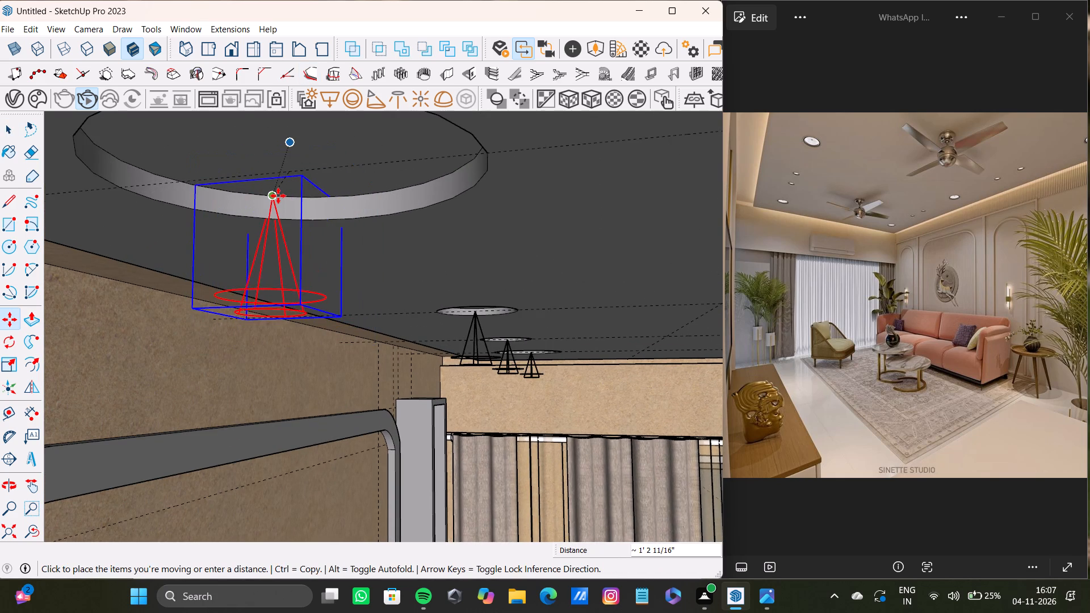
key("Up")
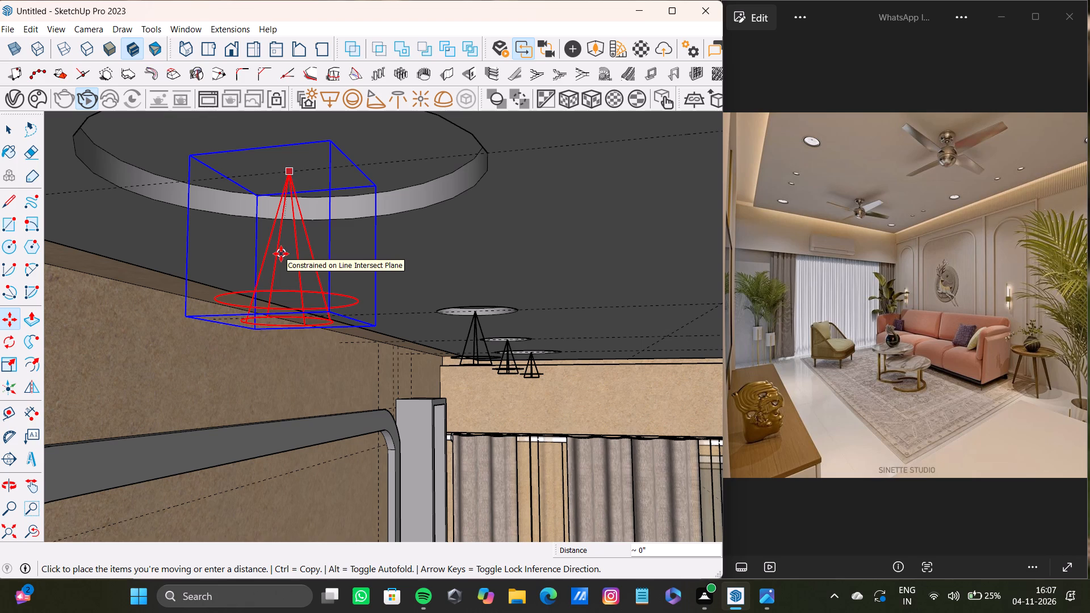
scroll(281, 224, "down", 5)
middle_click_drag(274, 223, 192, 229)
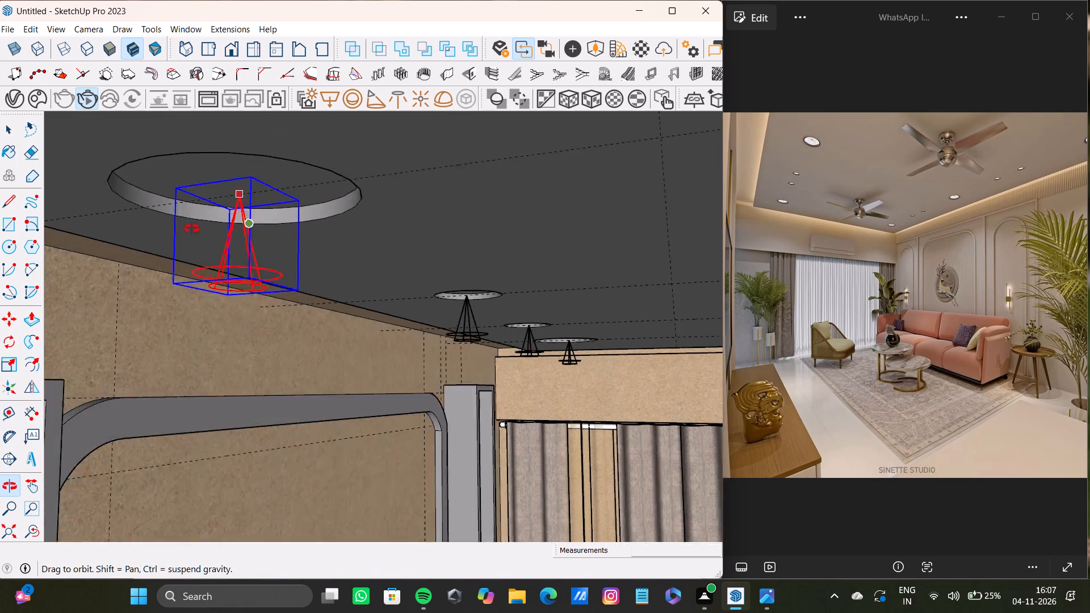
middle_click_drag(192, 229, 305, 152)
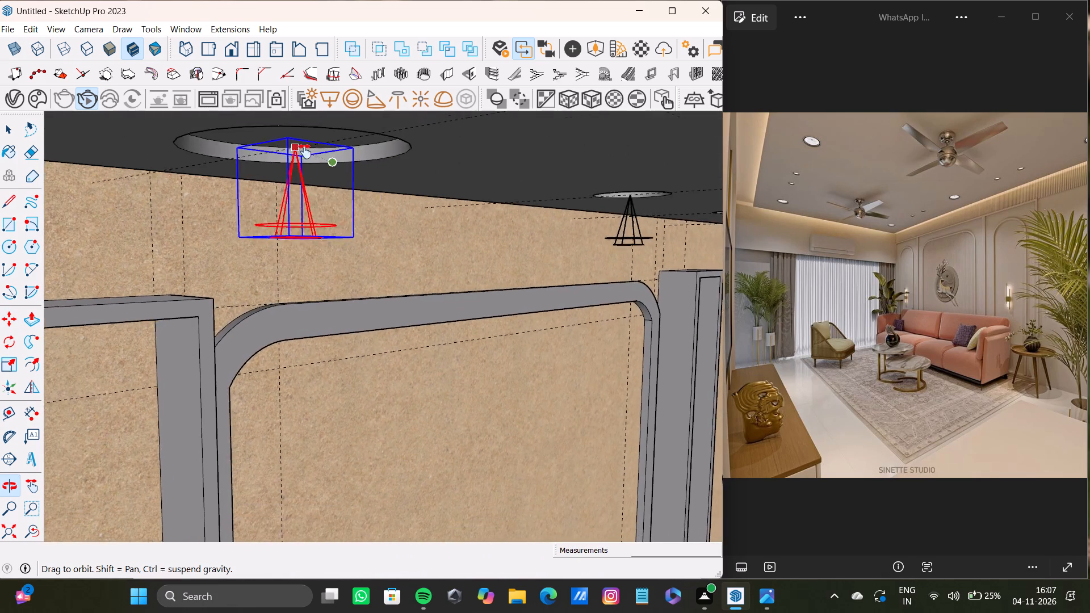
middle_click_drag(305, 152, 290, 165)
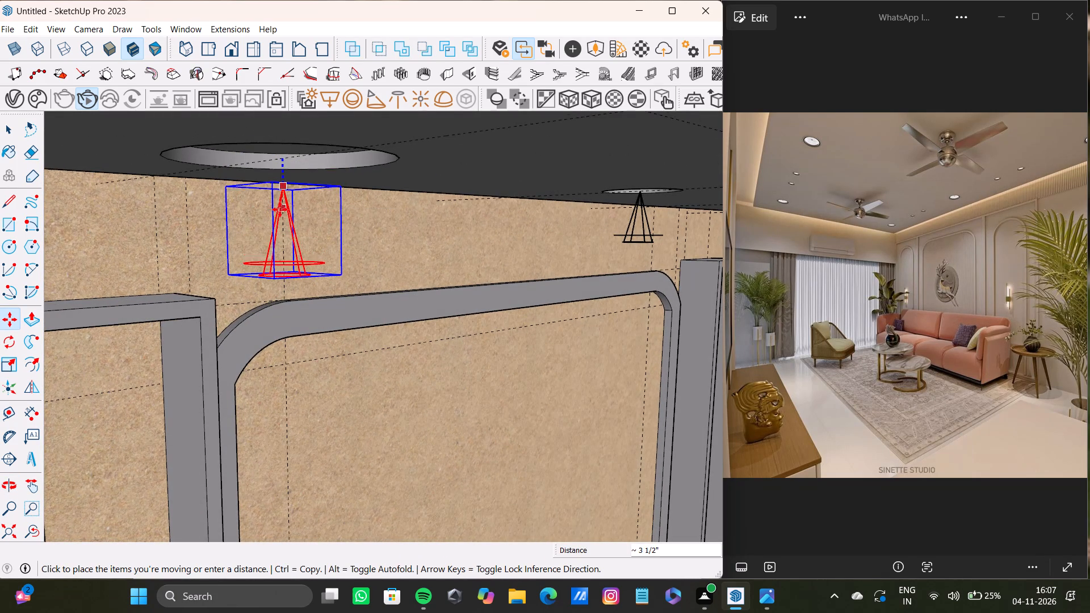
left_click(280, 209)
Move the second spot light along the TV-unit wall, above the wall frame's far end, straight down about 4 1/4".
scroll(291, 229, "down", 5)
middle_click_drag(309, 265, 427, 274)
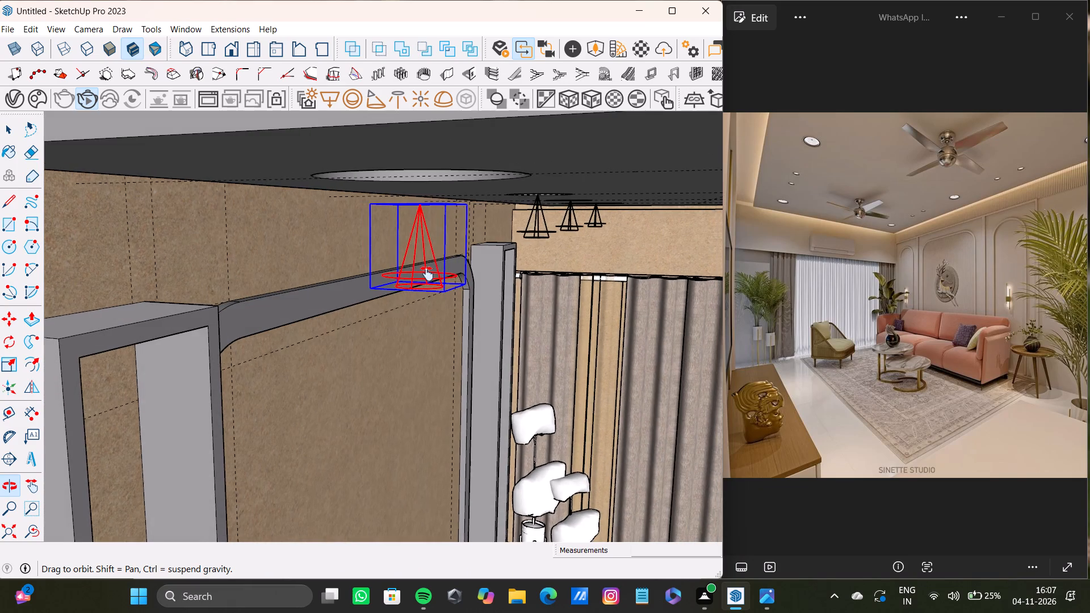
middle_click_drag(427, 274, 410, 263)
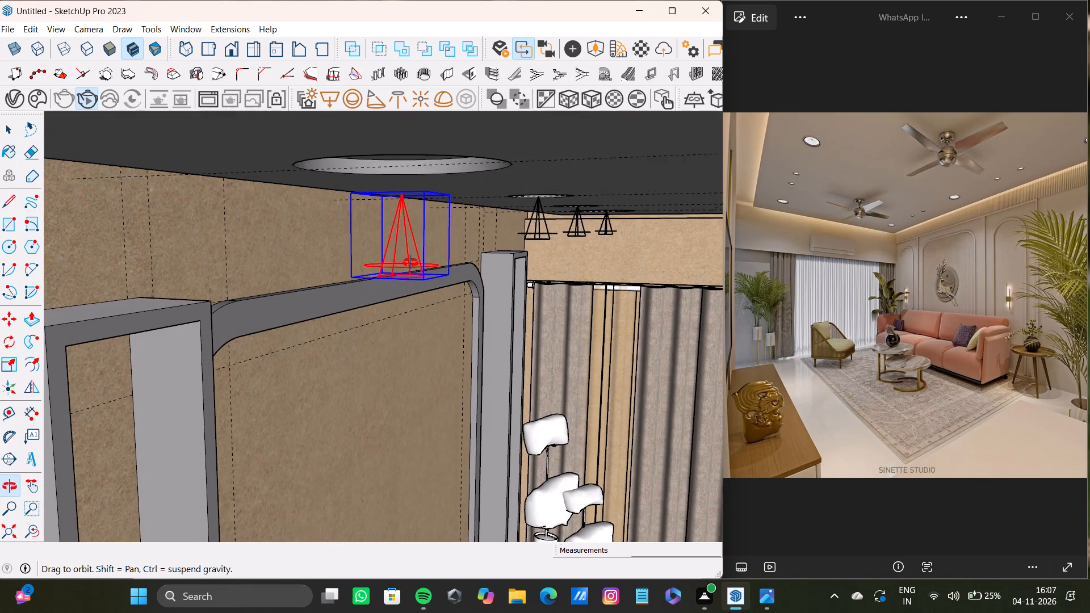
middle_click_drag(410, 263, 410, 262)
key("space")
left_click(545, 235)
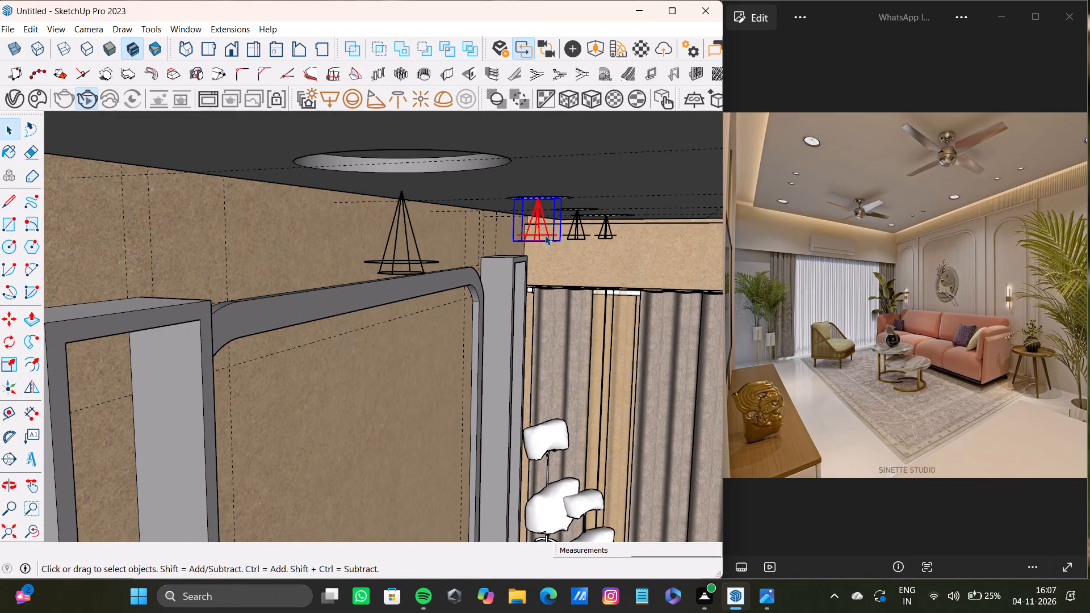
key("m")
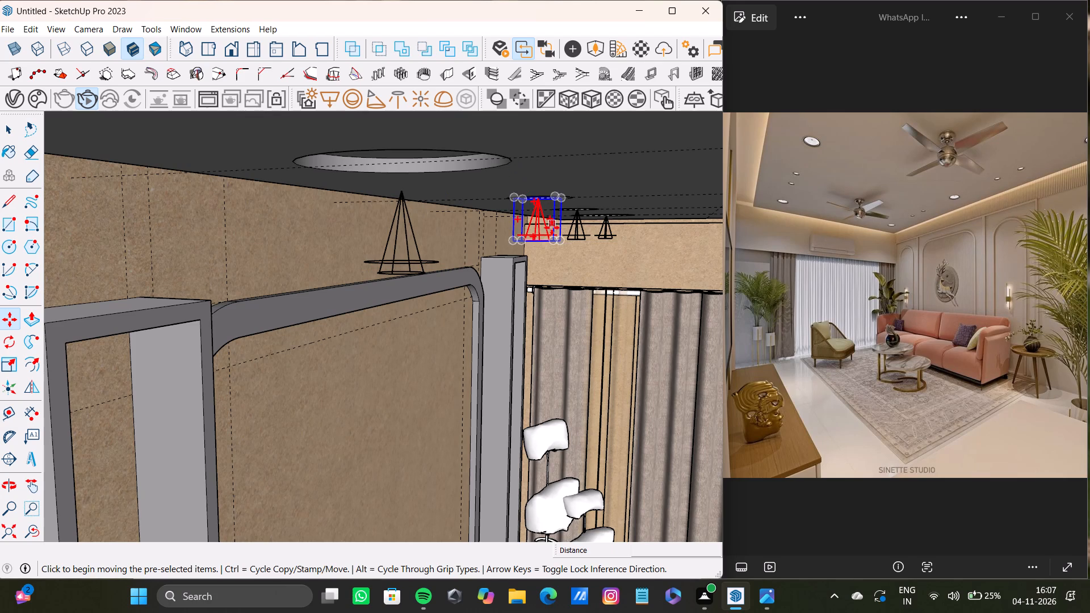
scroll(552, 224, "up", 7)
scroll(498, 175, "down", 3)
scroll(451, 169, "down", 4)
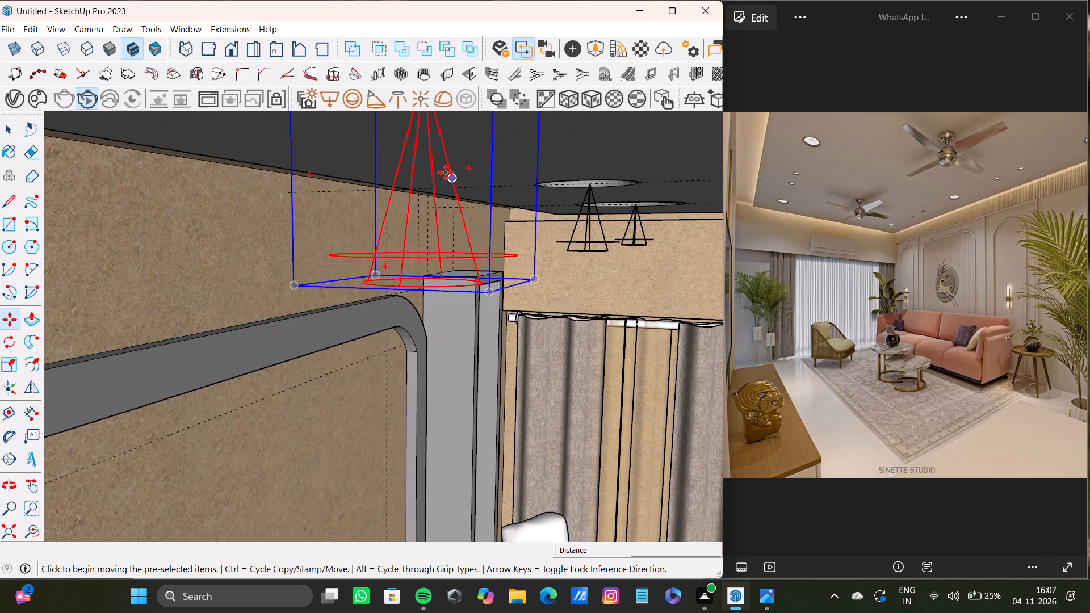
scroll(446, 173, "down", 4)
left_click(431, 121)
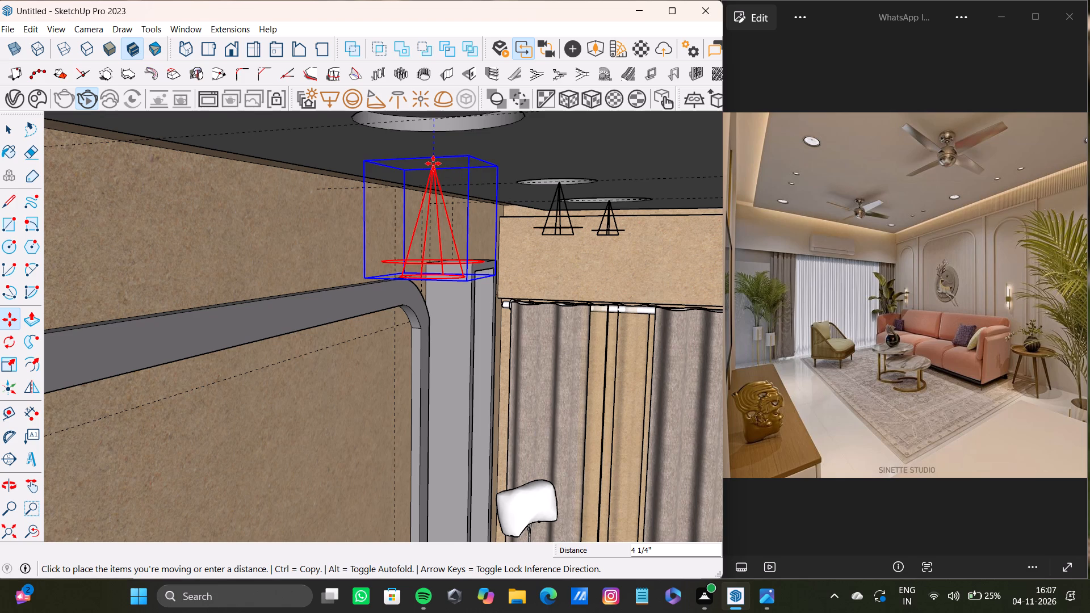
scroll(433, 163, "up", 3)
scroll(433, 163, "down", 18)
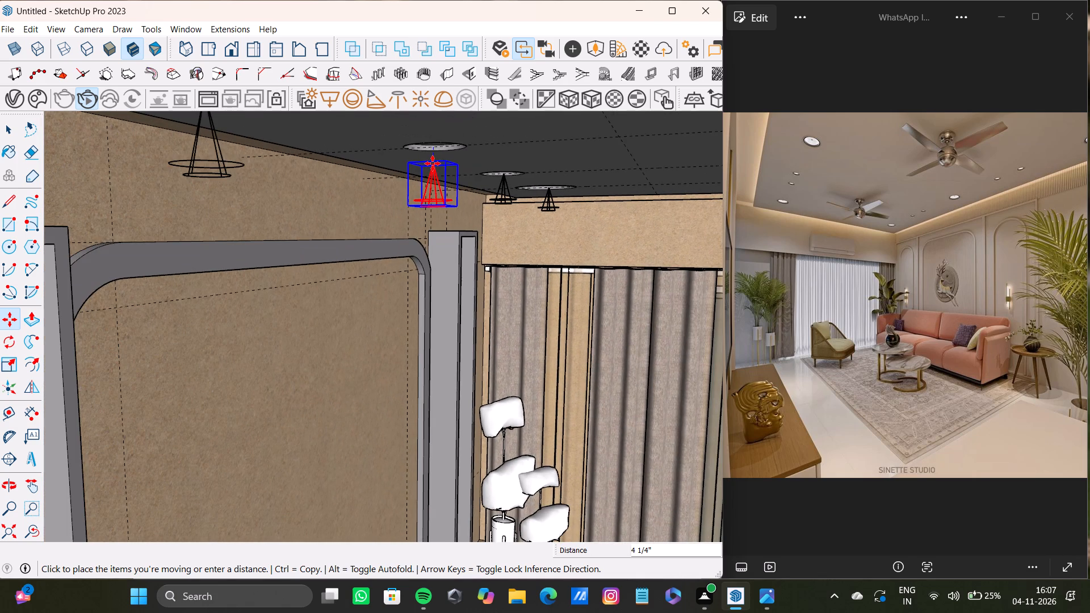
left_click(433, 164)
key("space")
Move the third spot light along the TV-unit wall, in the row heading toward the curtains, straight down about 3 3/4".
scroll(505, 188, "up", 3)
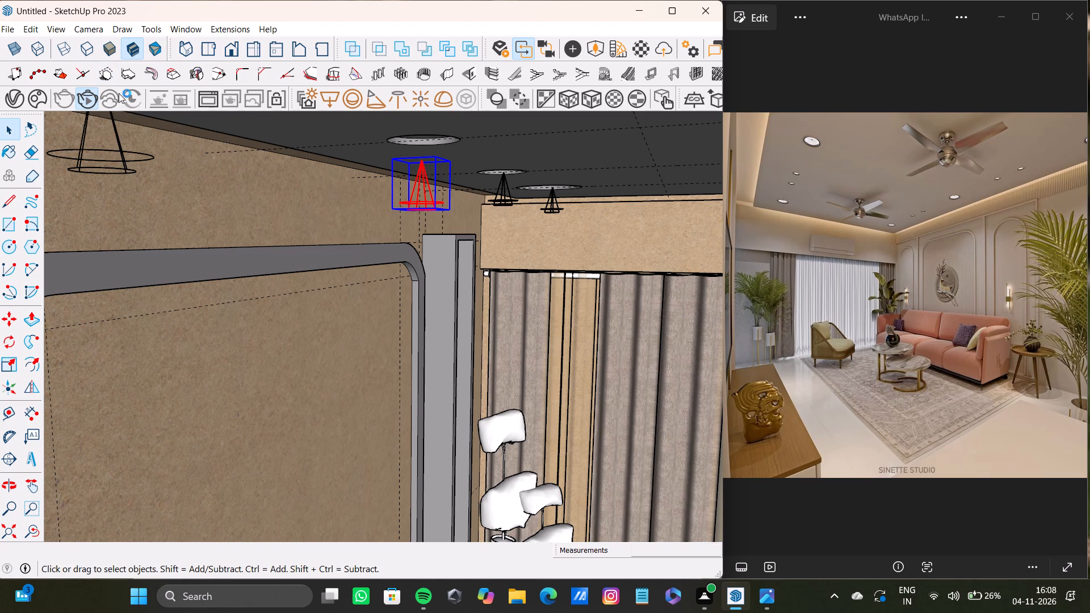
key("space")
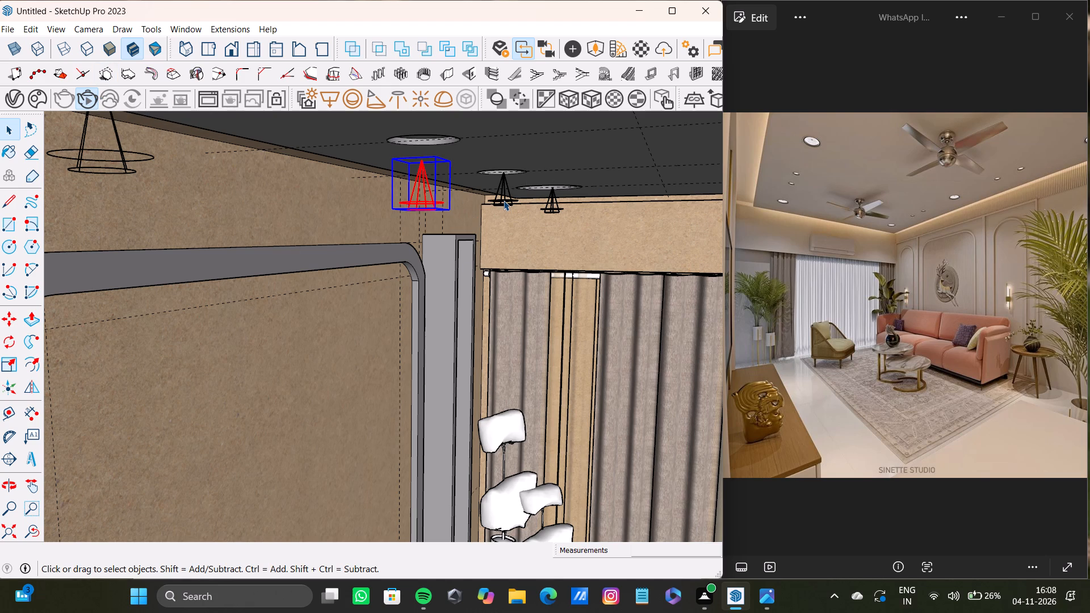
left_click(504, 200)
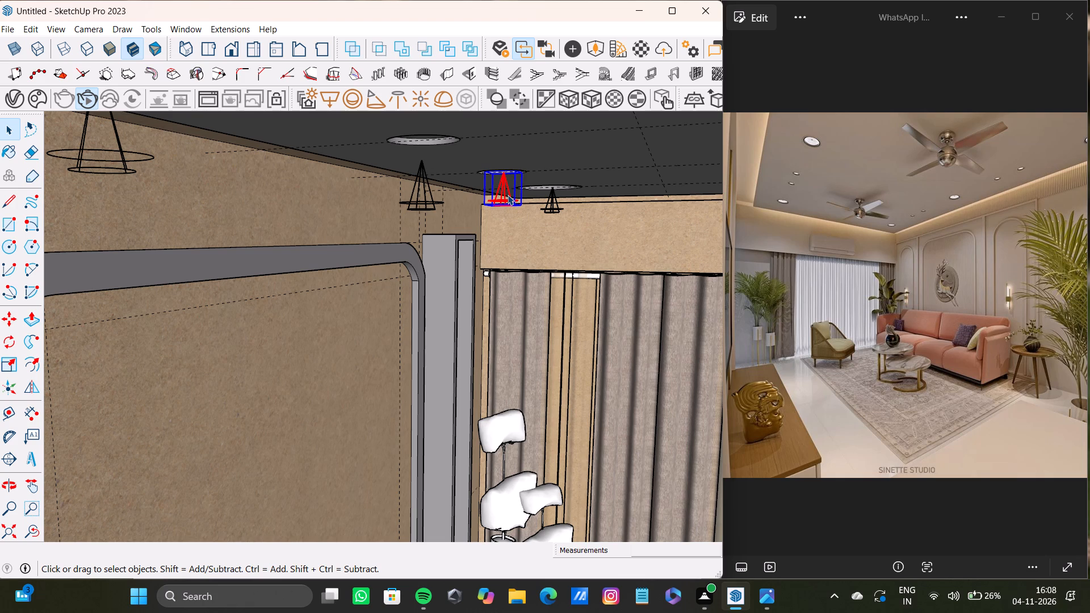
scroll(455, 162, "up", 3)
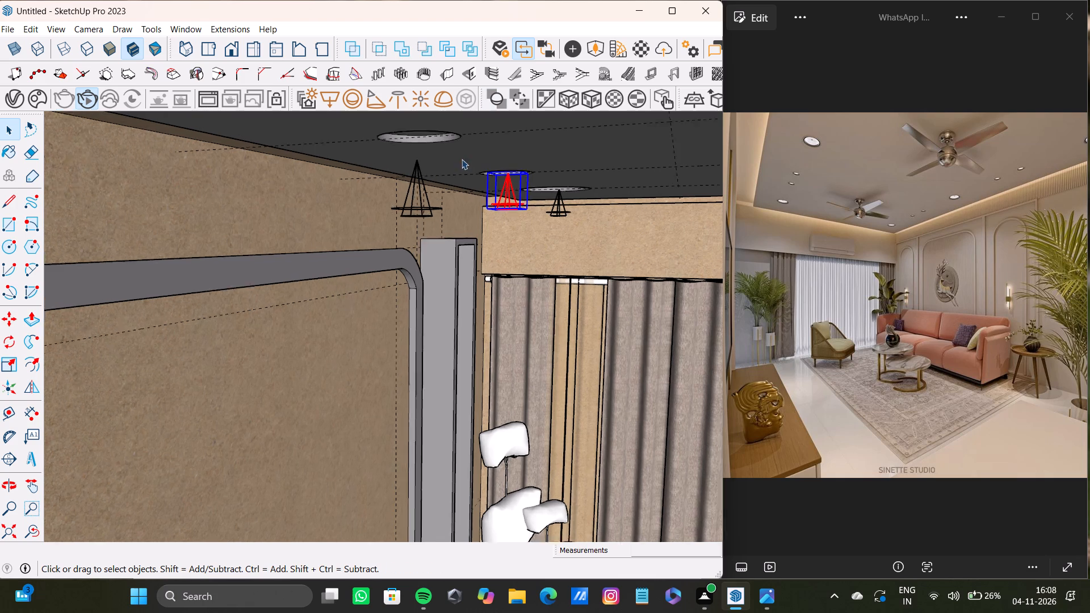
scroll(462, 159, "up", 6)
middle_click_drag(508, 208, 501, 208)
key("m")
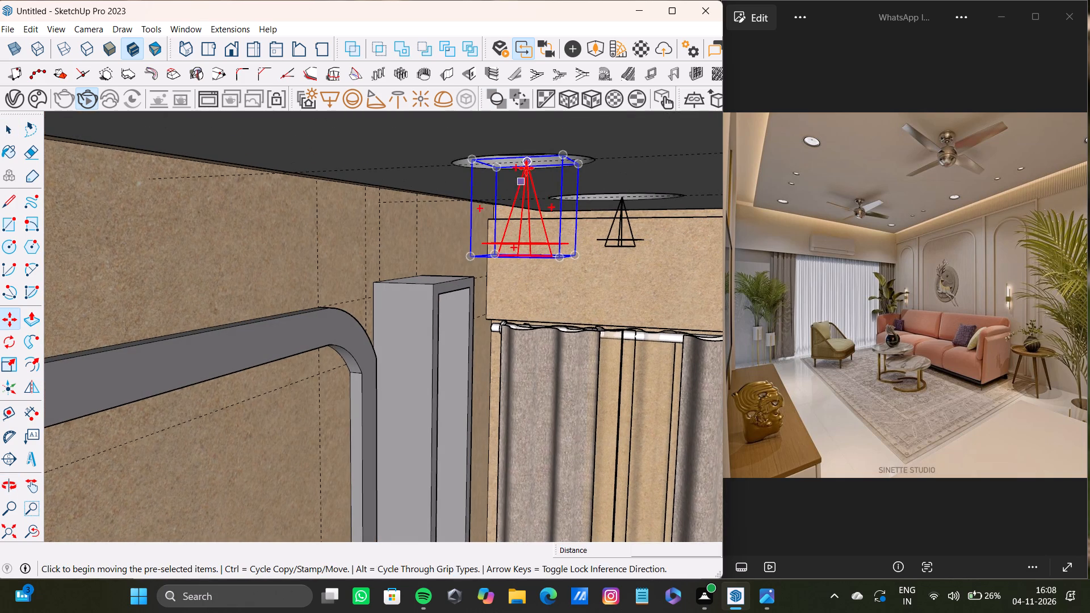
left_click(526, 166)
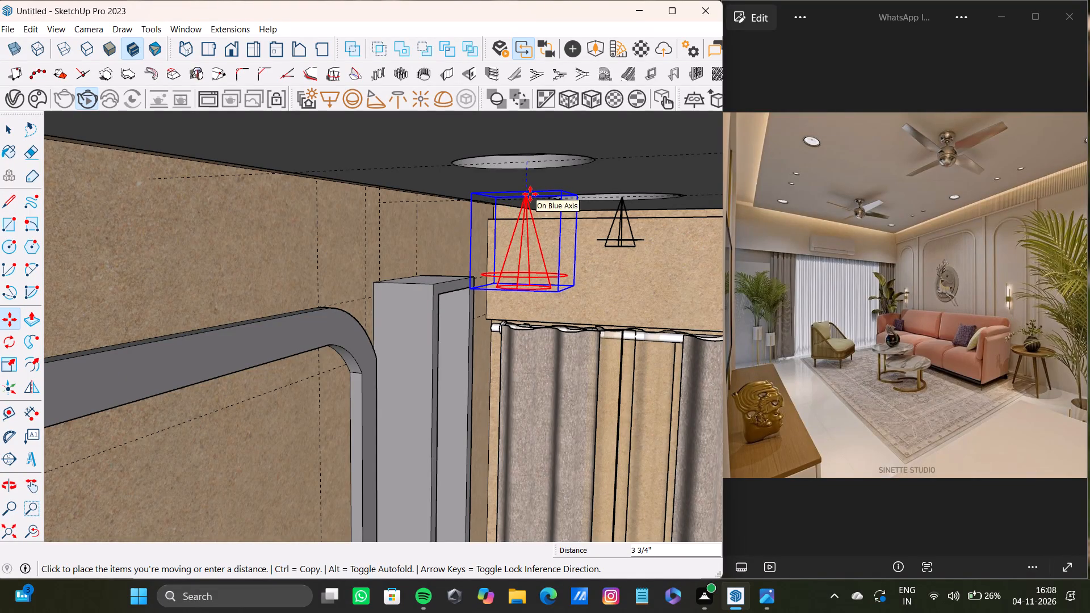
left_click(530, 194)
key("space")
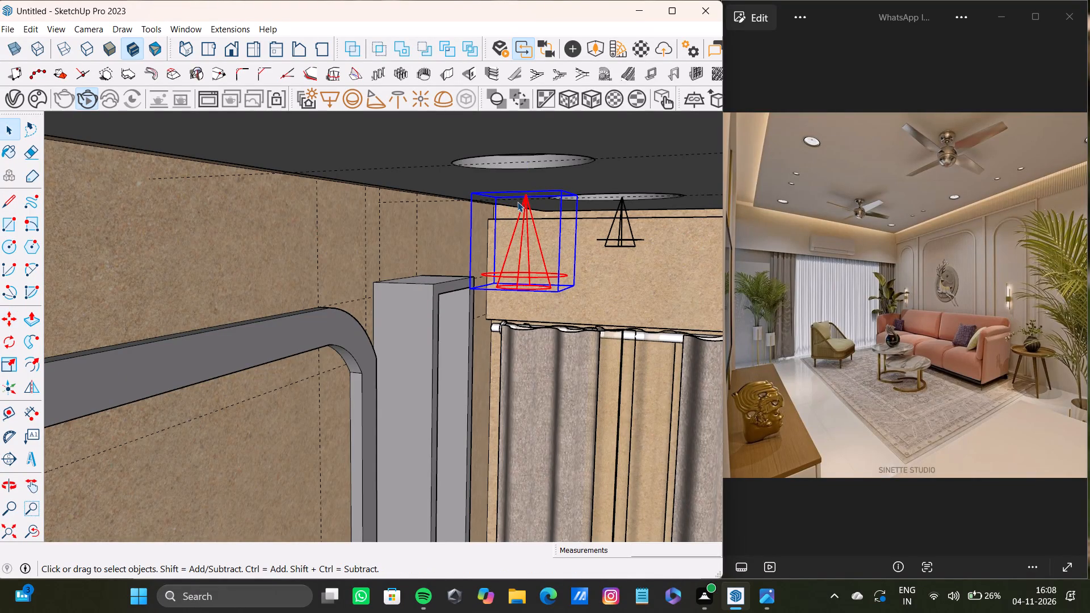
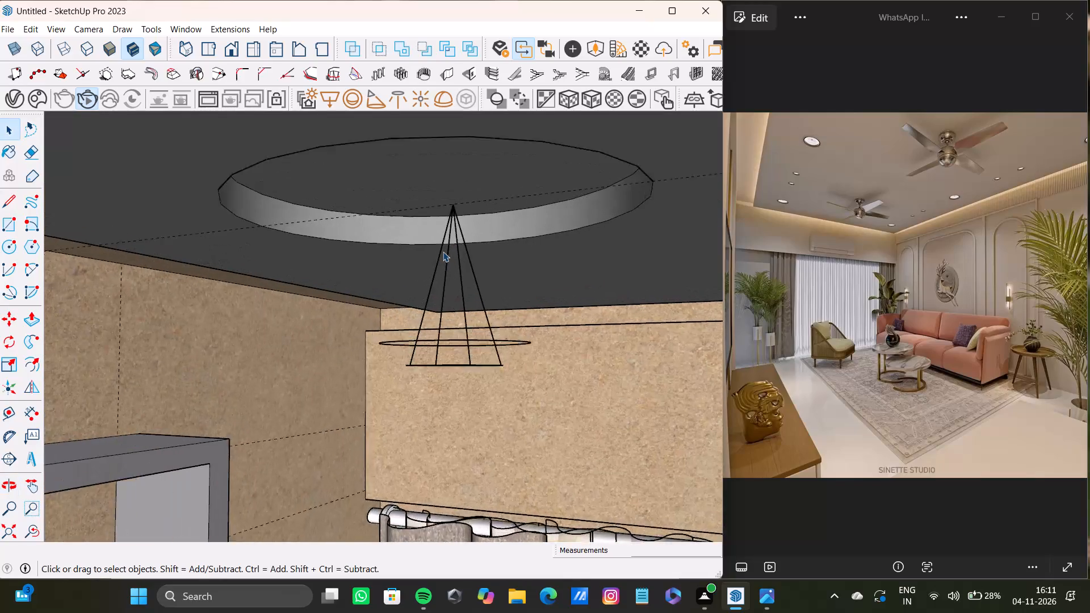
Move the fourth spot light along the TV-unit wall, at the ceiling recess nearest the curtains, straight down about 4".
key("space")
left_click(459, 193)
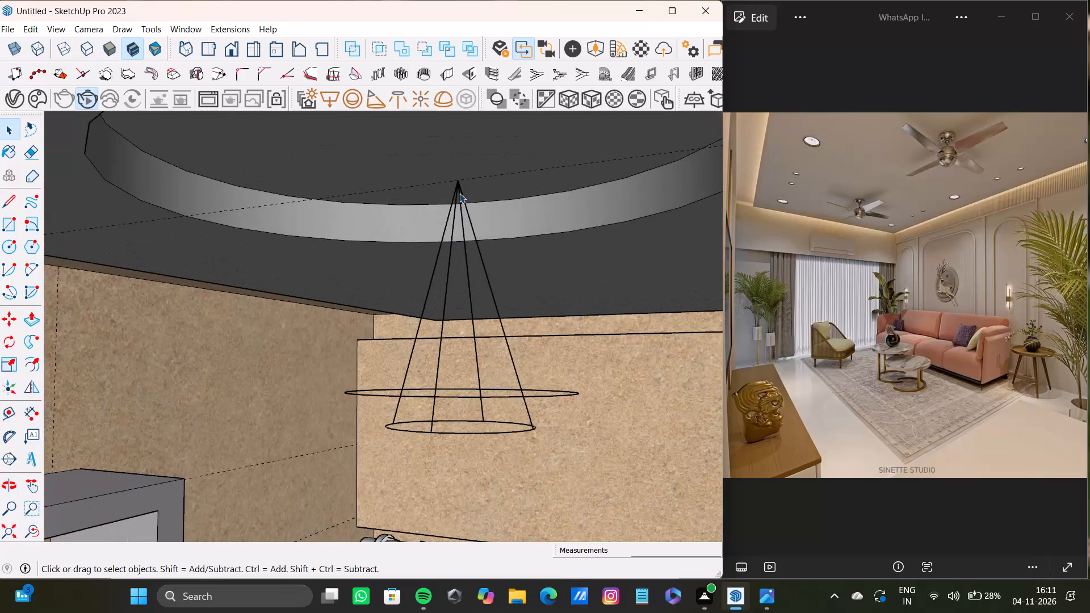
key("m")
left_click(459, 184)
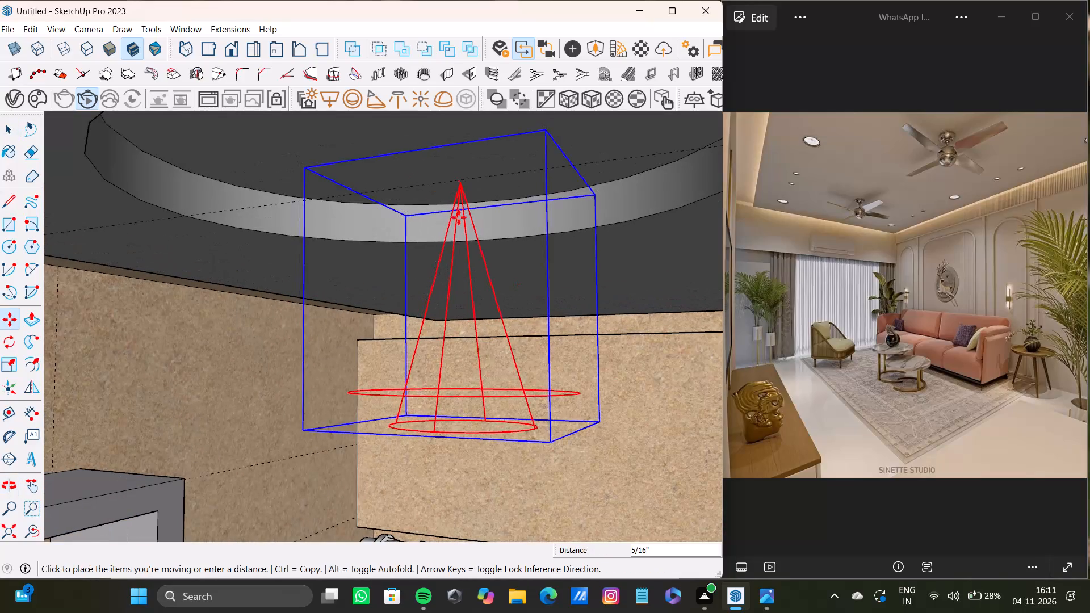
scroll(441, 205, "down", 8)
middle_click_drag(425, 202, 424, 248, "shift")
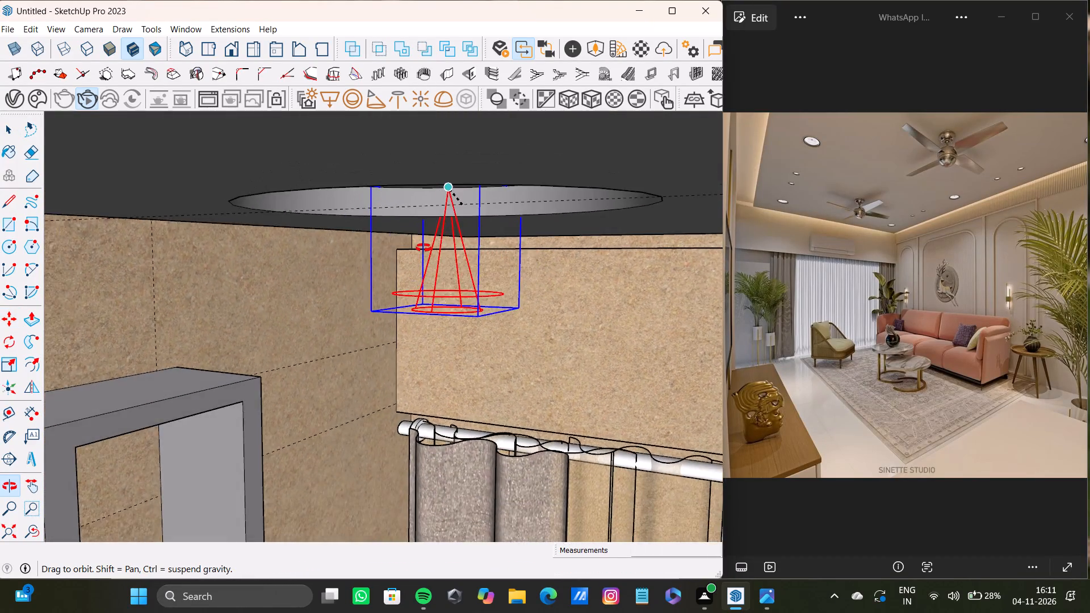
middle_click_drag(424, 248, 339, 219, "shift")
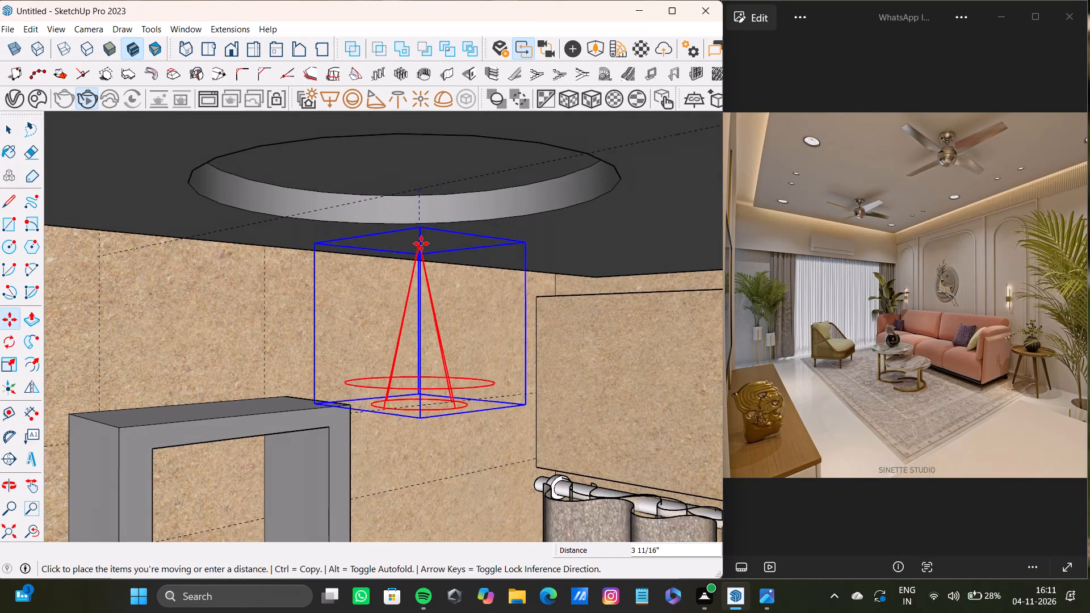
left_click(421, 254)
key("space")
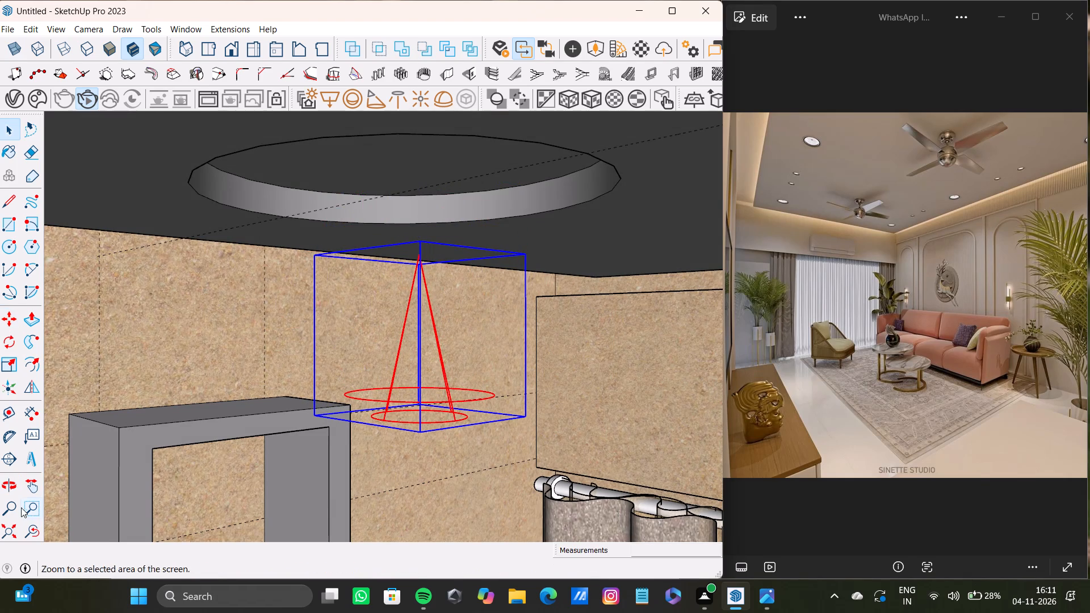
Move the spot light at the front ceiling recess on the sofa-wall side straight down.
left_click(11, 528)
middle_click_drag(133, 468, 398, 454)
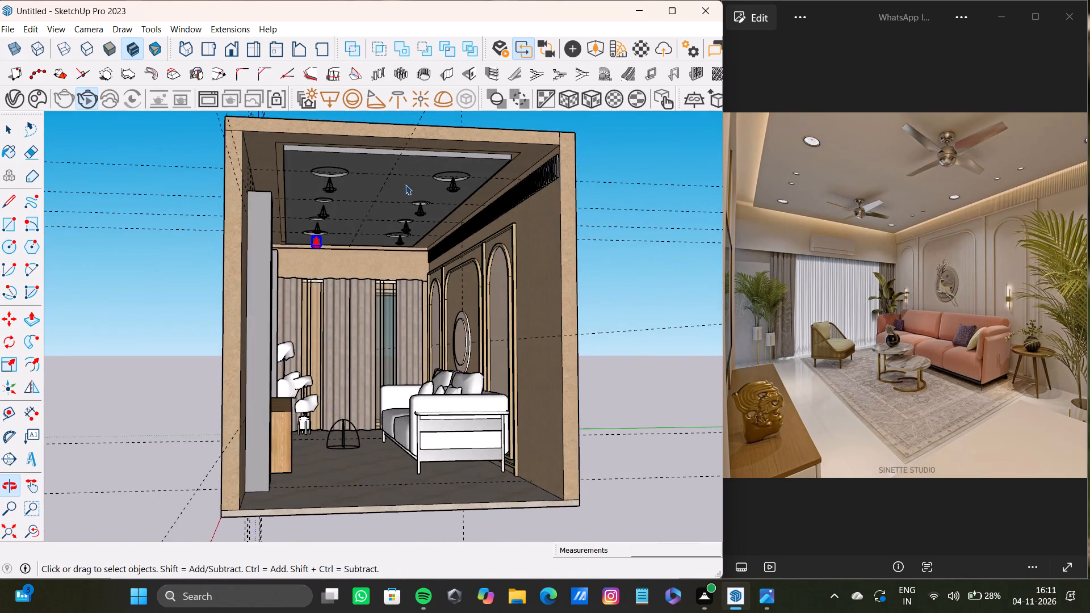
scroll(423, 157, "up", 20)
scroll(423, 157, "up", 6)
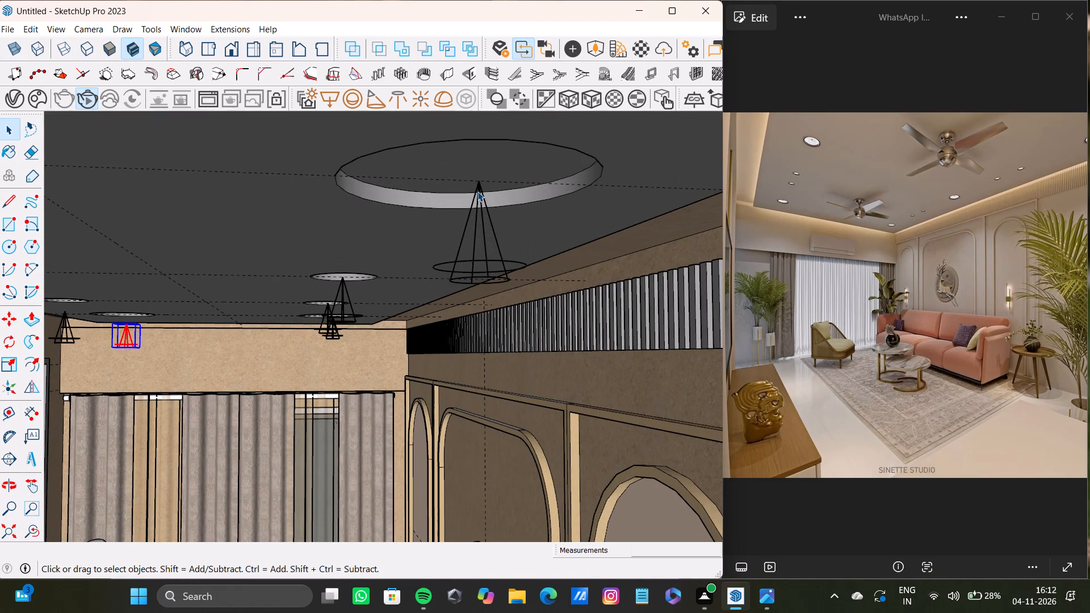
left_click(481, 187)
key("m")
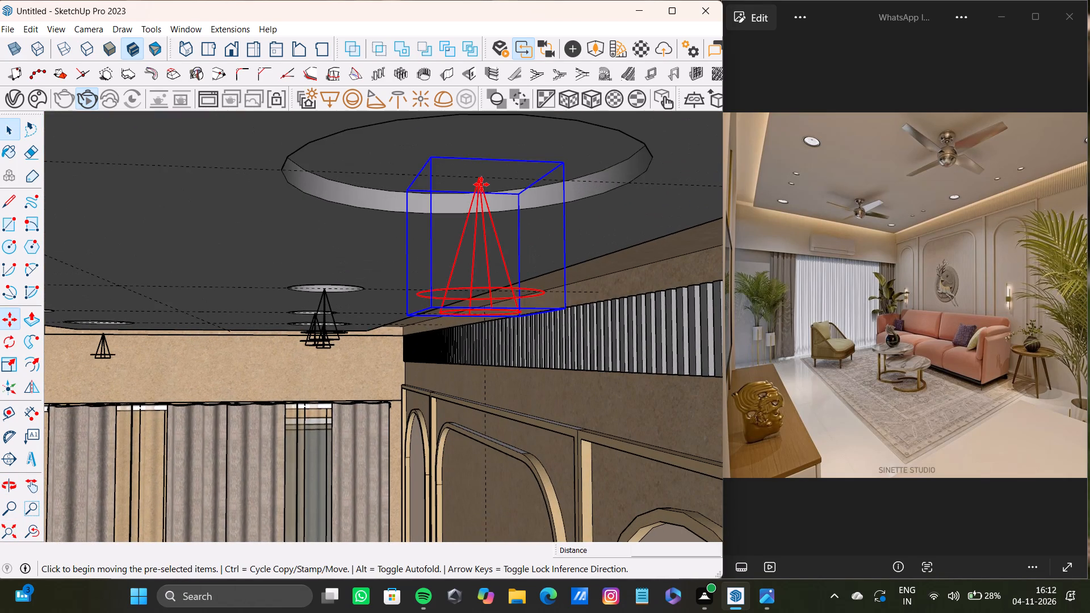
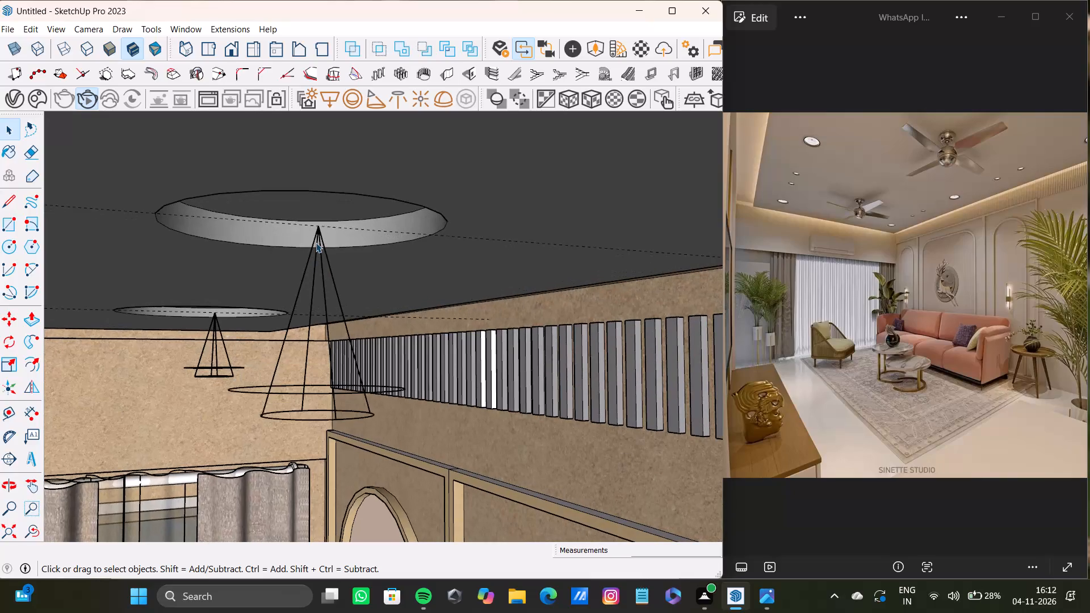
Move the spot light at the next ceiling recess along the sofa wall, second from the curtains, straight down about 2".
left_click(320, 238)
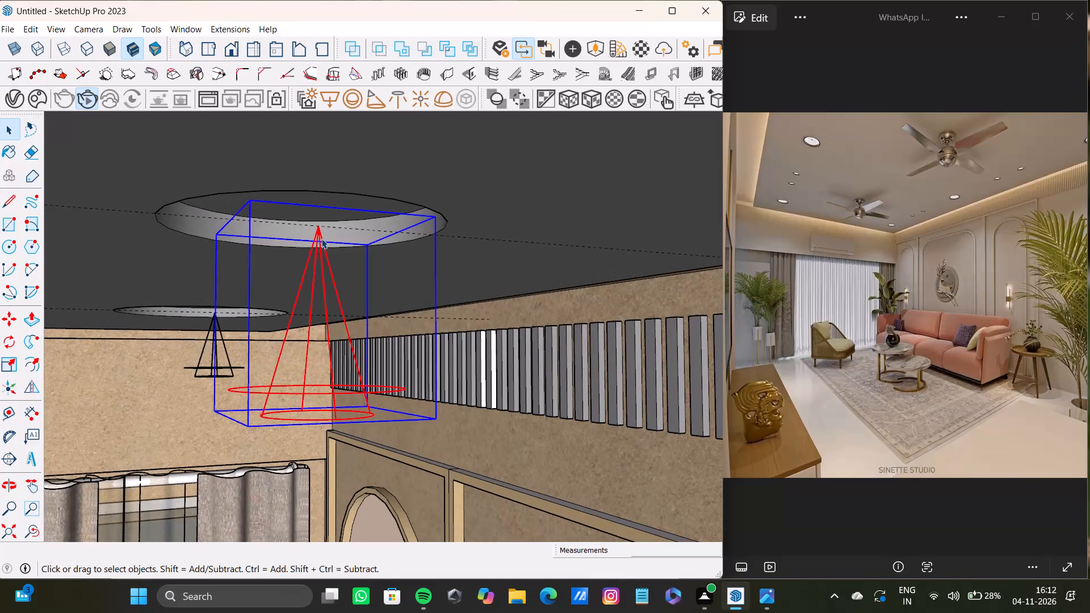
key("m")
left_click(320, 226)
left_click(321, 259)
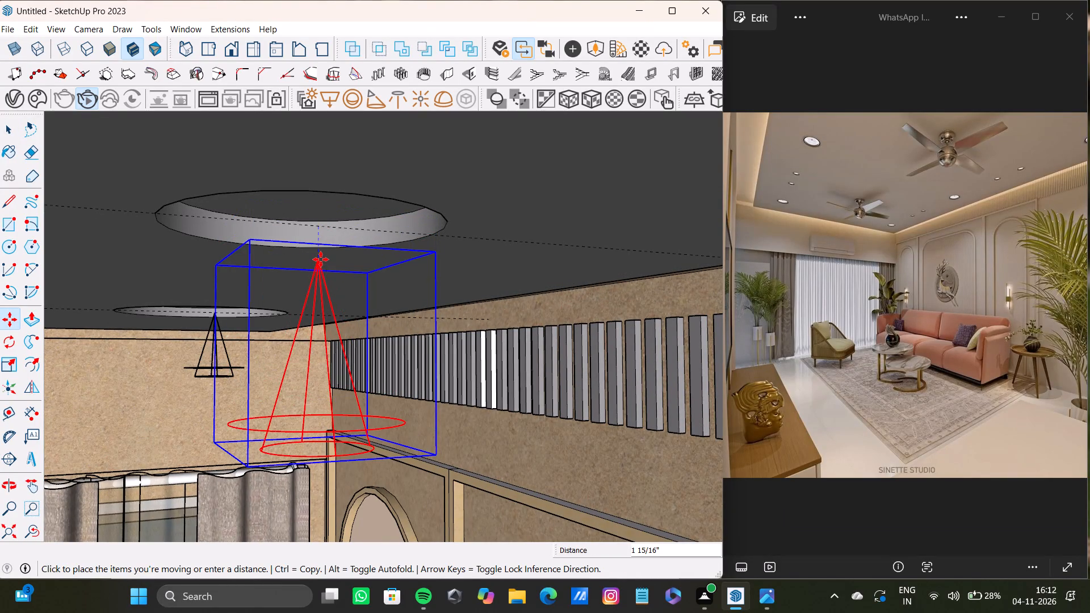
key("space")
Move the spot light at the sofa-wall ceiling recess nearest the curtains straight down.
scroll(237, 253, "down", 4)
middle_click_drag(237, 253, 375, 235)
scroll(298, 323, "up", 8)
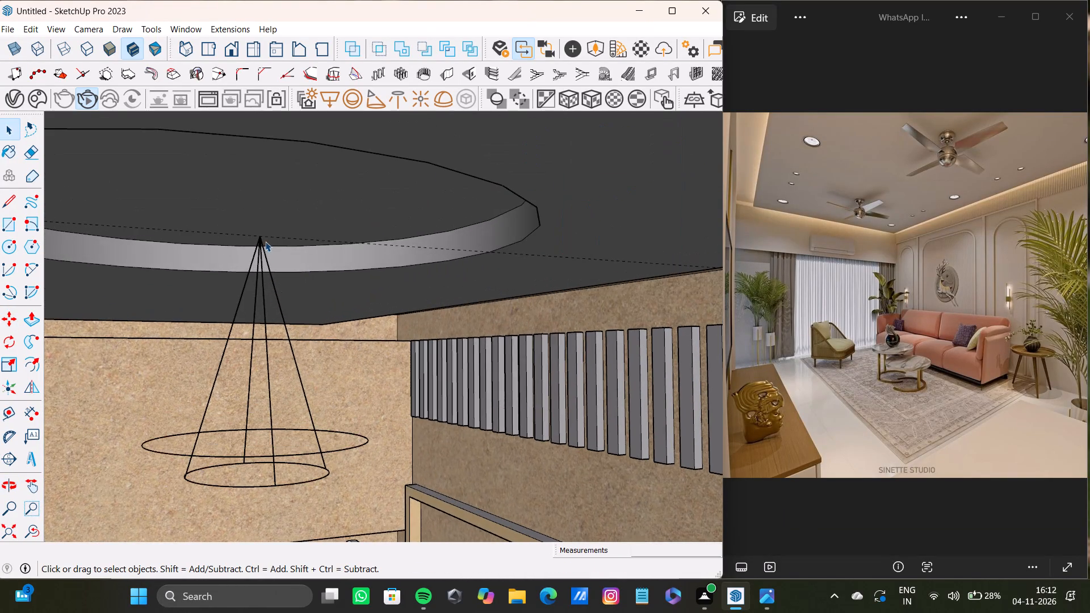
left_click(260, 242)
key("m")
left_click(257, 238)
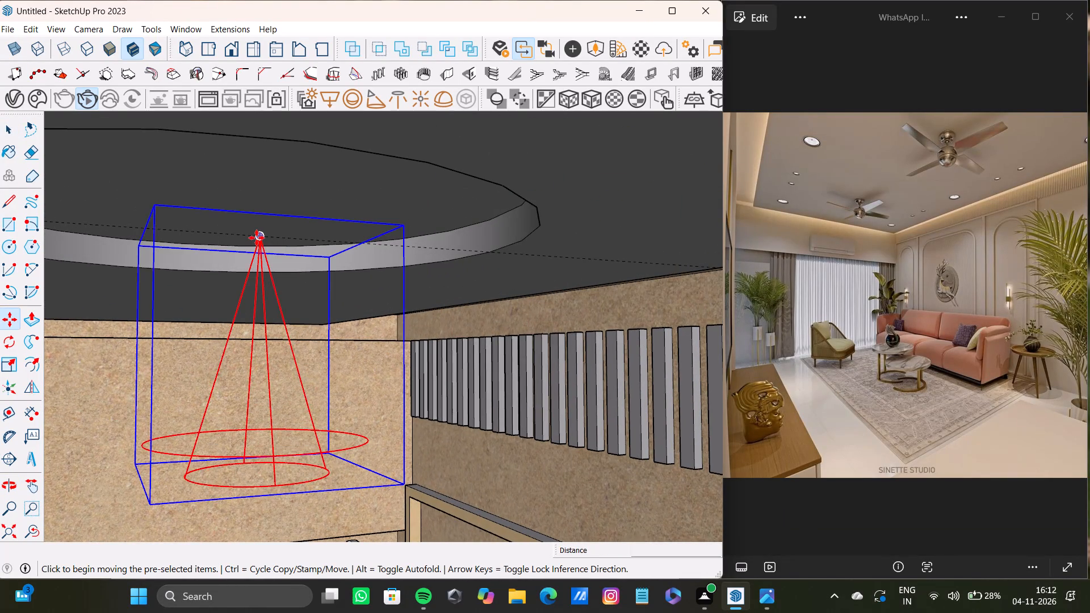
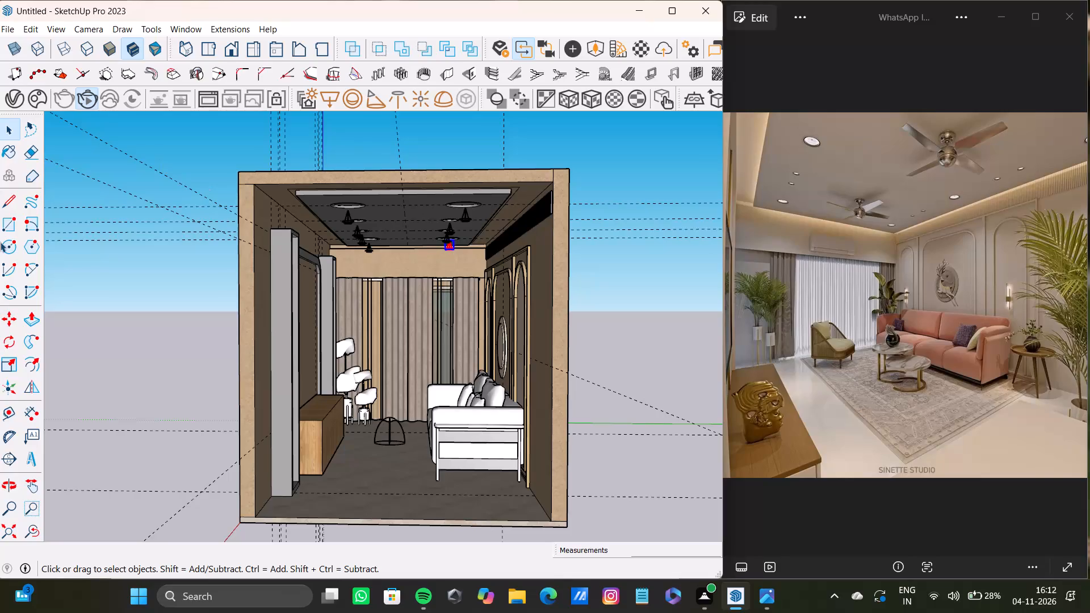
Restart the interactive V-Ray render to check the room's lighting, and close the frame buffer.
left_click(91, 93)
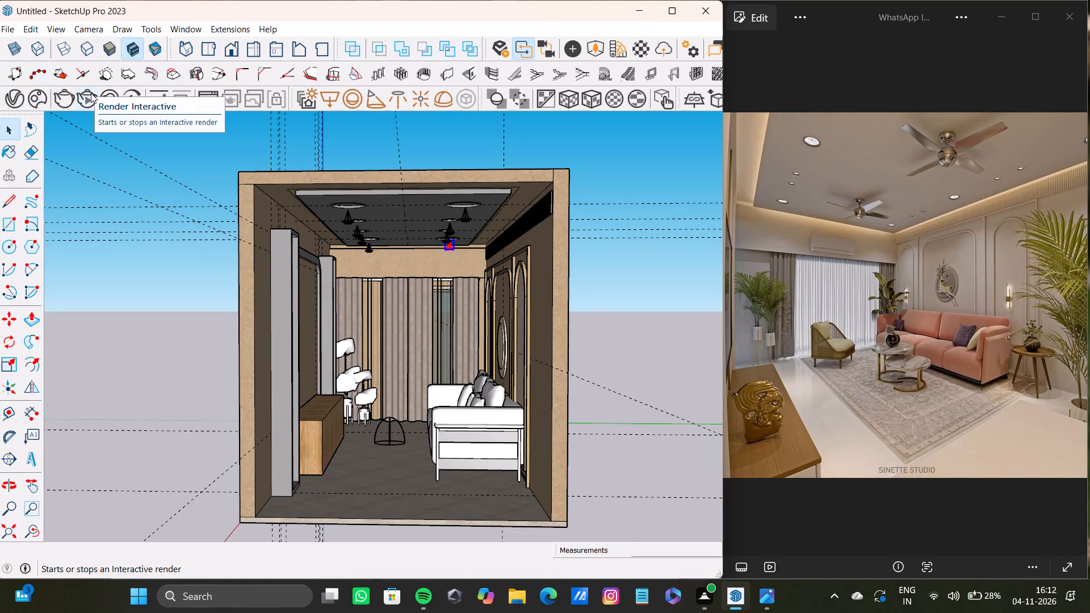
left_click(88, 102)
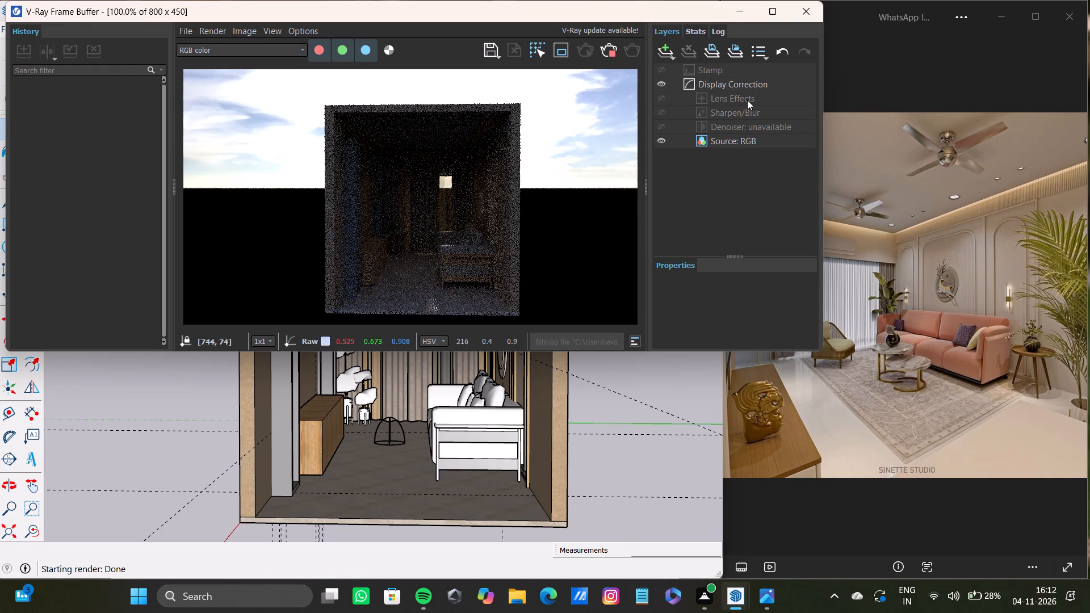
left_click(808, 10)
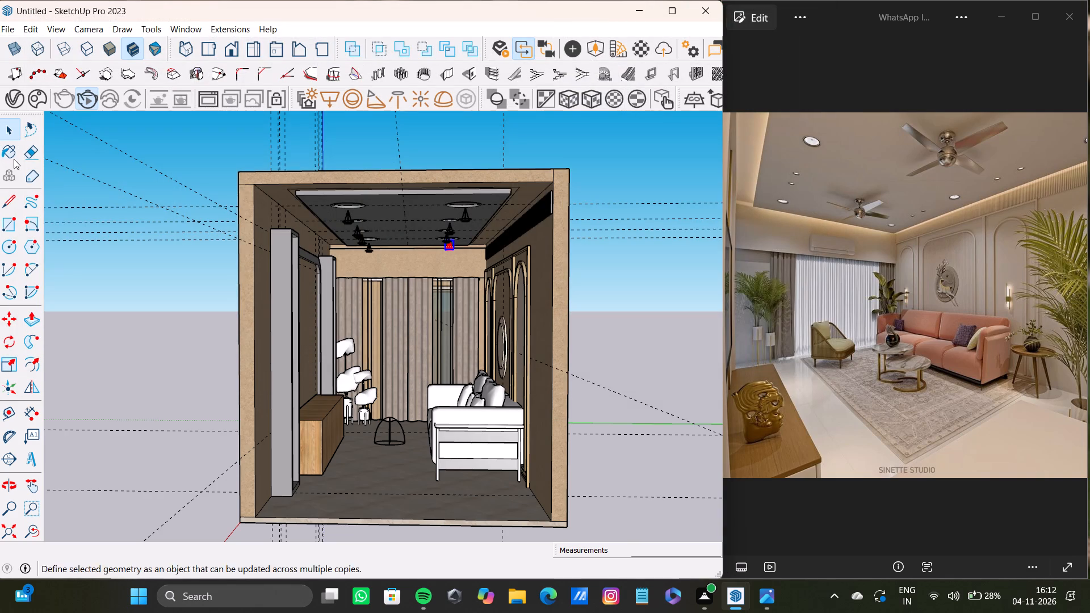
Set the shadow time to 15:23 and the shadow Dark value to 19.
left_click(16, 153)
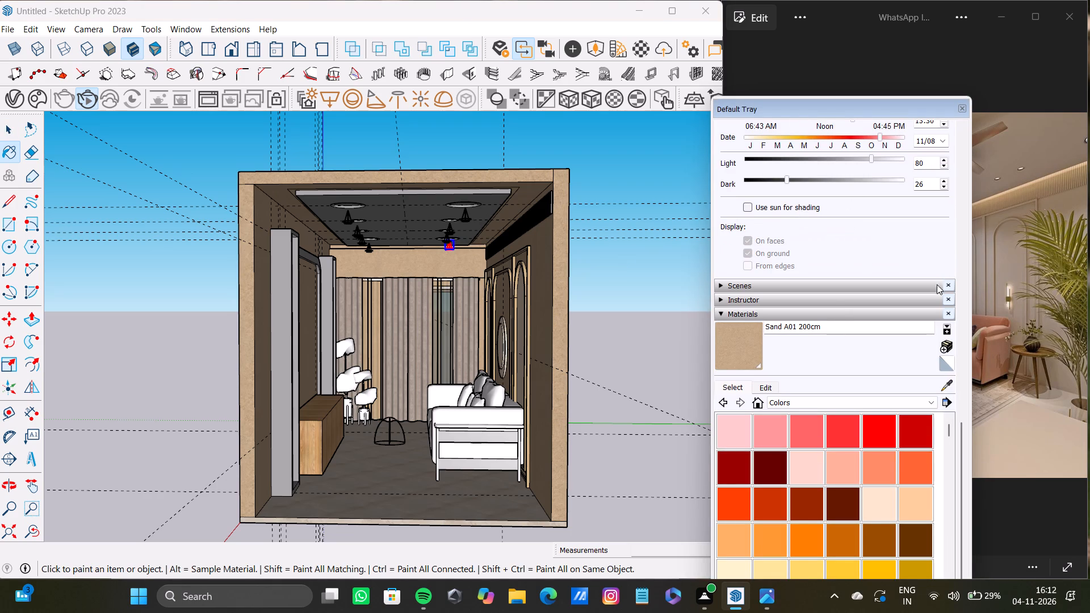
left_click_drag(962, 443, 962, 371)
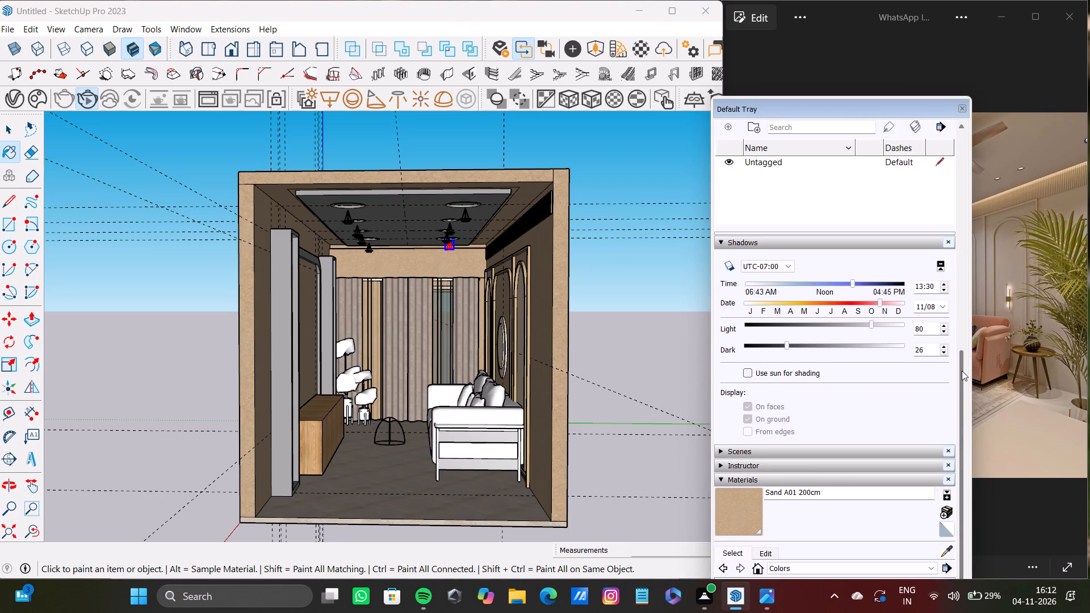
left_click_drag(962, 371, 958, 358)
left_click_drag(855, 311, 881, 316)
left_click_drag(852, 312, 880, 318)
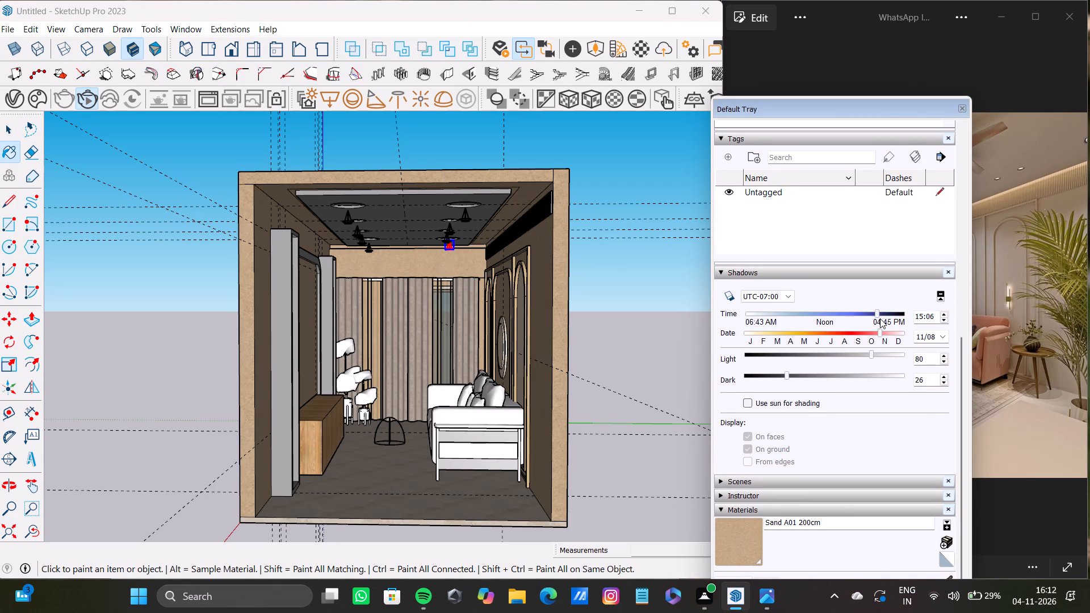
left_click_drag(880, 318, 881, 318)
left_click_drag(787, 376, 778, 375)
left_click_drag(778, 375, 775, 376)
Restart the interactive render to check the room with the new shadow settings, and close the frame buffer.
left_click(91, 102)
left_click(90, 101)
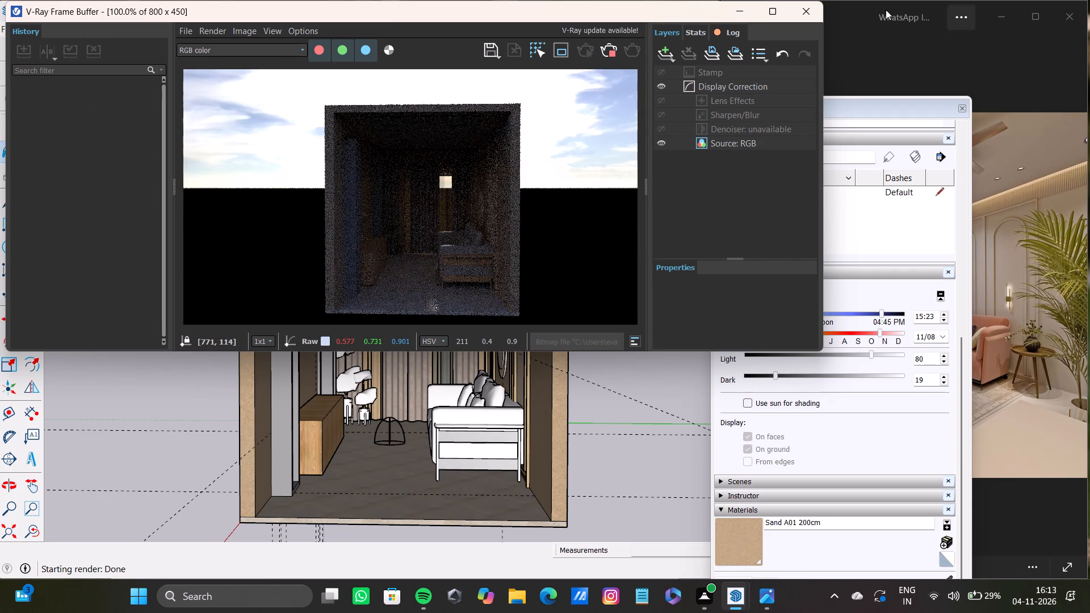
left_click(813, 11)
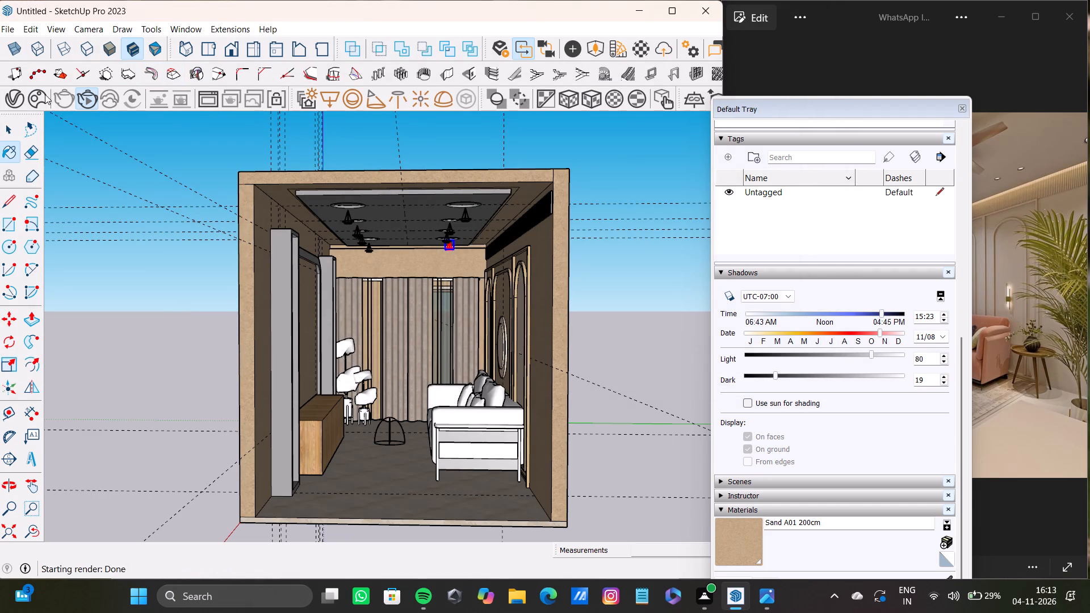
Set the intensity of all eight spot lights, Spot Light through Spot Light#7, to 100000 in the V-Ray Asset Editor.
left_click(14, 100)
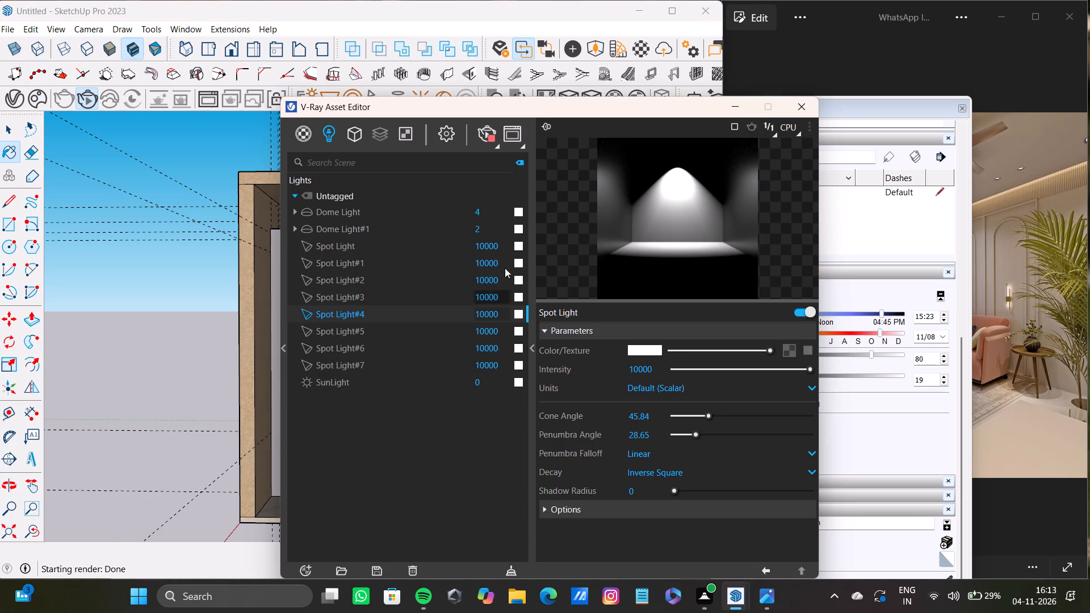
left_click(502, 247)
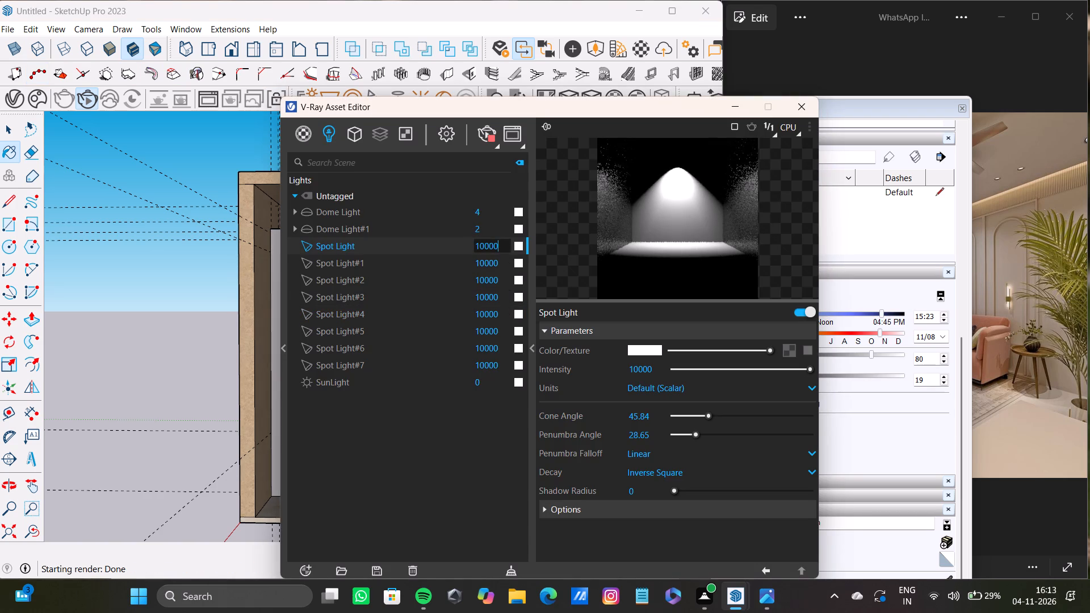
key("0")
left_click(501, 265)
key("0")
left_click(504, 287)
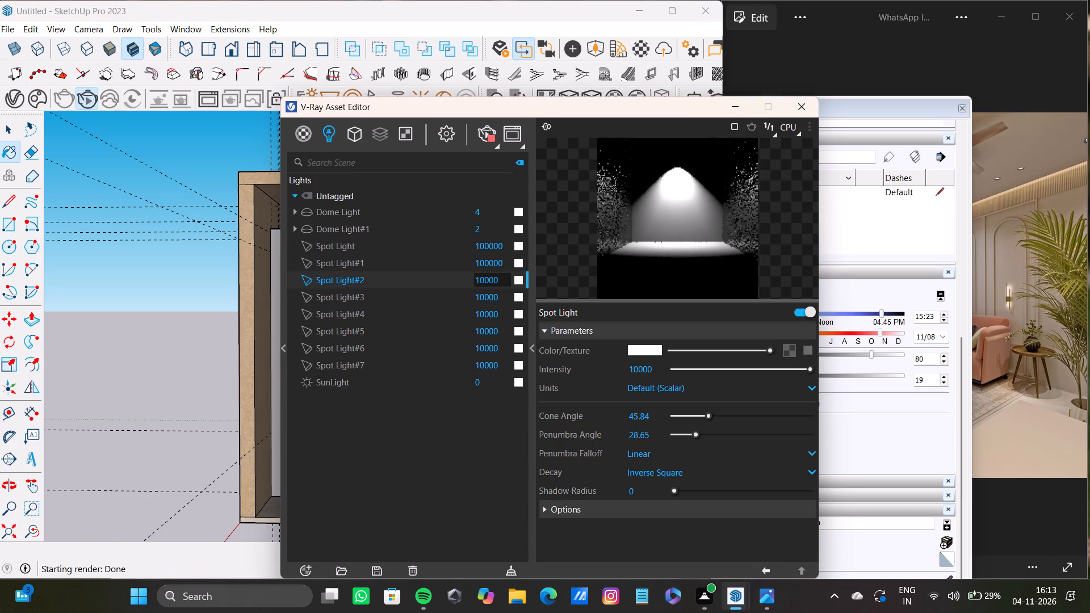
key("0")
left_click(506, 280)
key("0")
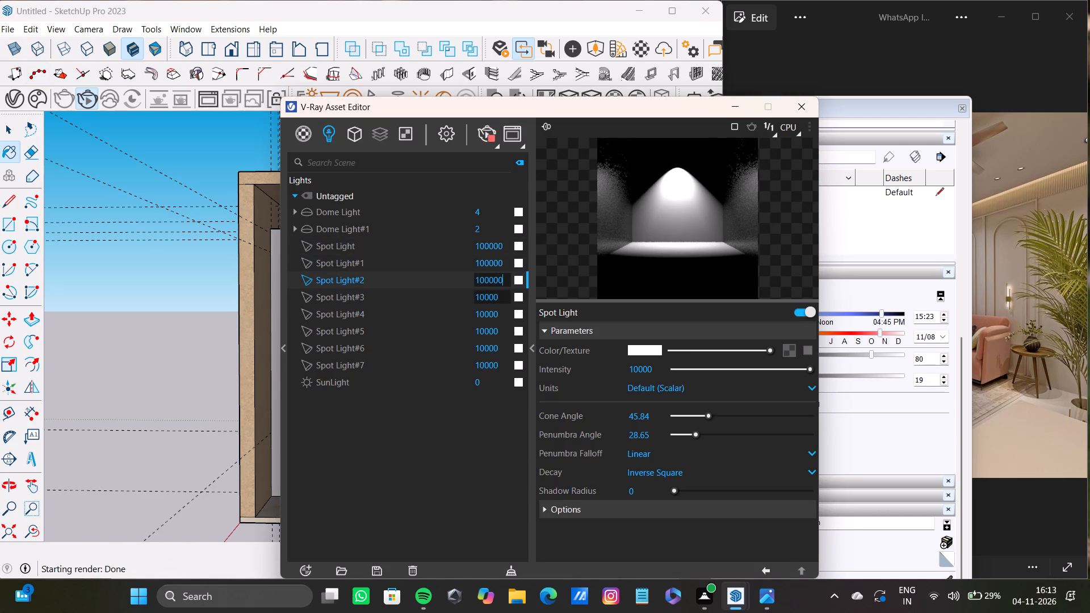
left_click(506, 296)
key("0")
left_click(501, 314)
key("0")
left_click(504, 332)
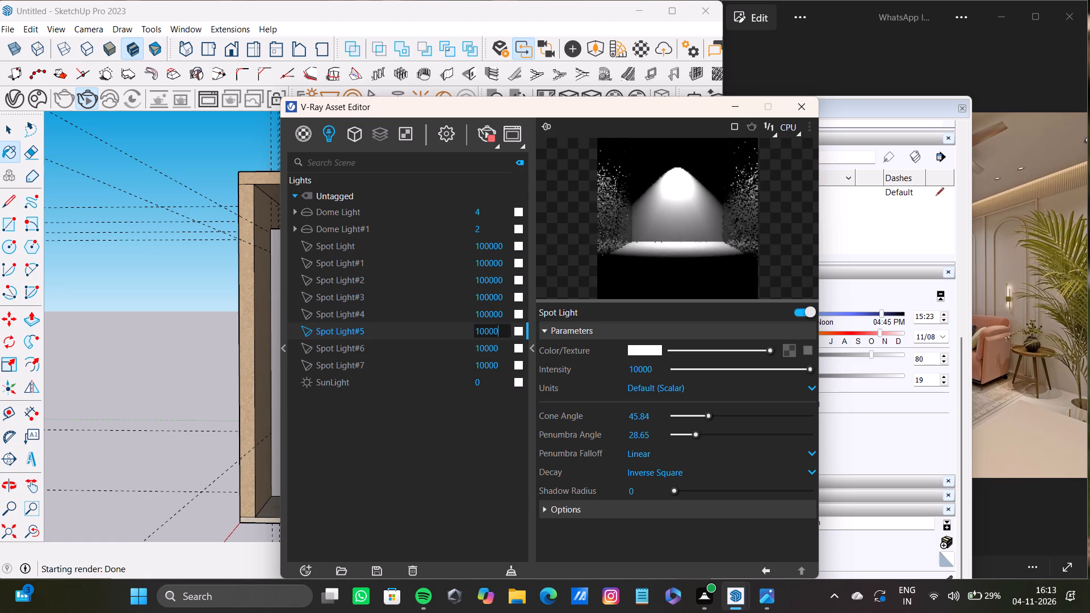
key("0")
left_click(505, 352)
key("0")
left_click(504, 366)
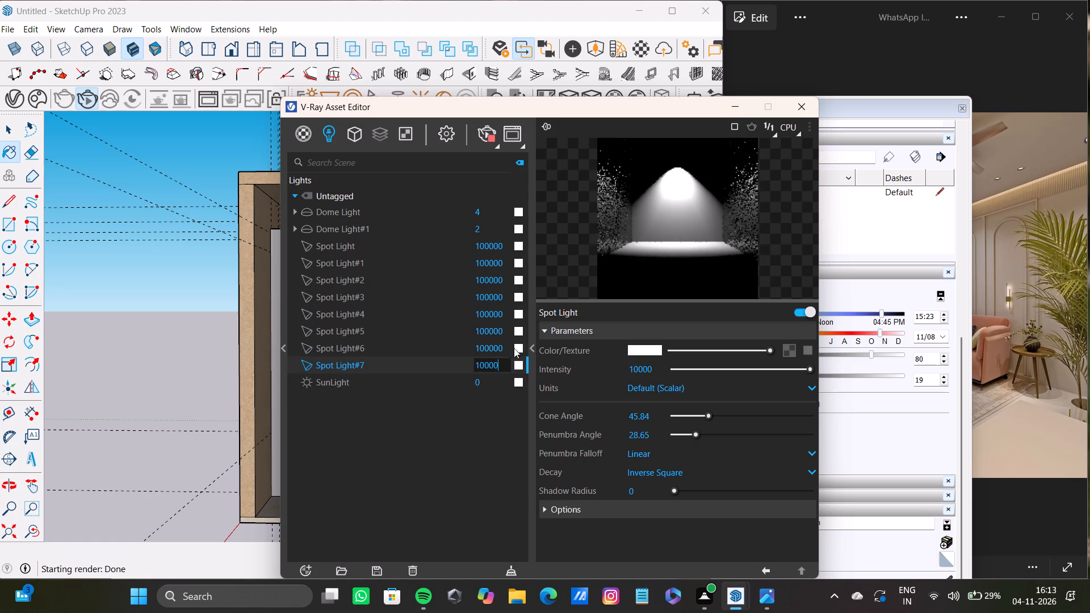
key("0")
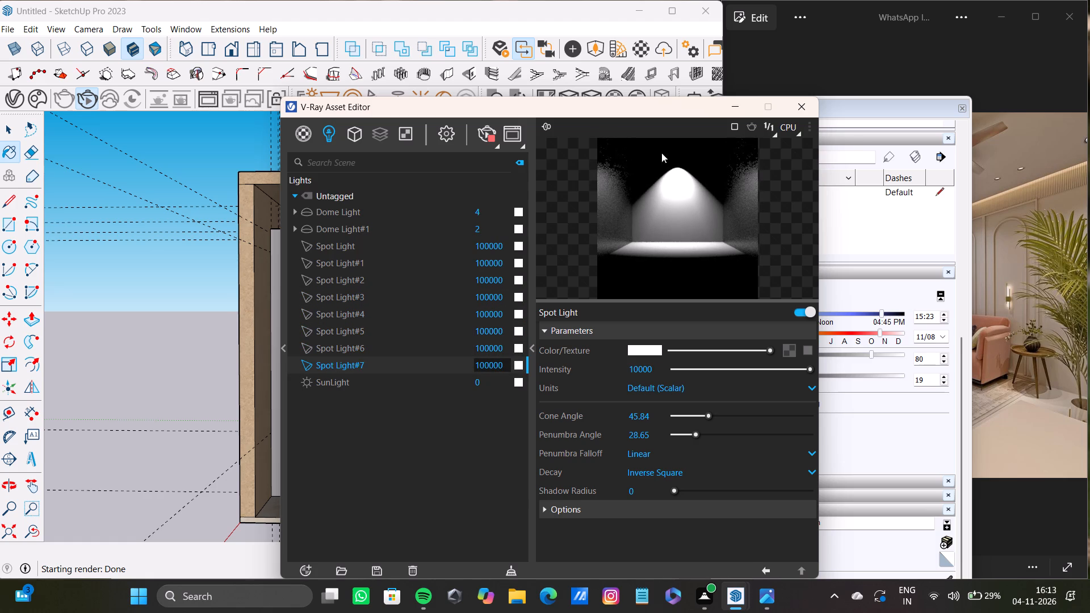
Permanently delete the Dome Light asset with intensity 4 and close the Asset Editor.
right_click(436, 208)
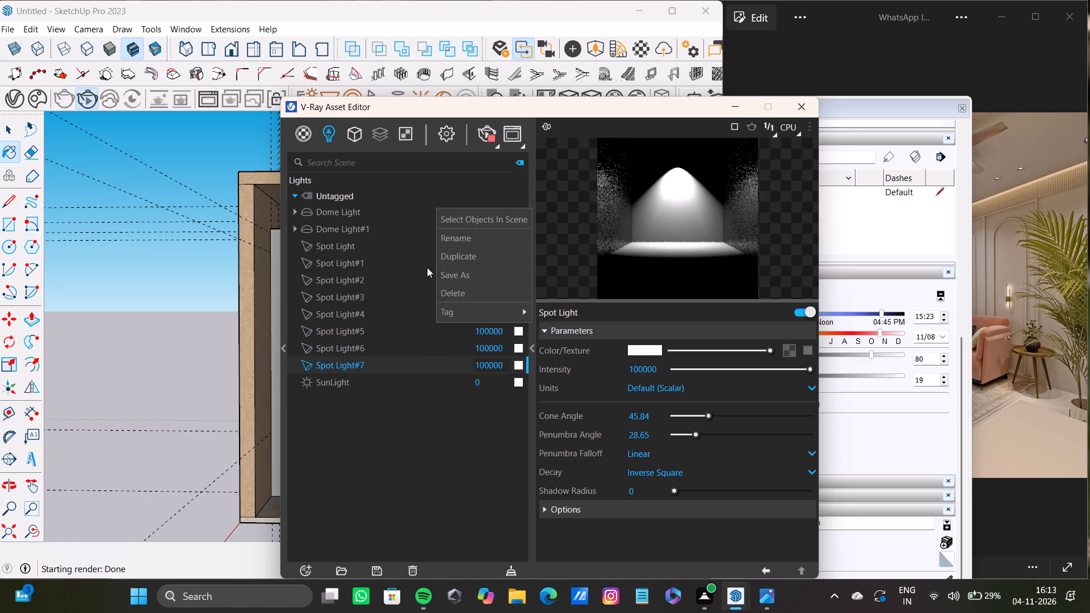
left_click(443, 293)
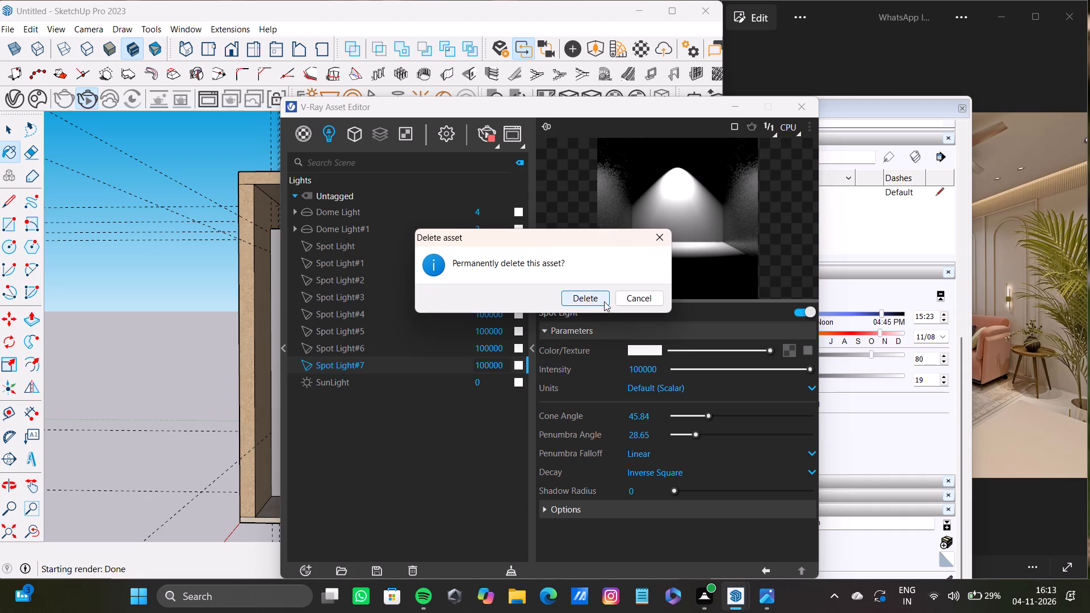
left_click(603, 303)
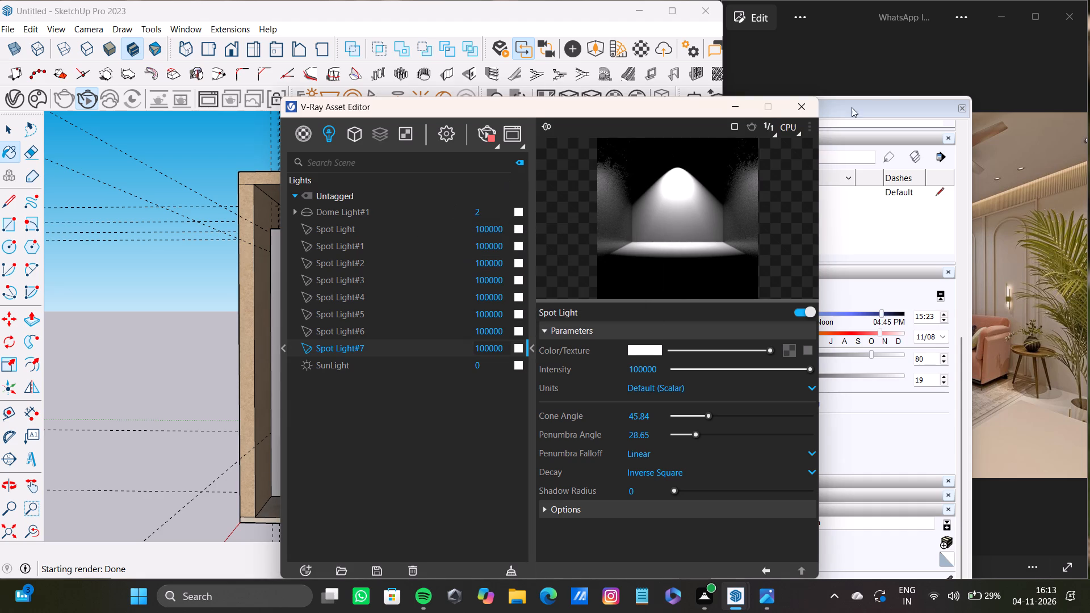
left_click(795, 107)
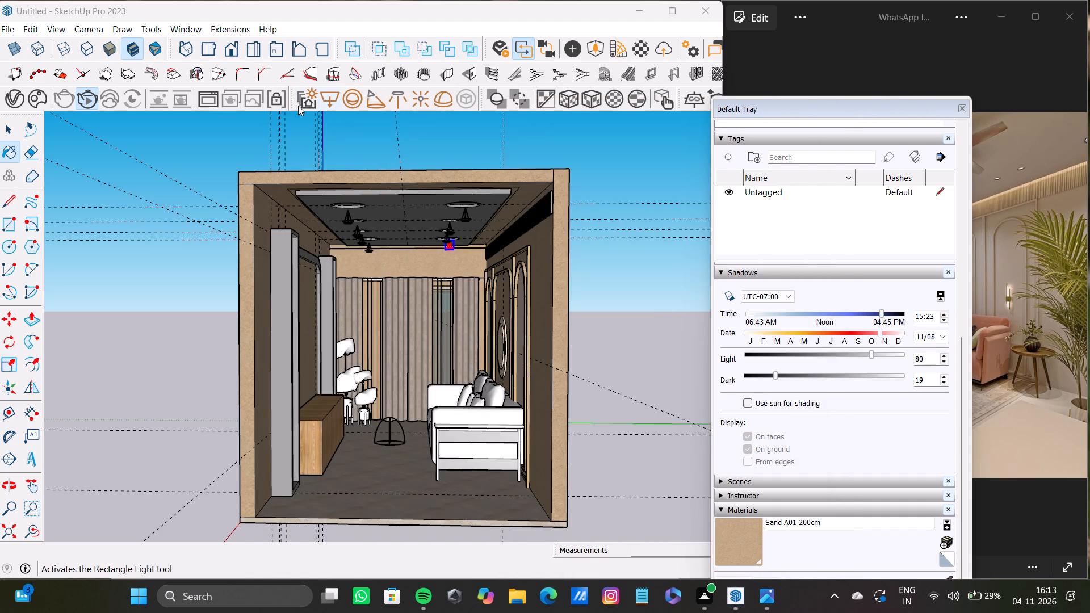
Restart the interactive render and inspect the sofa, curtain and floor lighting up close.
left_click(83, 99)
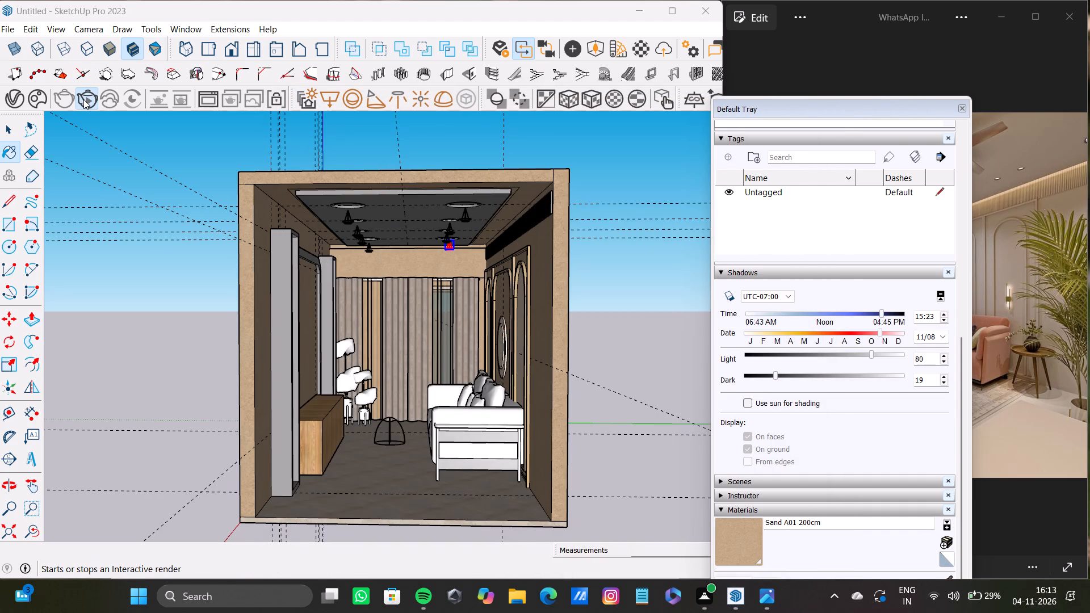
left_click(83, 99)
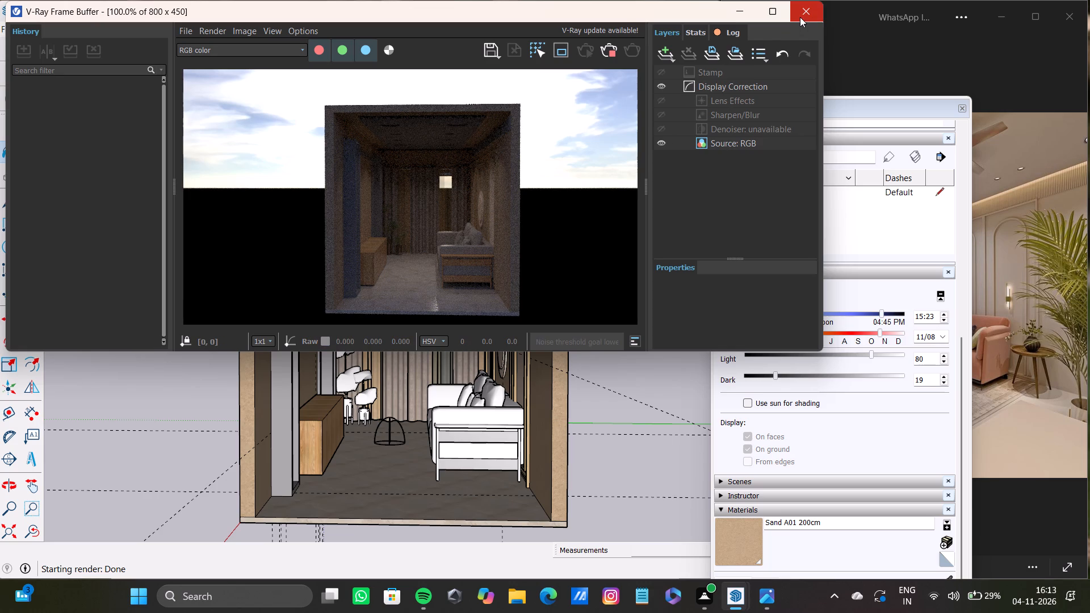
scroll(412, 238, "up", 1)
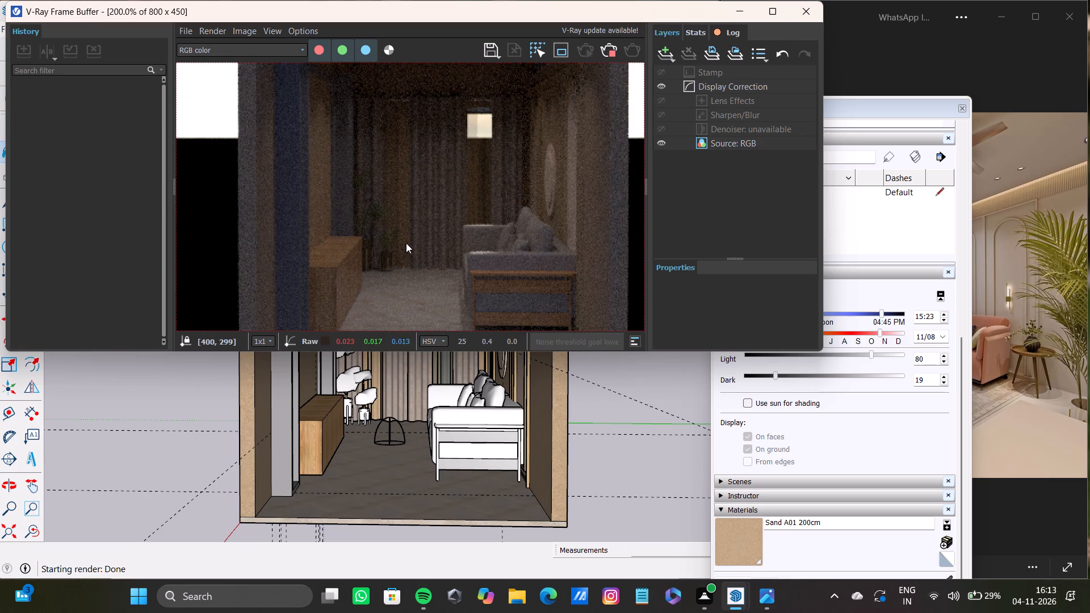
scroll(400, 264, "down", 1)
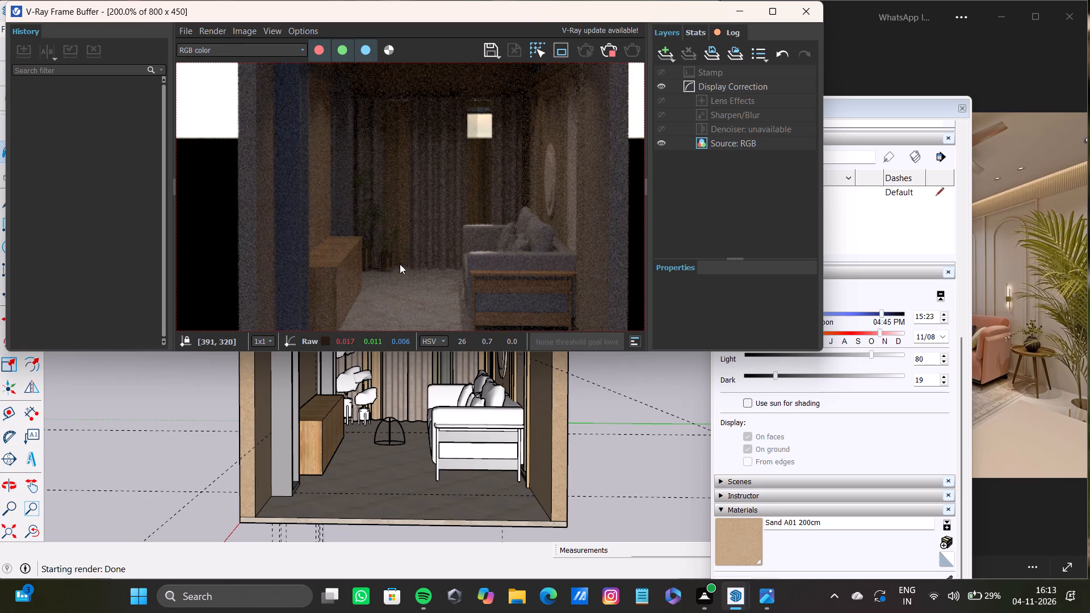
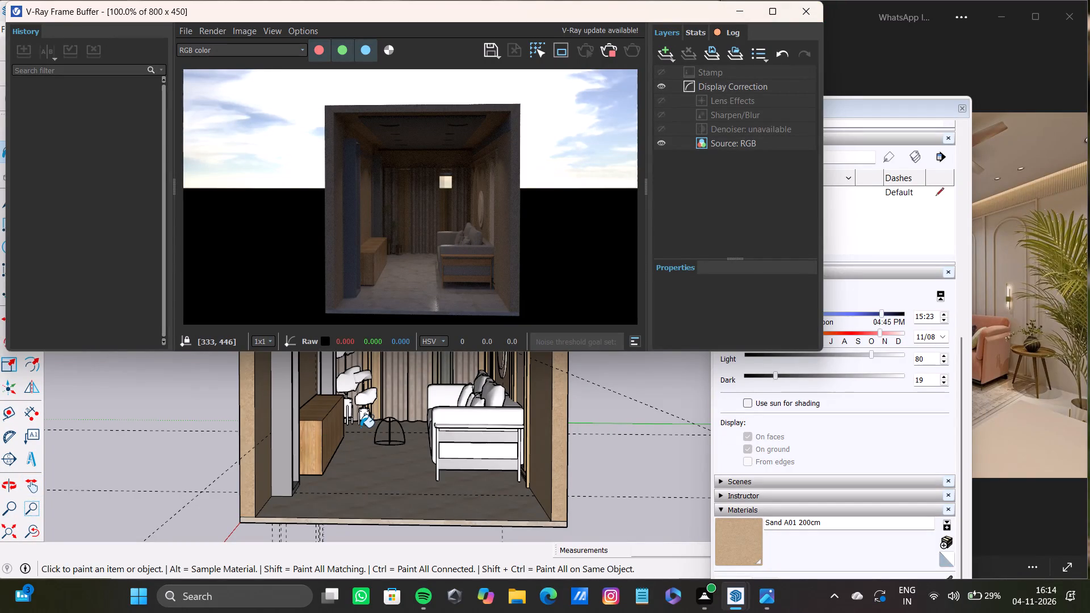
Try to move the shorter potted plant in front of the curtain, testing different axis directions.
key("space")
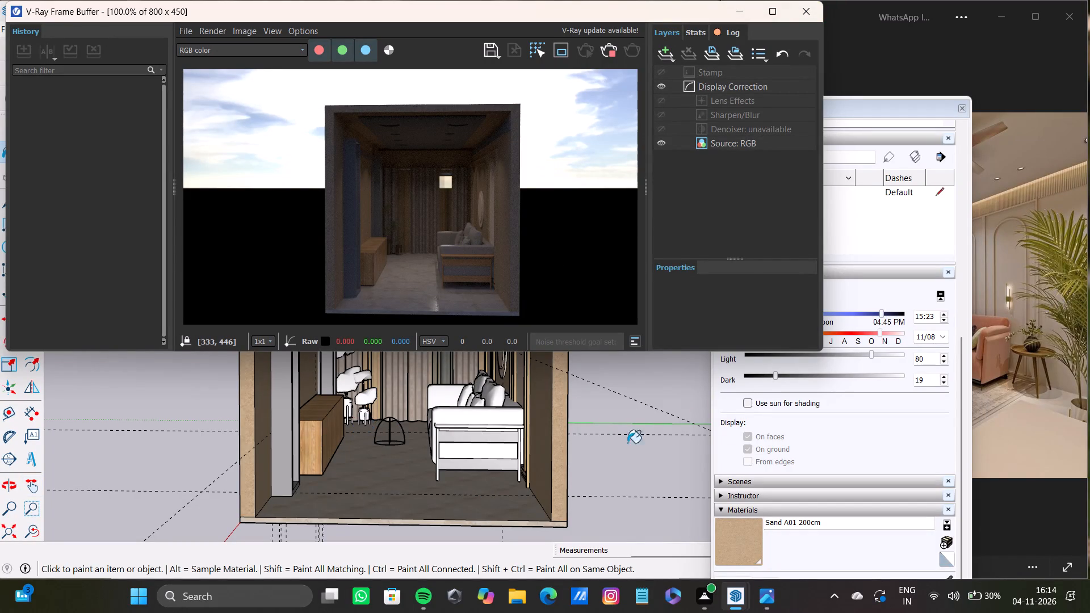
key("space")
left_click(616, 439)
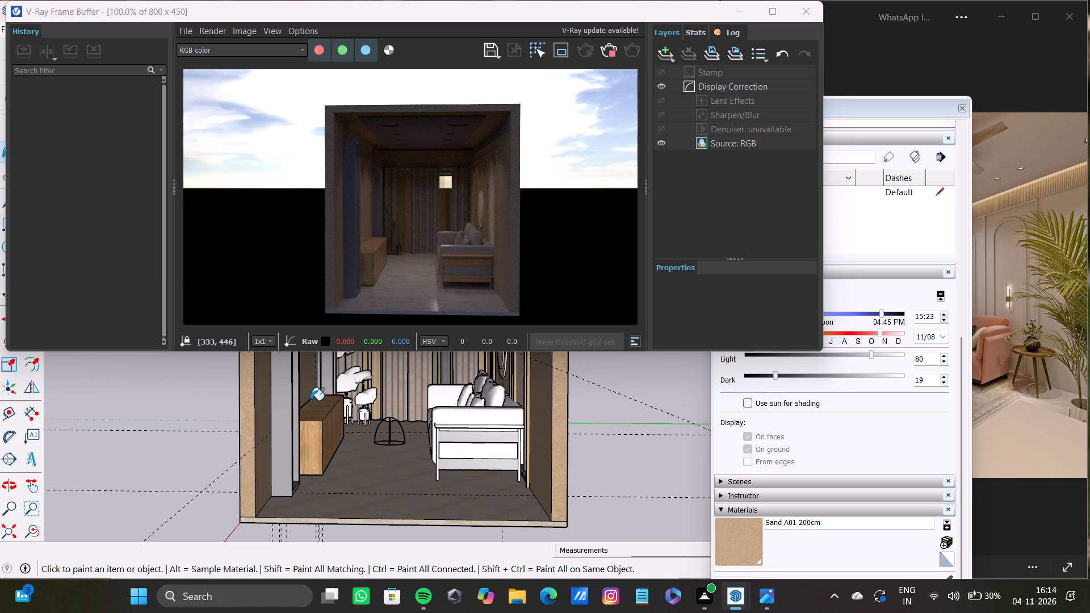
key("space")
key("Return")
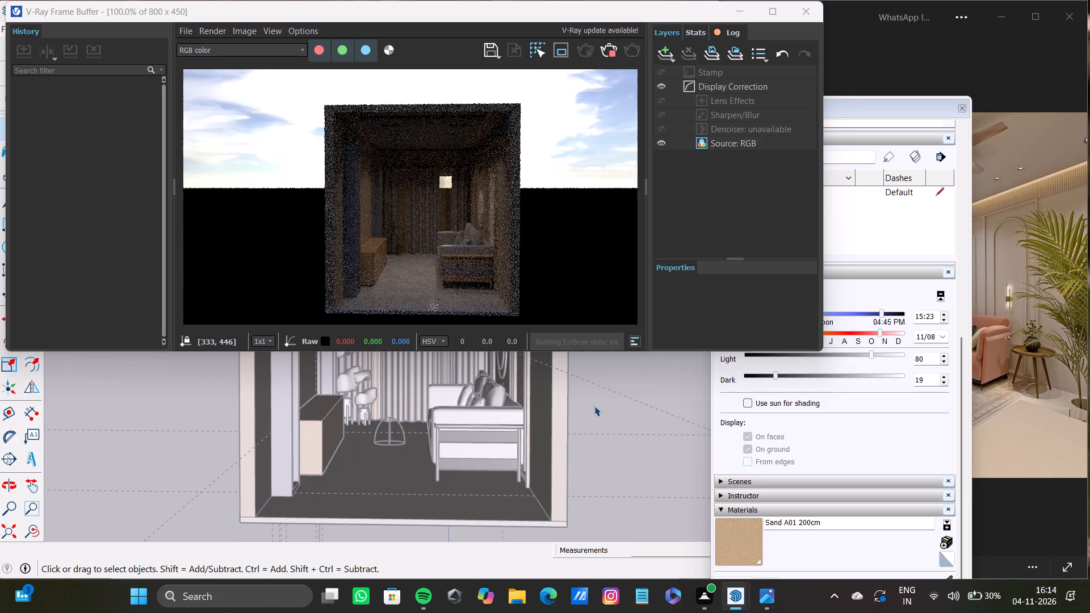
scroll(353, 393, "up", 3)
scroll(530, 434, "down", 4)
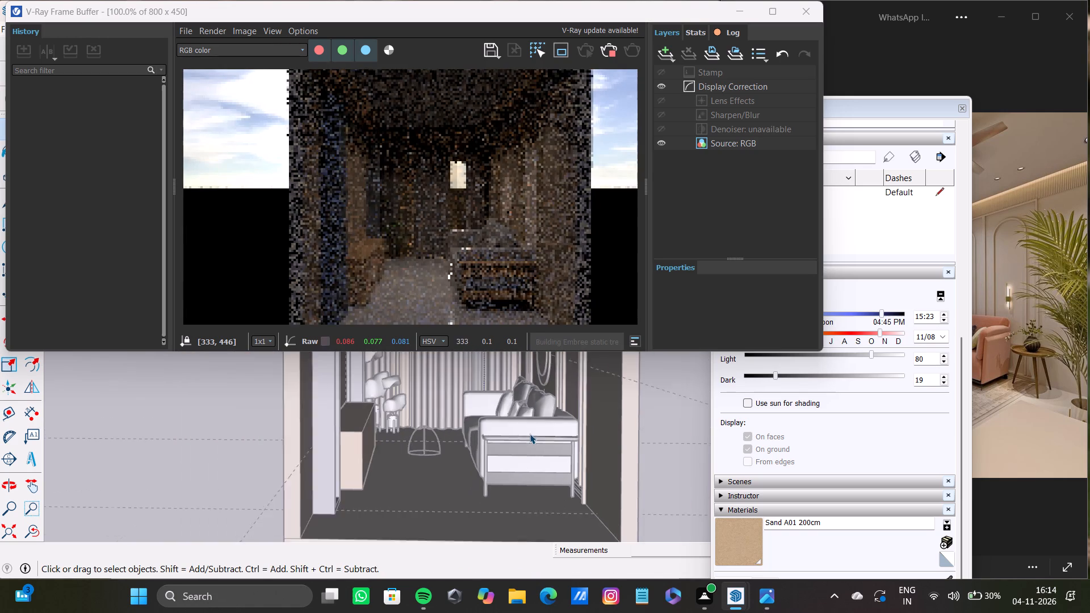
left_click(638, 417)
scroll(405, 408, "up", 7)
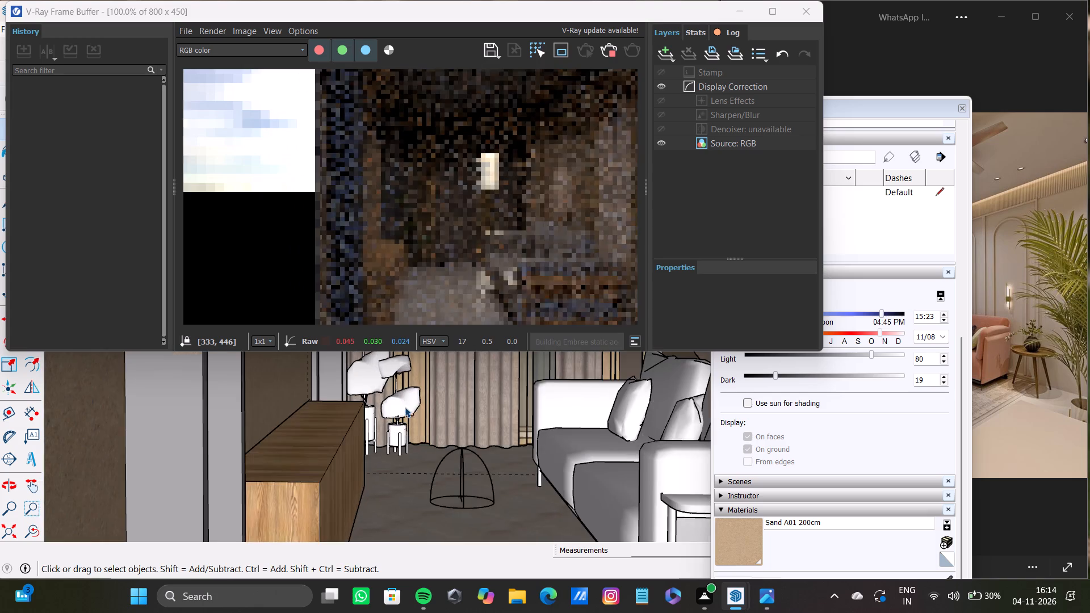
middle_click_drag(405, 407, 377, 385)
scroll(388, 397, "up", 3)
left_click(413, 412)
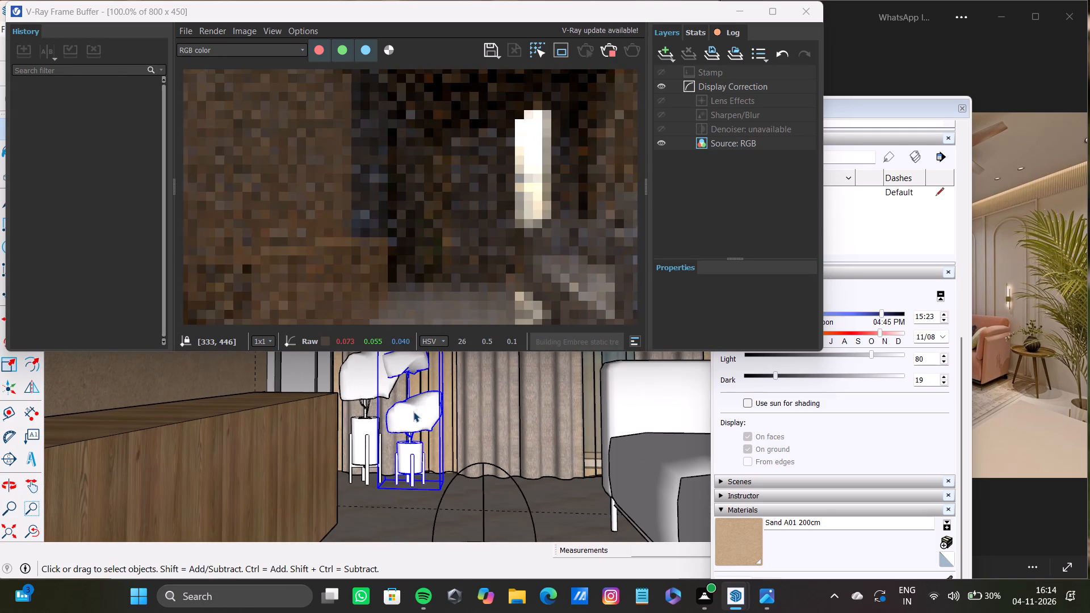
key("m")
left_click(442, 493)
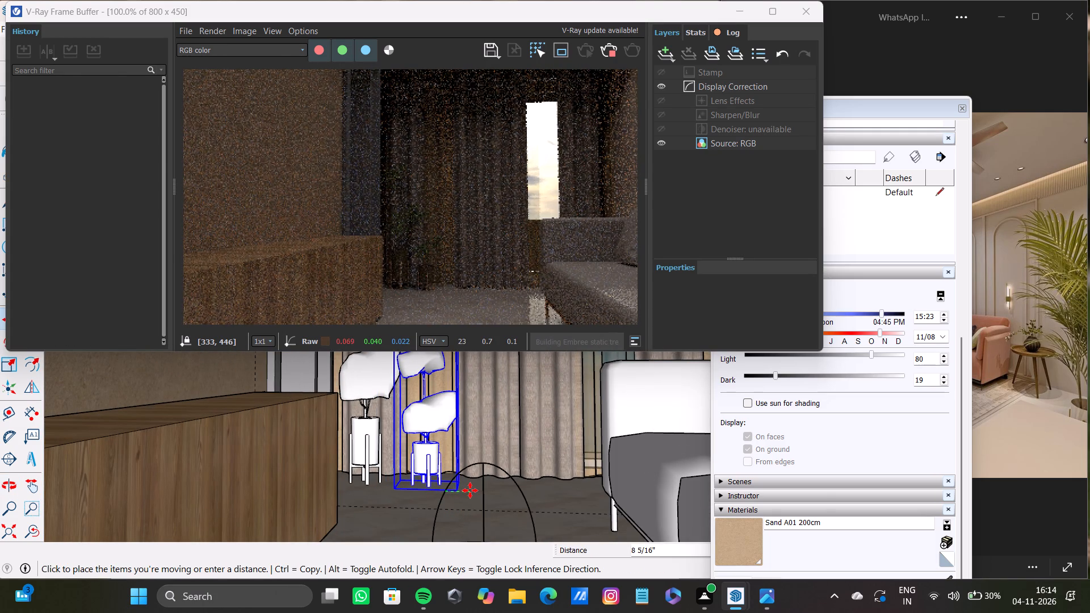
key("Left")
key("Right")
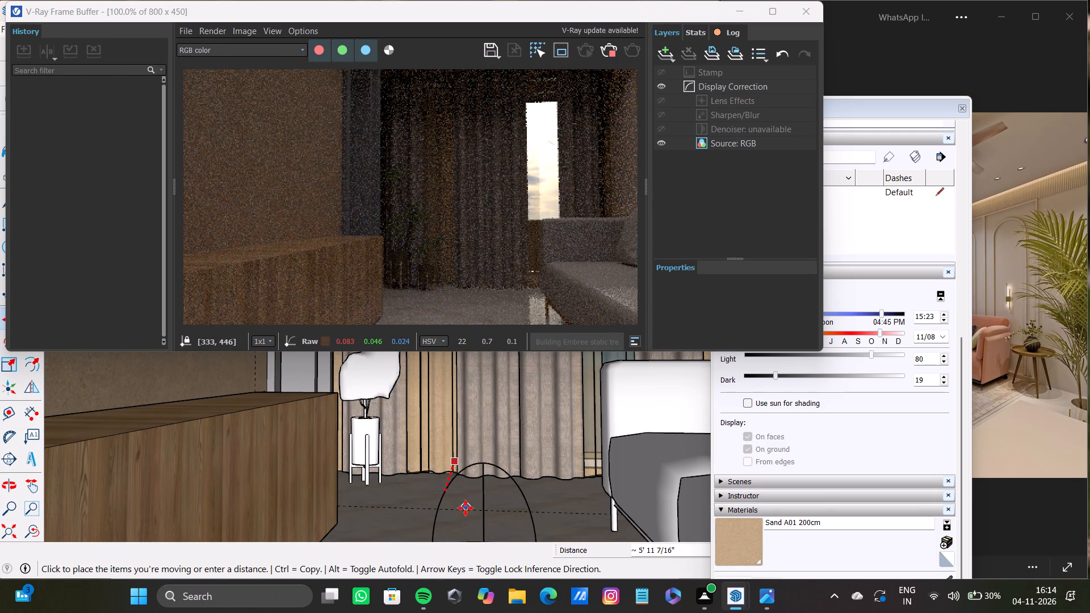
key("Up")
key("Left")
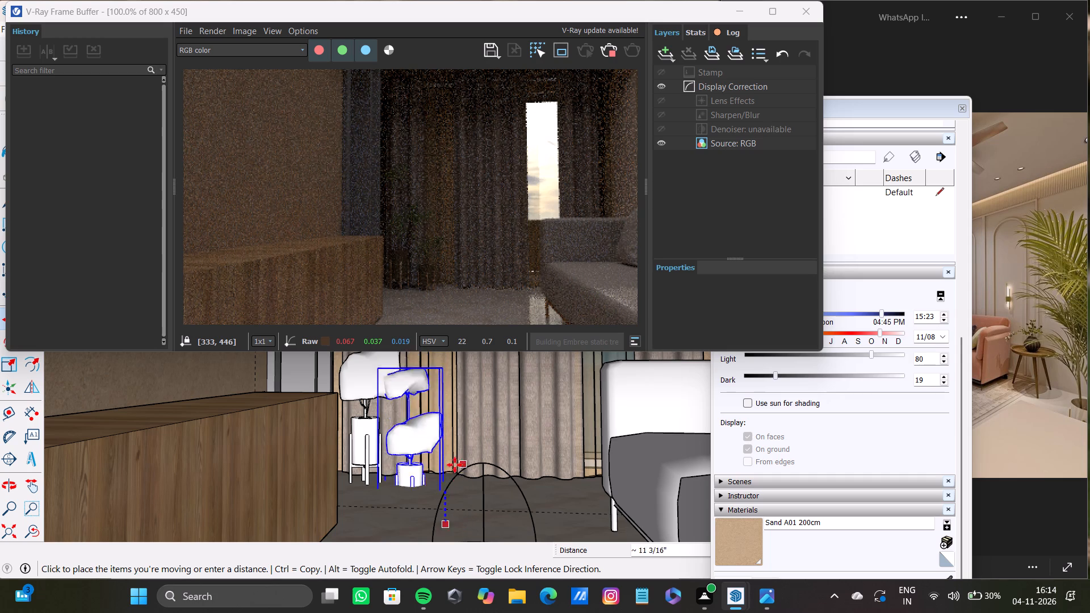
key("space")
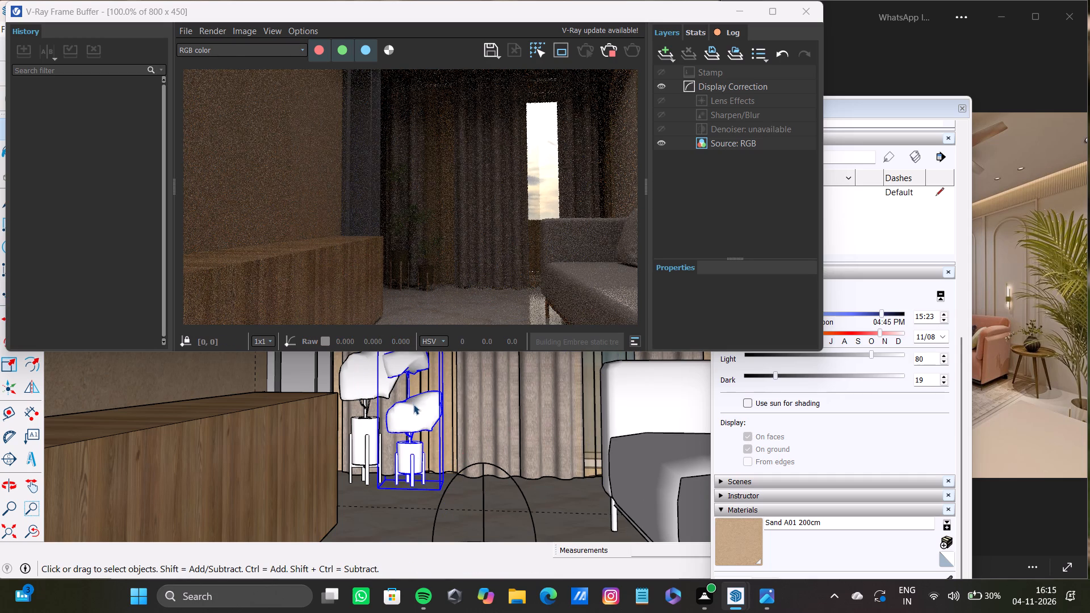
Scale the shorter potted plant along the green axis by about 1.69 to widen it.
key("s")
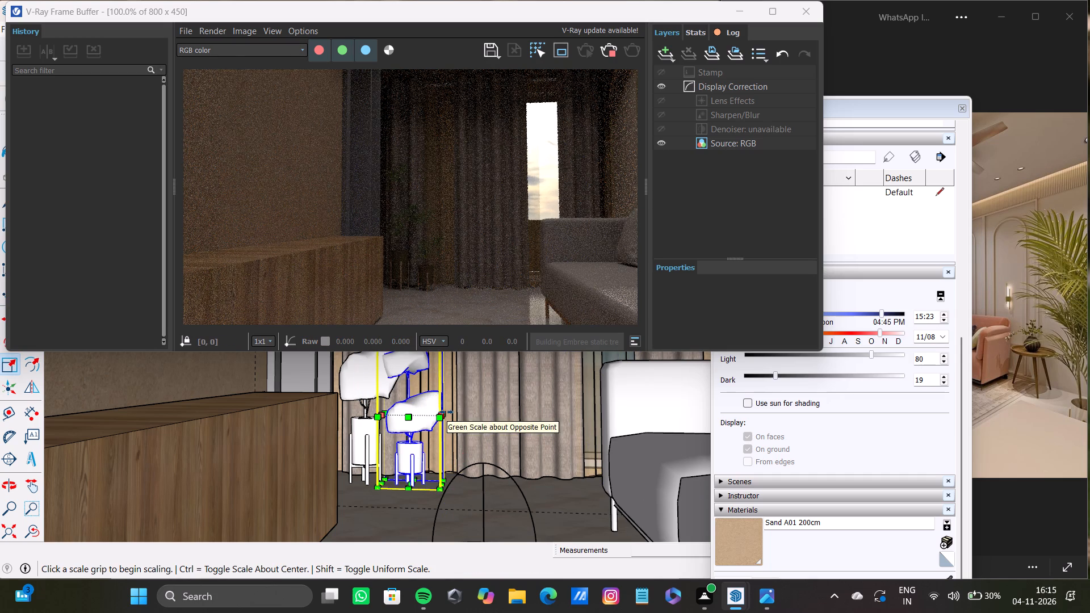
left_click_drag(446, 412, 483, 414)
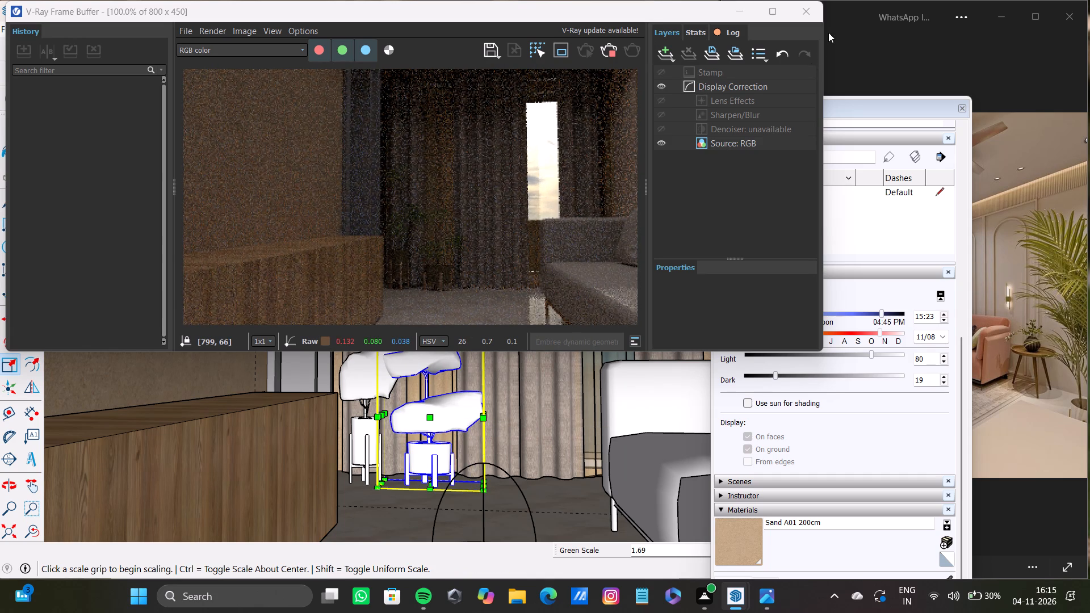
Close the V-Ray frame buffer and stop the interactive render.
left_click(802, 10)
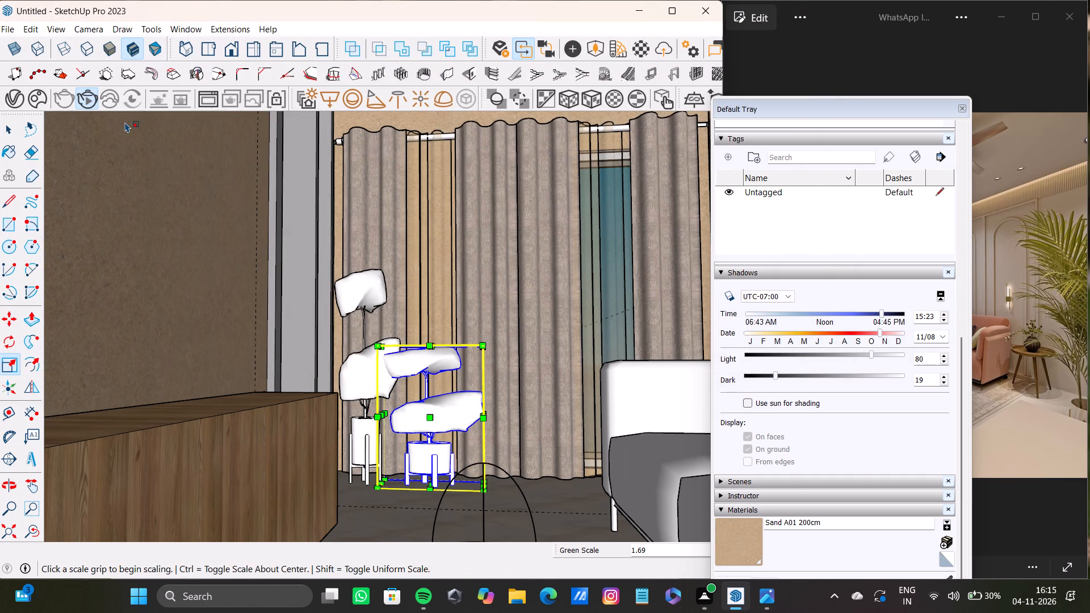
key("space")
left_click(93, 106)
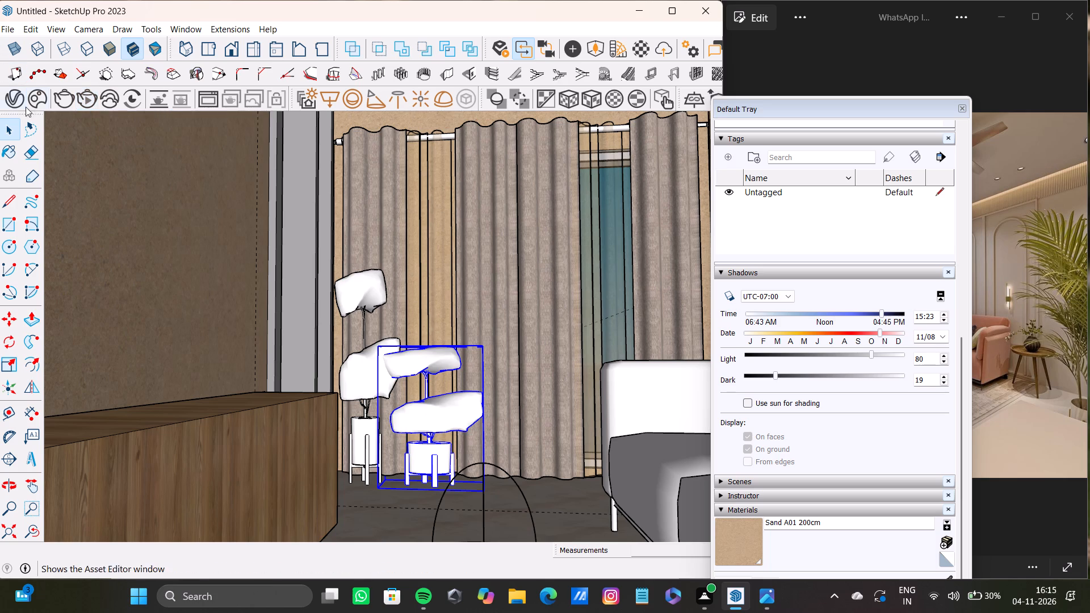
Open the Chaos Cosmos browser and look through the downloaded plants for a suitable one.
left_click(41, 106)
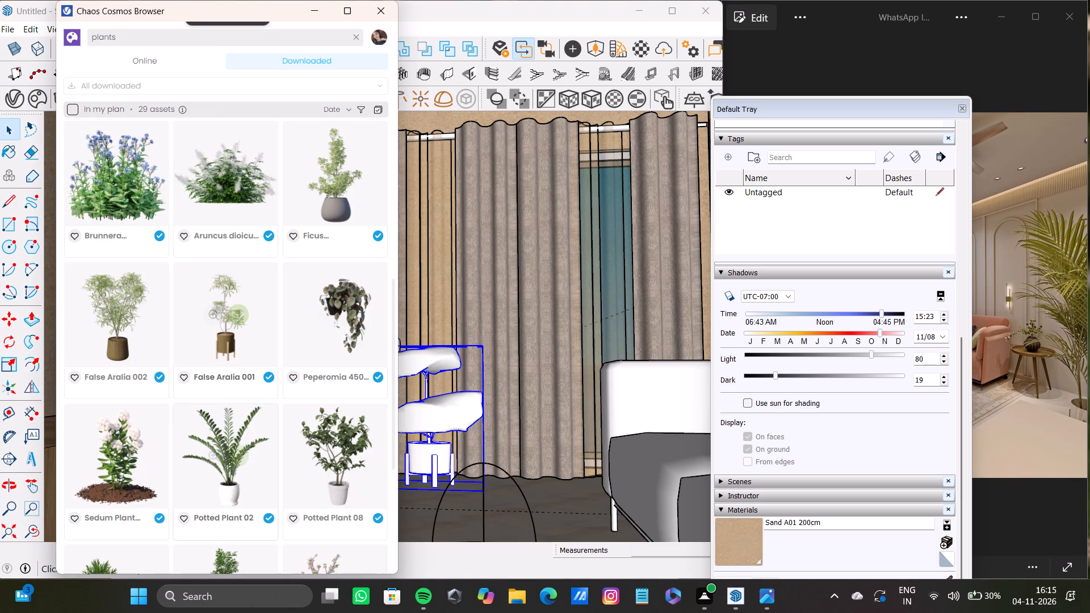
scroll(248, 409, "up", 2)
scroll(246, 410, "down", 2)
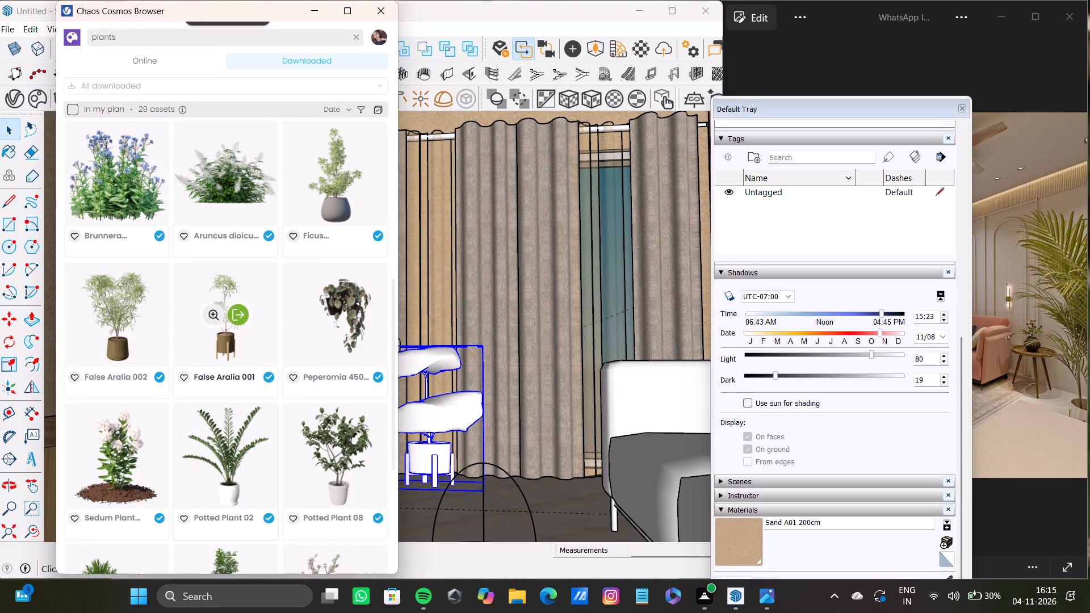
scroll(246, 410, "down", 6)
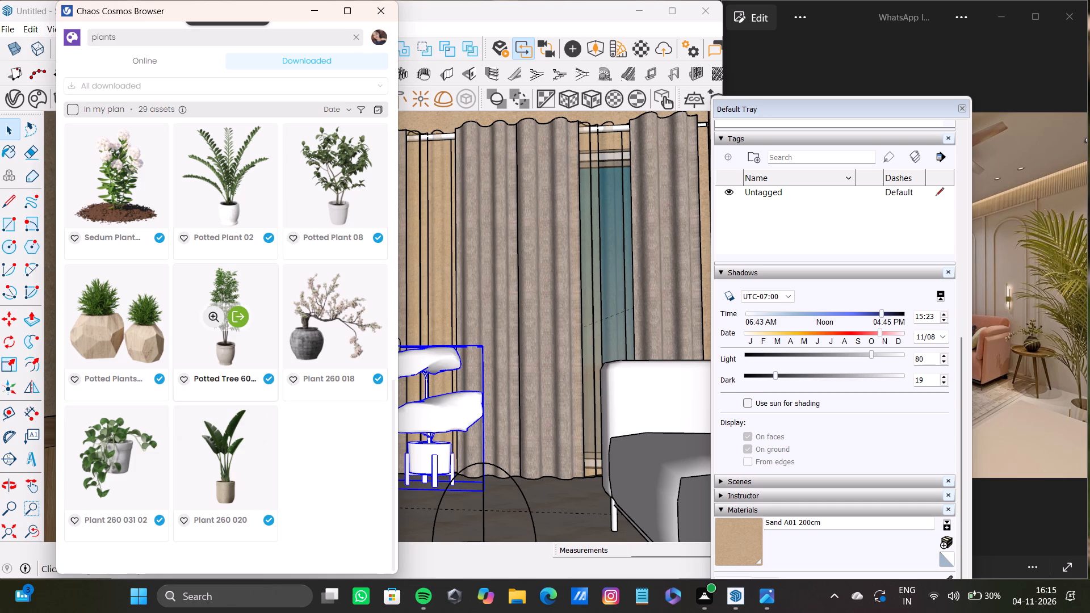
scroll(195, 345, "up", 17)
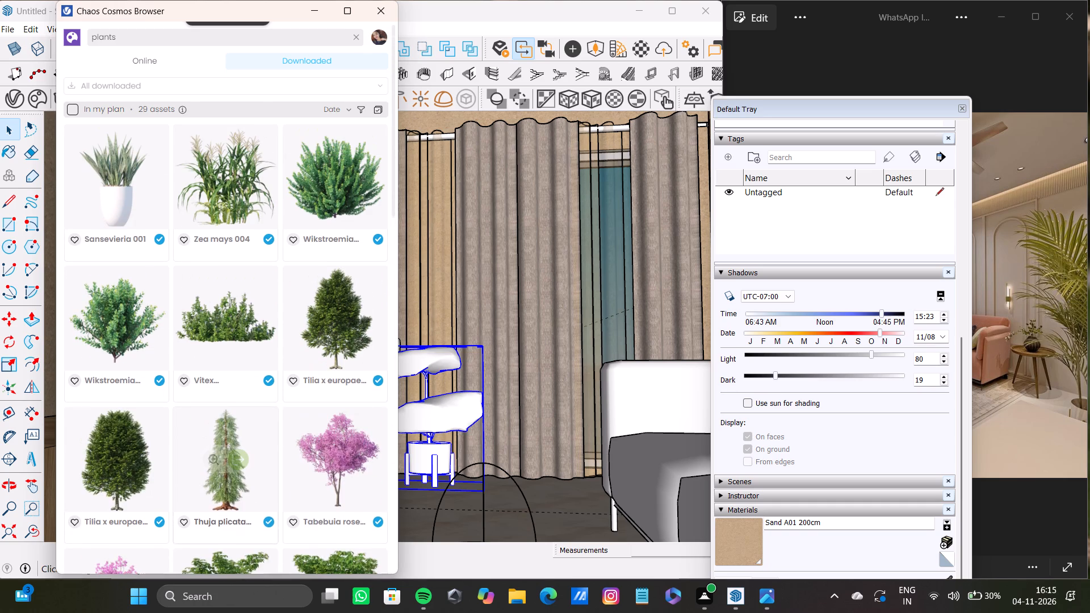
scroll(204, 344, "up", 6)
Browse the online plants in Chaos Cosmos and download Indoor Plant 001.
left_click(144, 61)
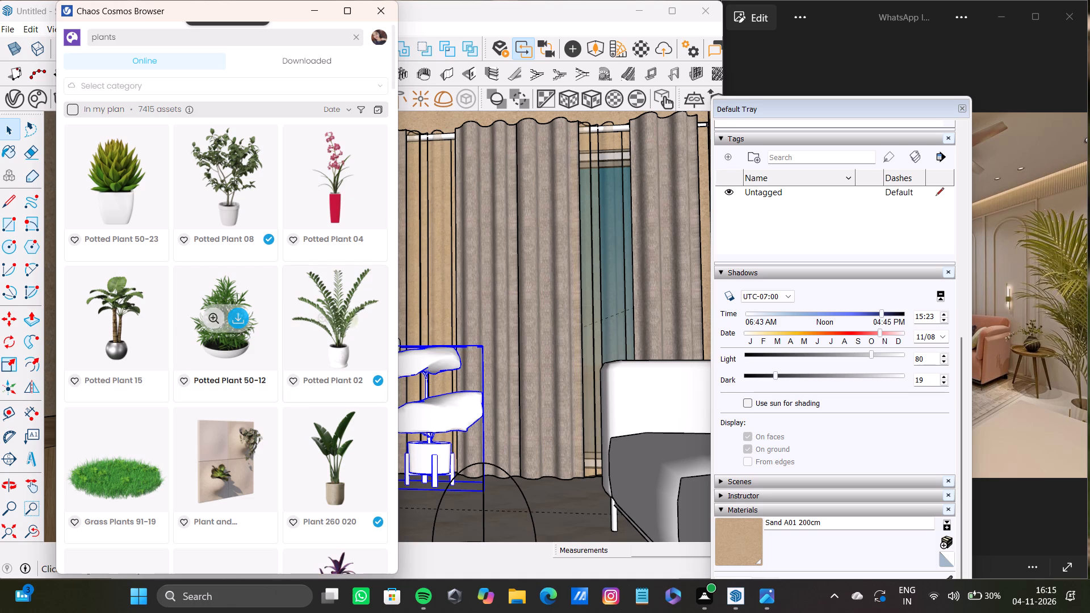
scroll(309, 412, "down", 6)
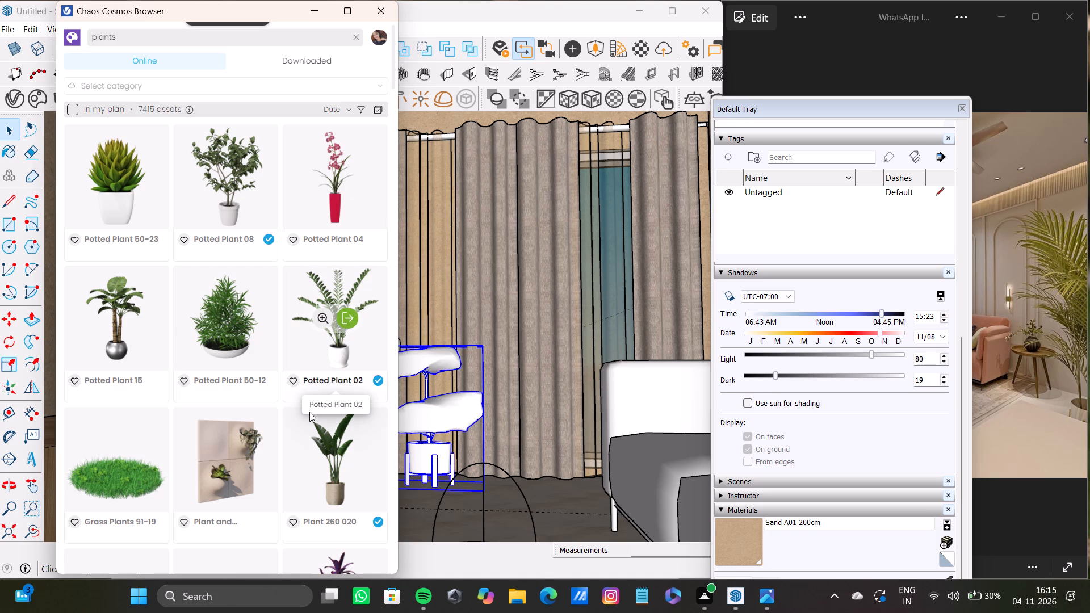
scroll(309, 412, "down", 3)
scroll(226, 406, "down", 6)
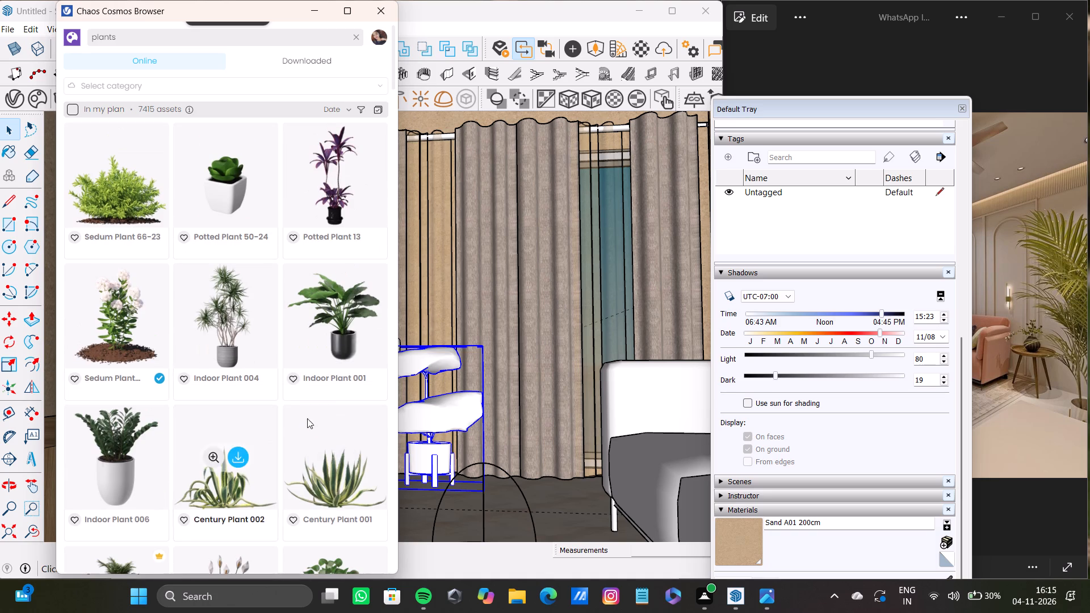
left_click(344, 314)
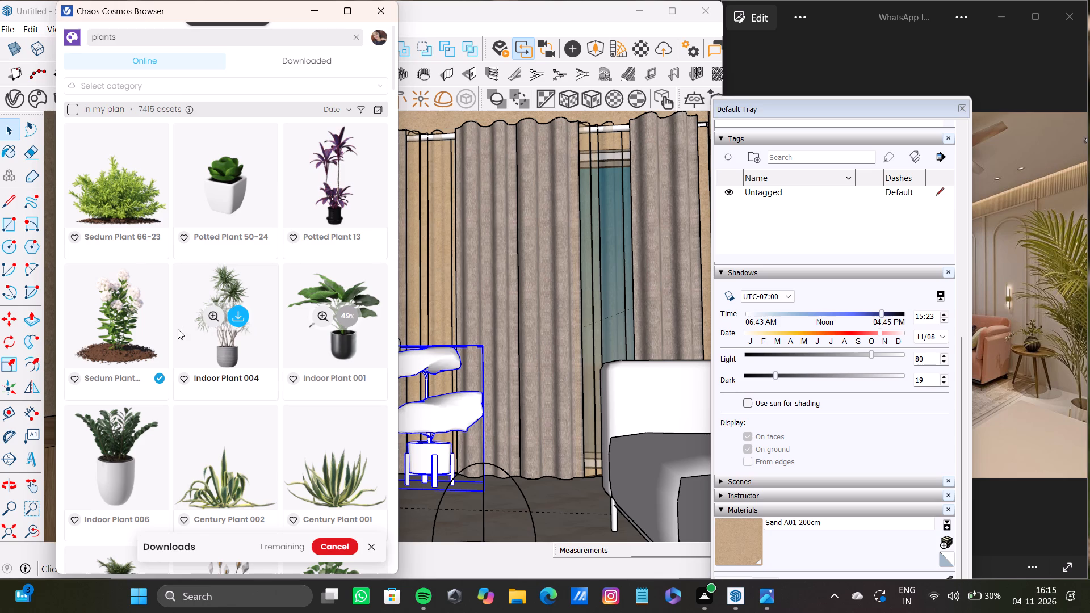
Download Indoor Plant 011 from the online plants and close the Chaos Cosmos browser.
scroll(280, 388, "down", 5)
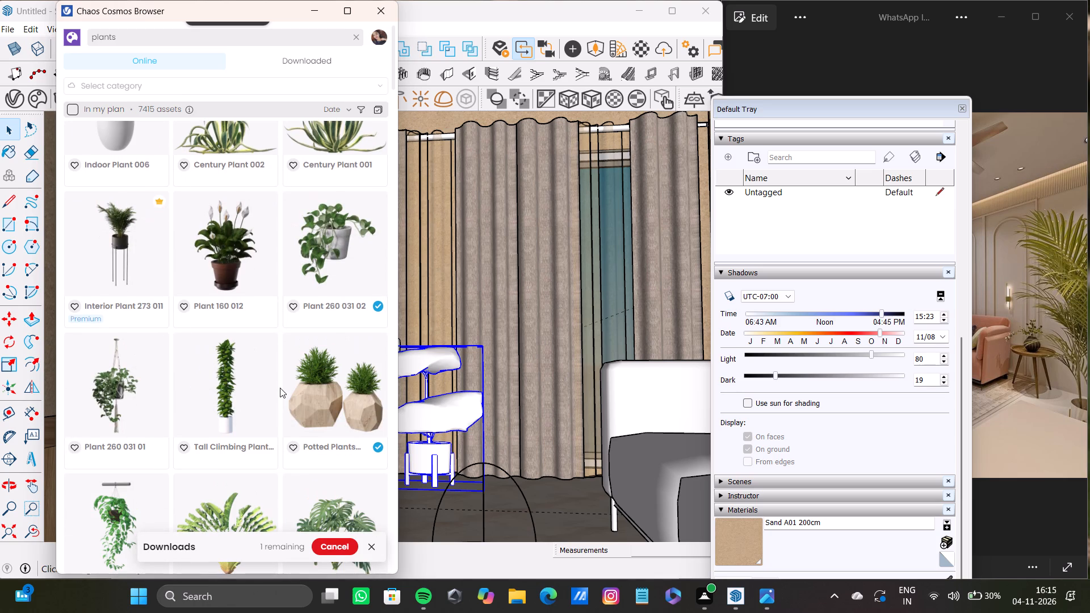
scroll(170, 321, "down", 6)
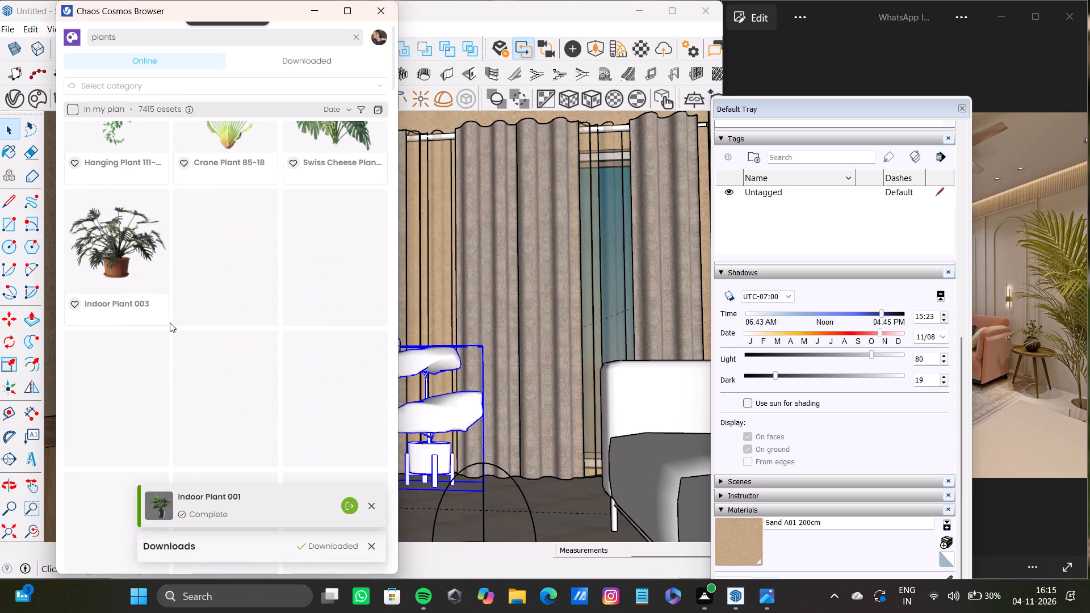
scroll(170, 322, "down", 1)
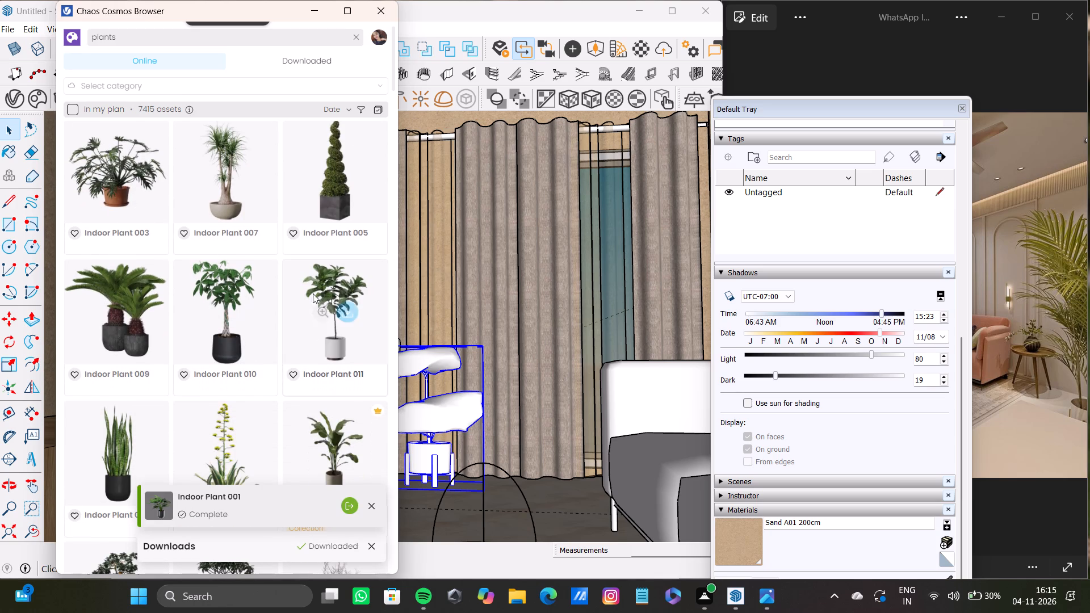
left_click(350, 315)
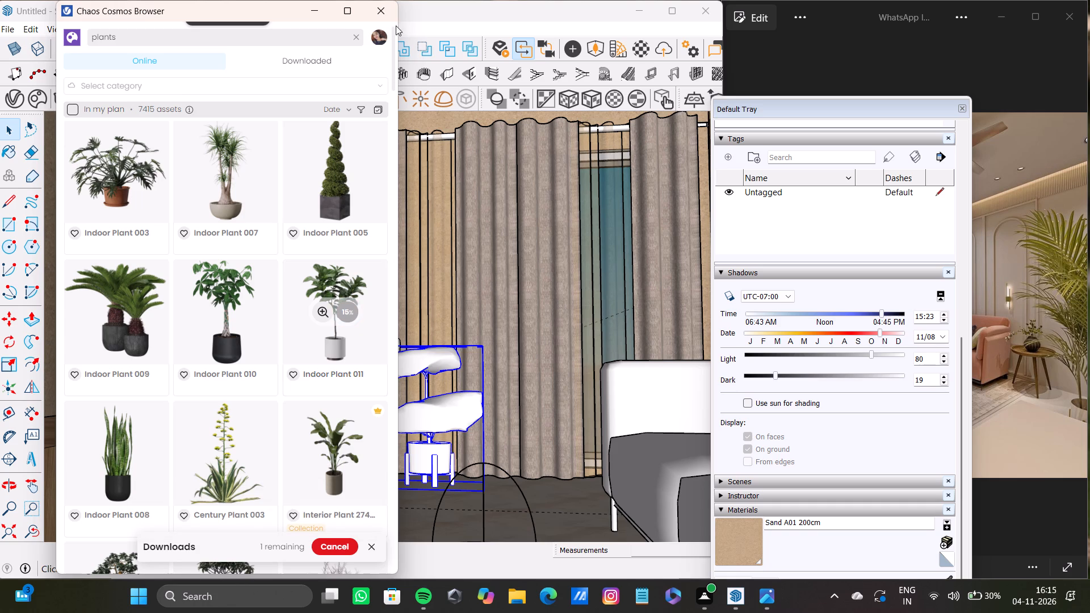
left_click(375, 4)
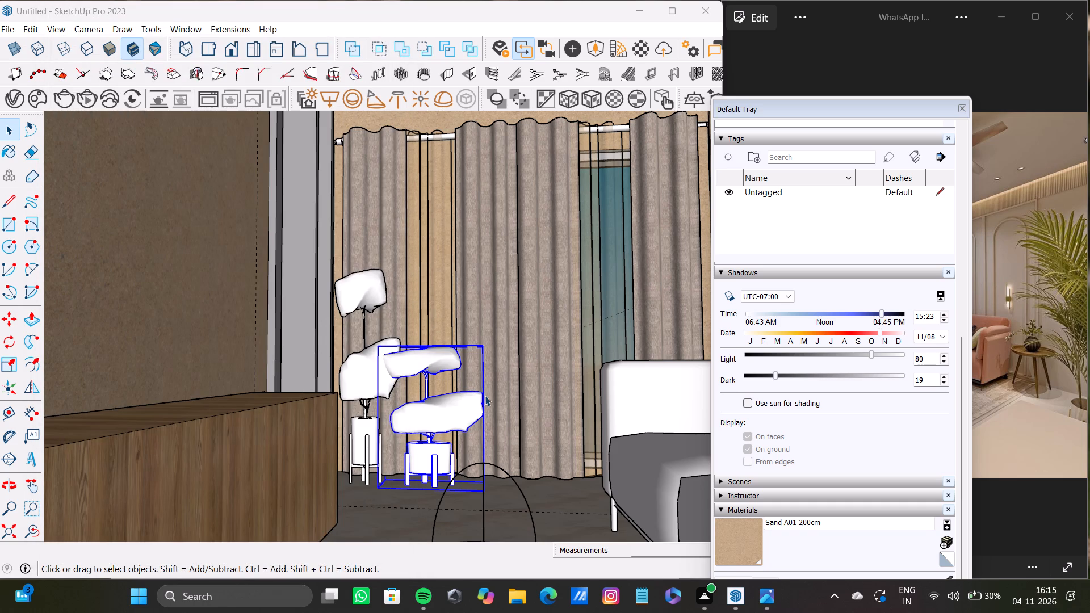
Examine the potted plants and the floor area between the wooden cabinet and the sofa.
key("space")
scroll(417, 429, "down", 8)
middle_click_drag(417, 429, 409, 485)
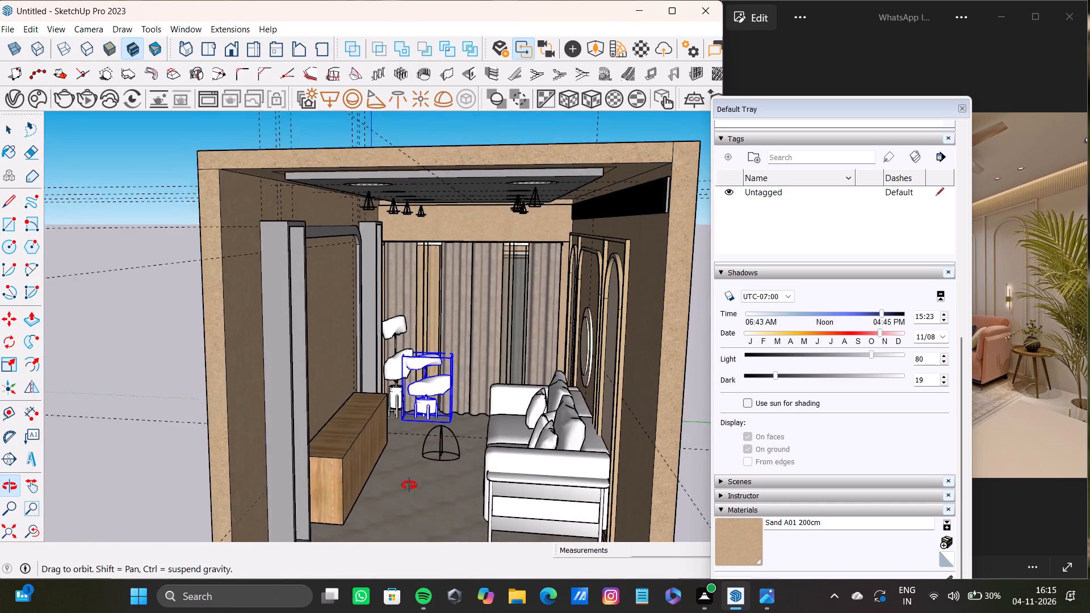
middle_click_drag(409, 485, 428, 485)
scroll(427, 433, "up", 12)
left_click(457, 412)
key("space")
scroll(371, 387, "down", 9)
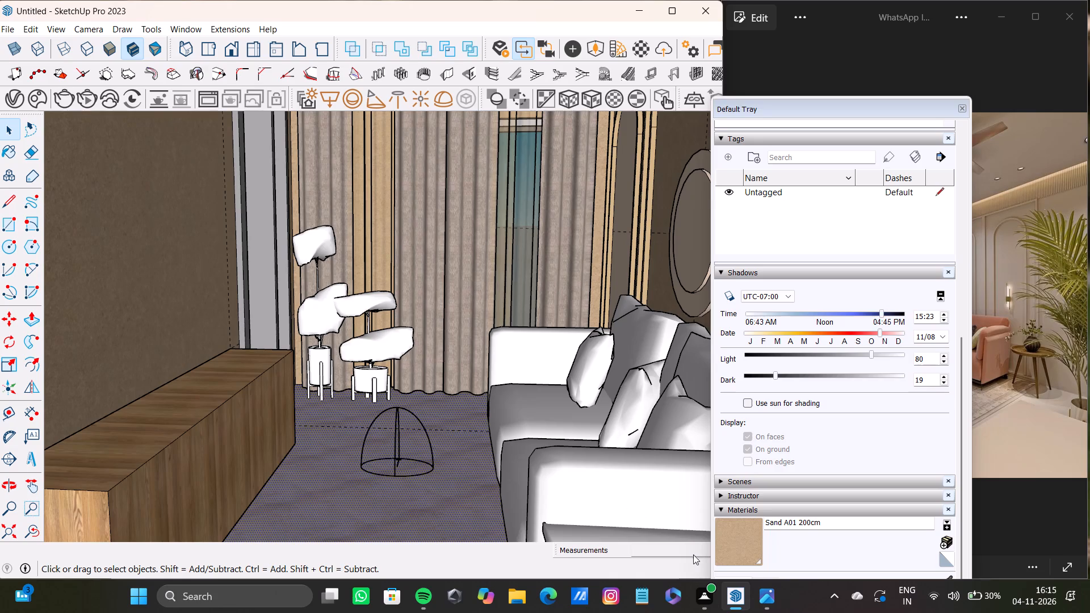
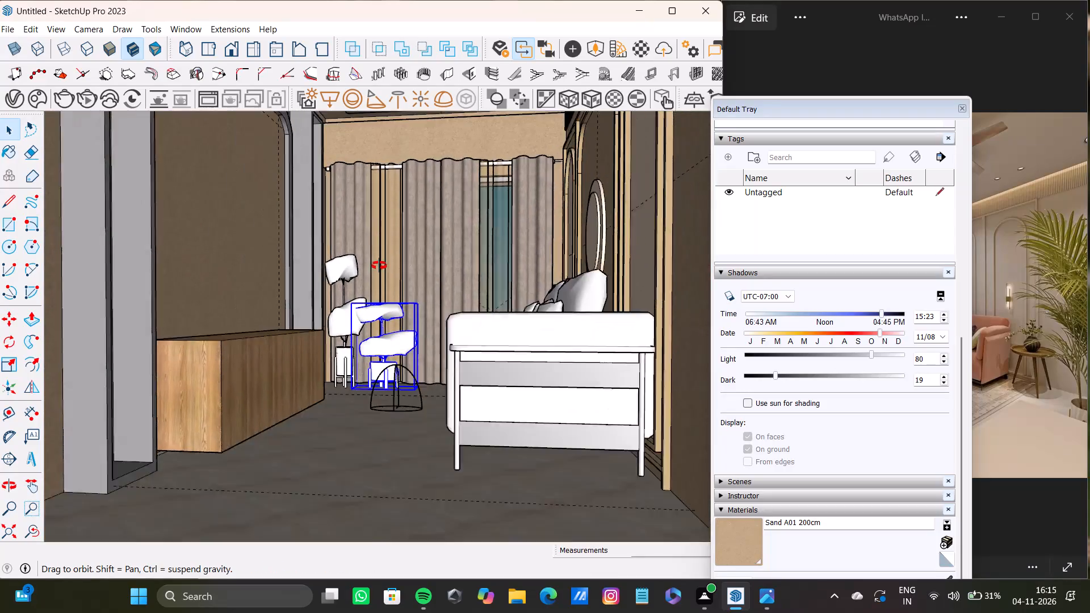
Delete the shorter potted plant standing in front of the curtain beside the taller one.
middle_click_drag(379, 266, 332, 245)
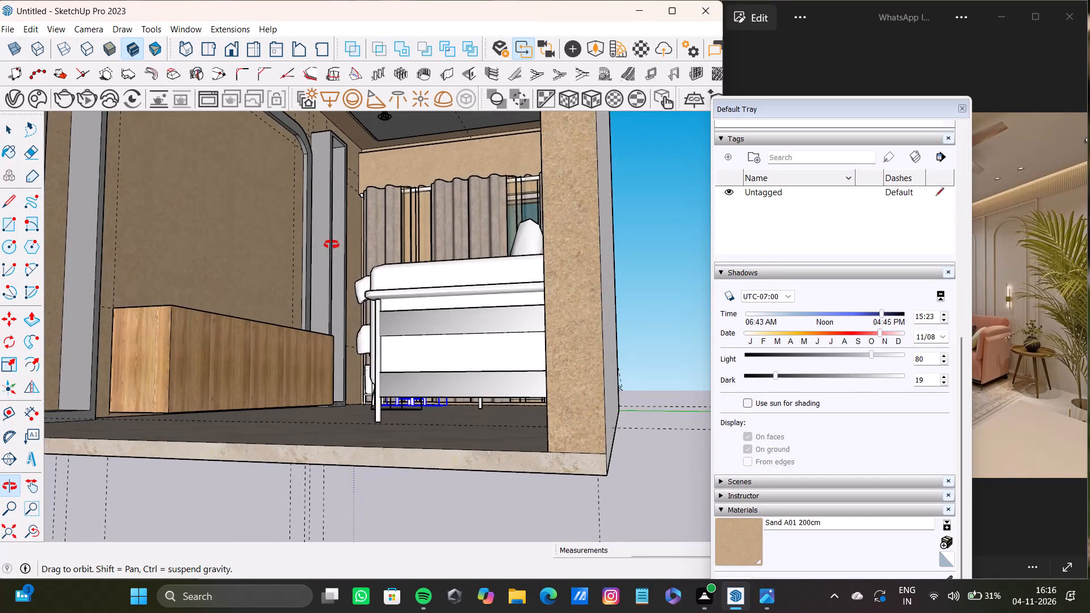
middle_click_drag(332, 245, 379, 323)
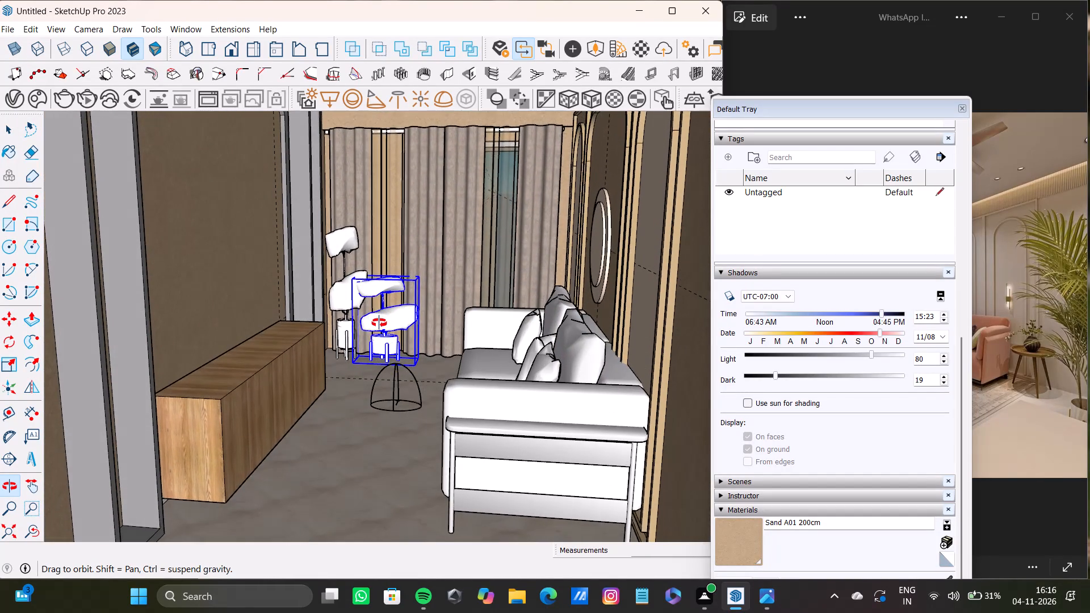
middle_click_drag(379, 323, 354, 314)
scroll(413, 261, "up", 11)
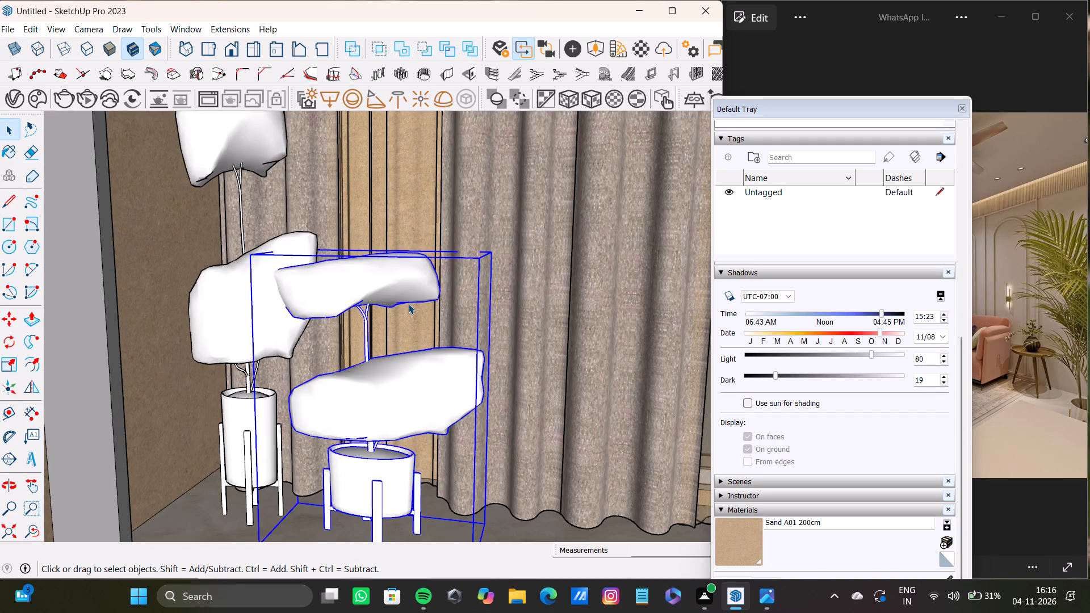
key("s")
scroll(418, 303, "down", 7)
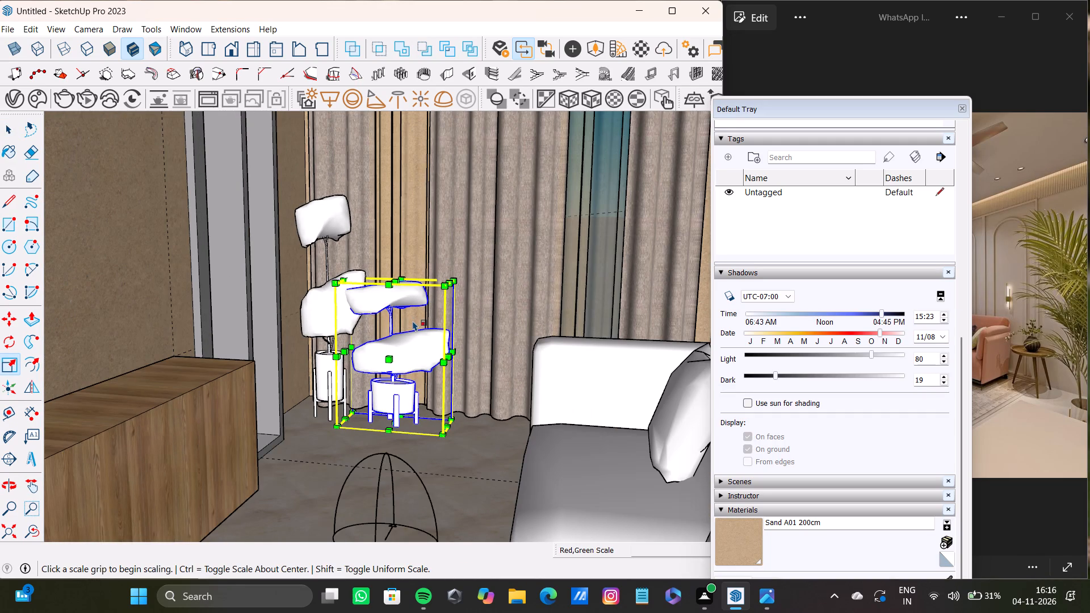
scroll(419, 359, "down", 7)
middle_click_drag(417, 381, 438, 384)
scroll(398, 380, "up", 5)
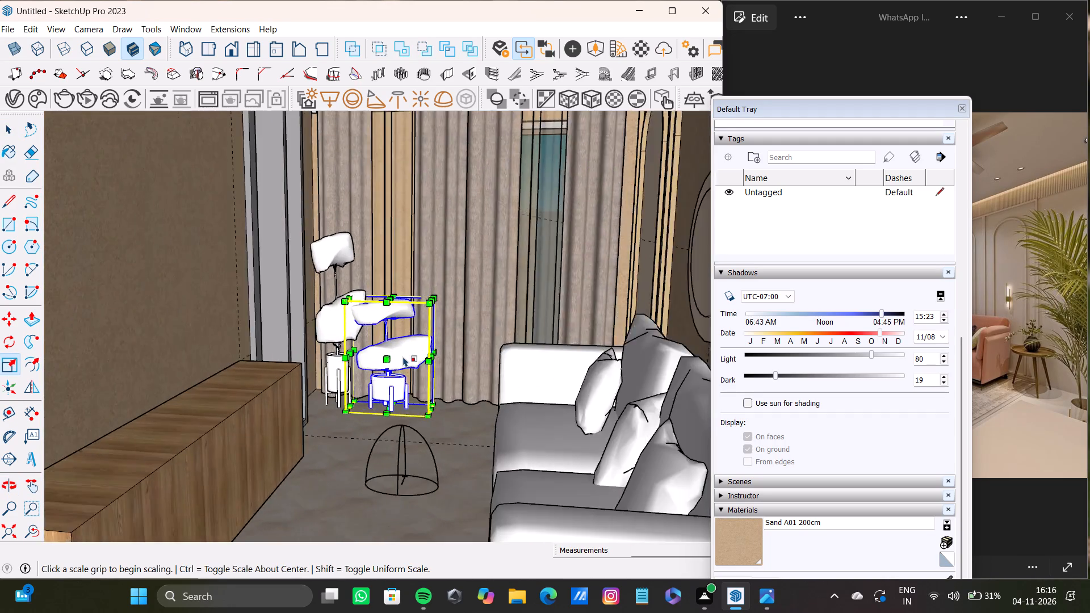
scroll(403, 356, "up", 2)
left_click(406, 353)
key("Delete")
scroll(295, 279, "down", 2)
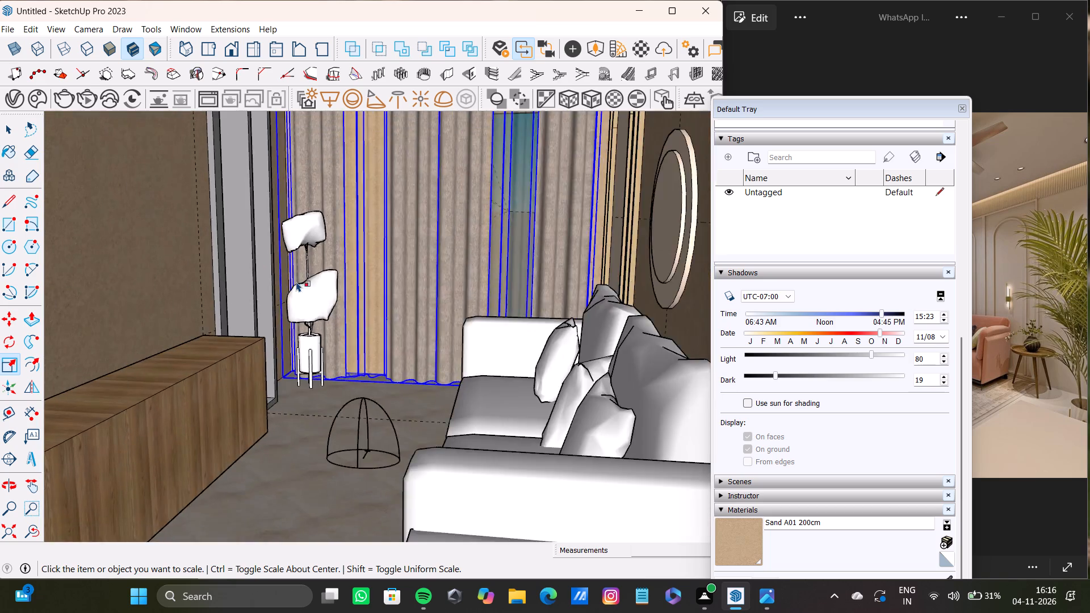
scroll(296, 282, "down", 5)
middle_click_drag(296, 293, 332, 297)
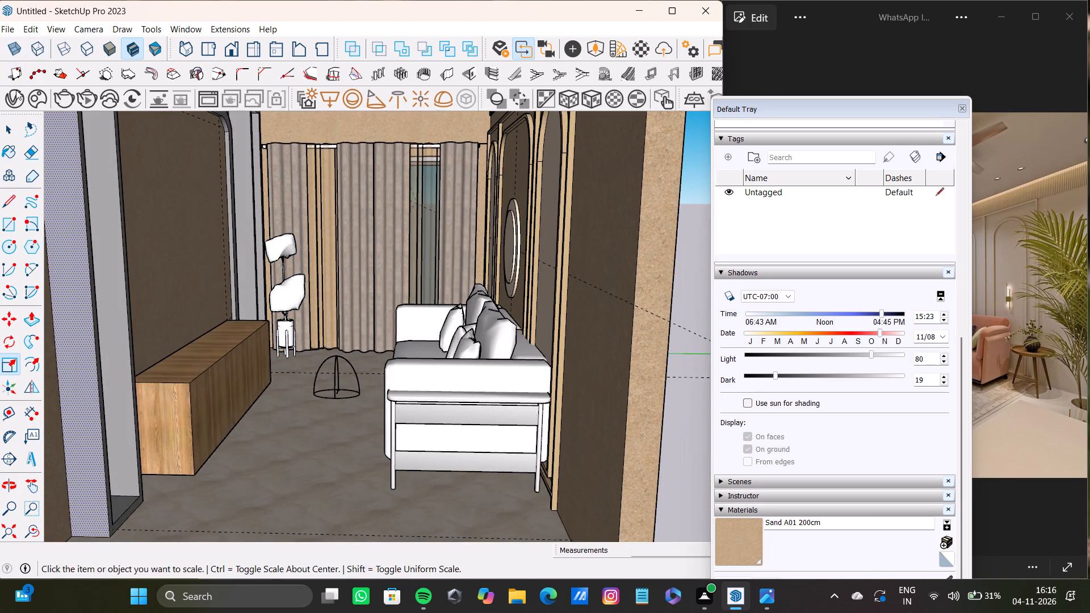
Look through the scene's materials in the V-Ray Asset Editor and close the editor.
left_click(0, 31)
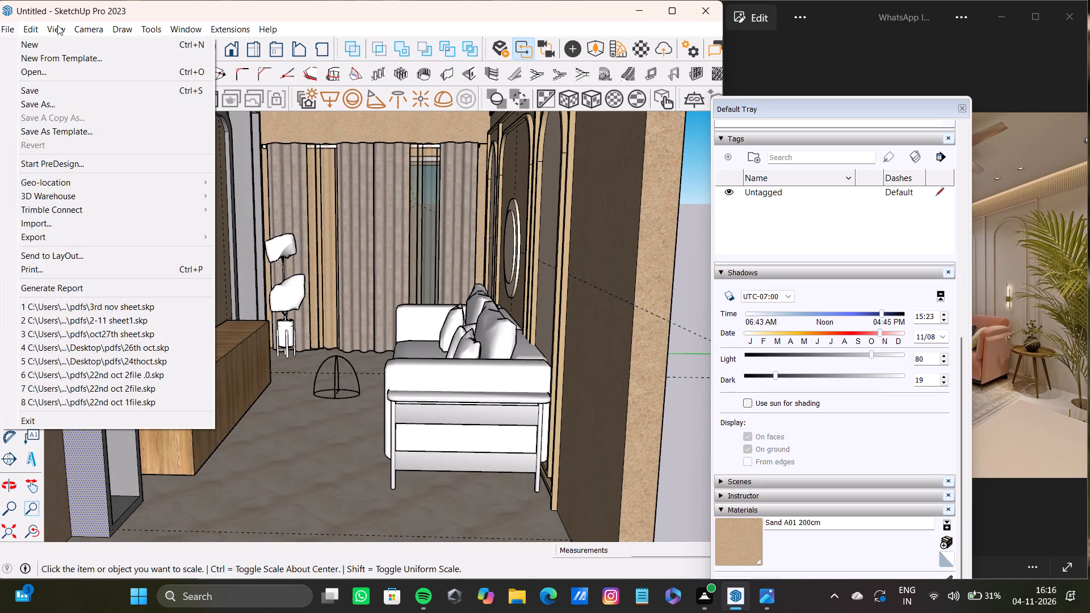
left_click(22, 102)
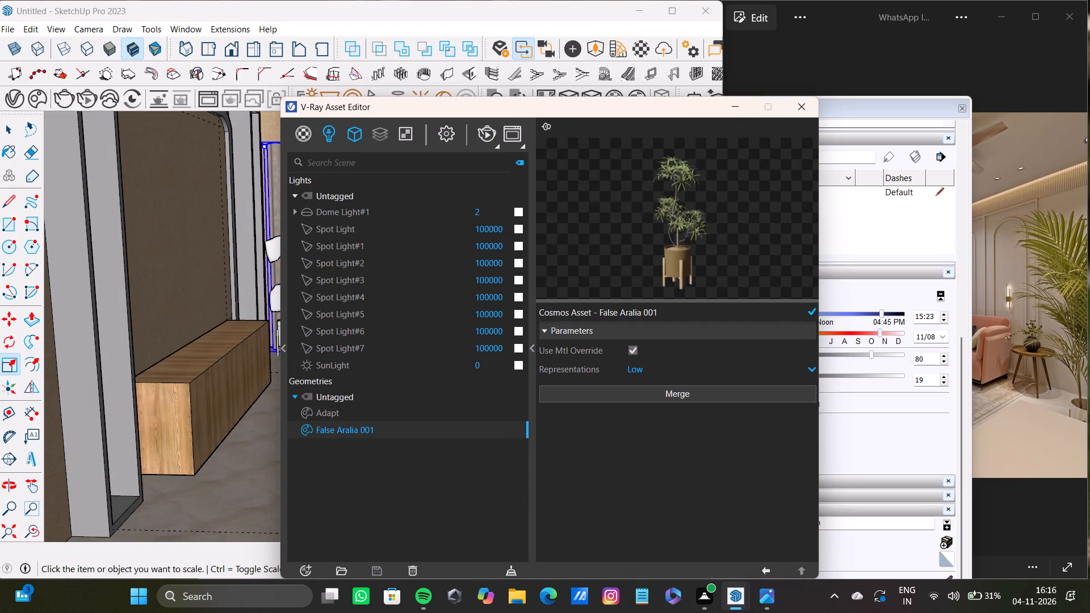
left_click(305, 137)
scroll(389, 362, "down", 2)
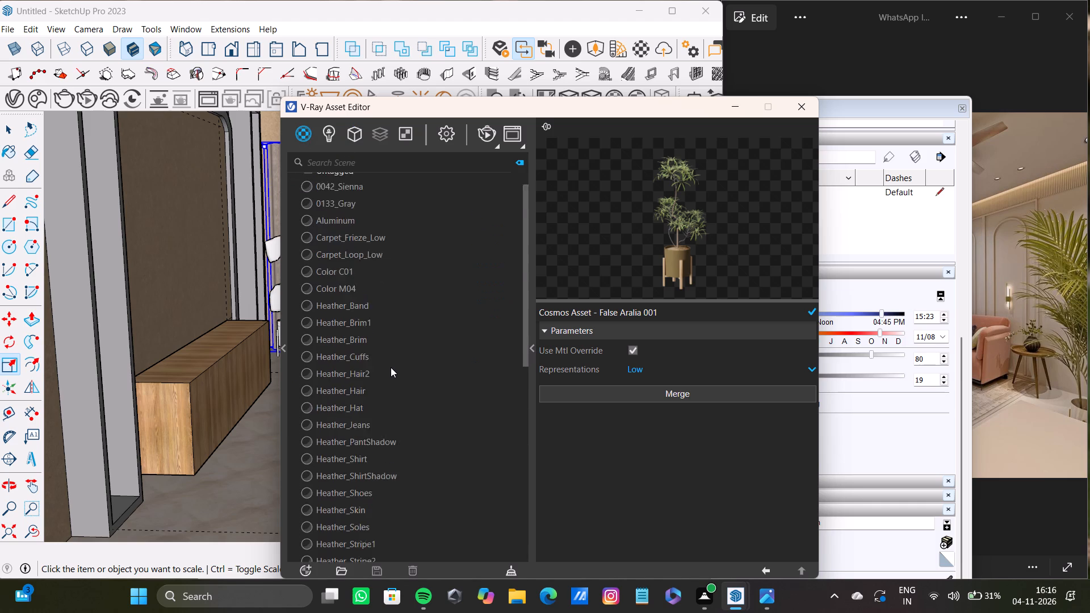
scroll(391, 367, "down", 17)
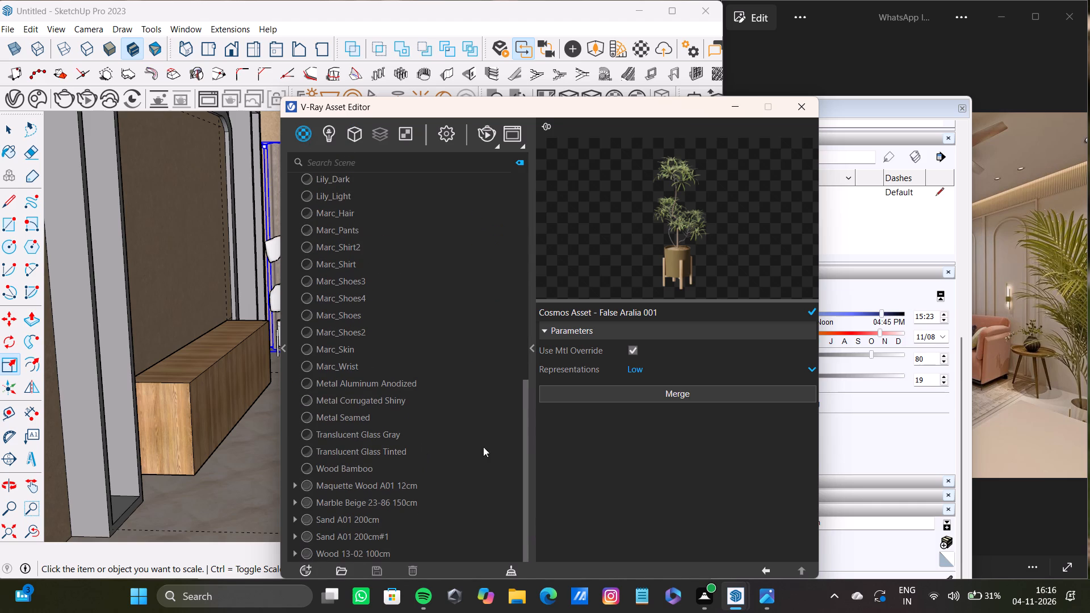
left_click(795, 116)
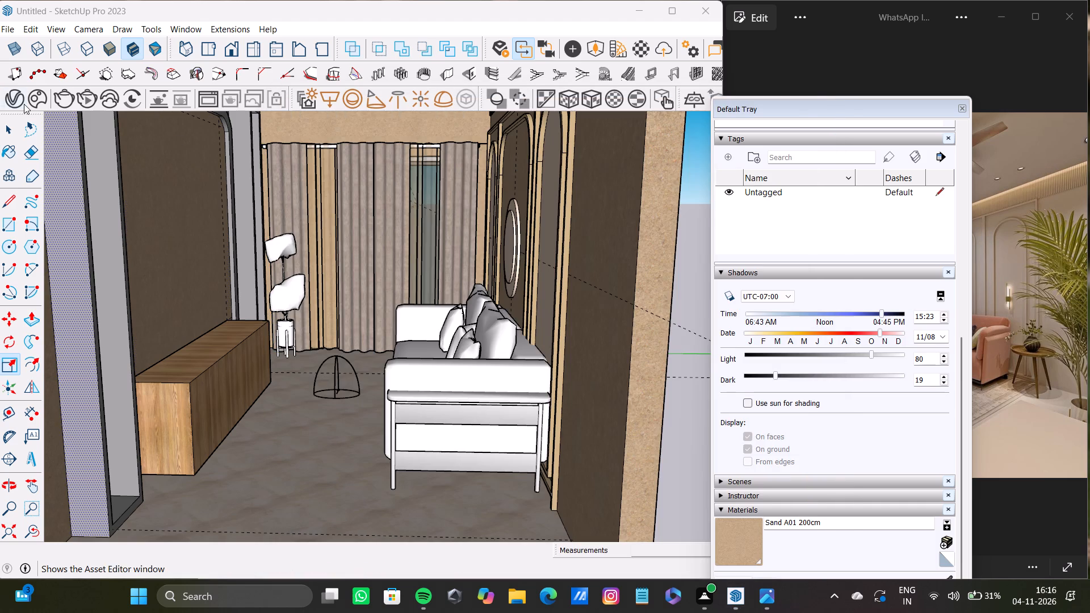
left_click(18, 102)
left_click(801, 114)
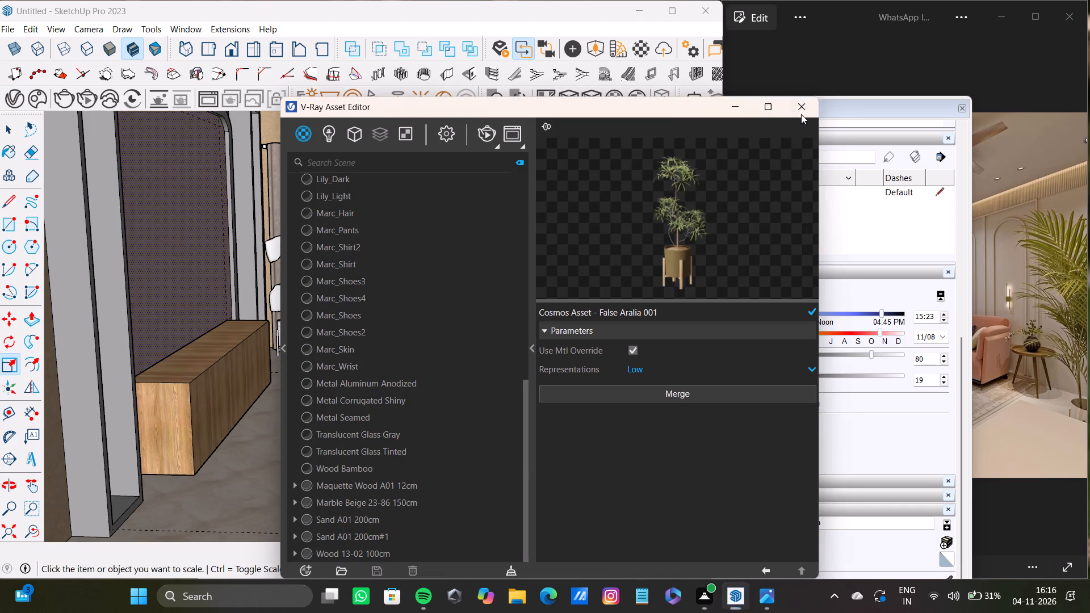
Insert the downloaded Indoor Plant 011 from Chaos Cosmos on the floor beside the remaining plant, and close the browser.
left_click(28, 95)
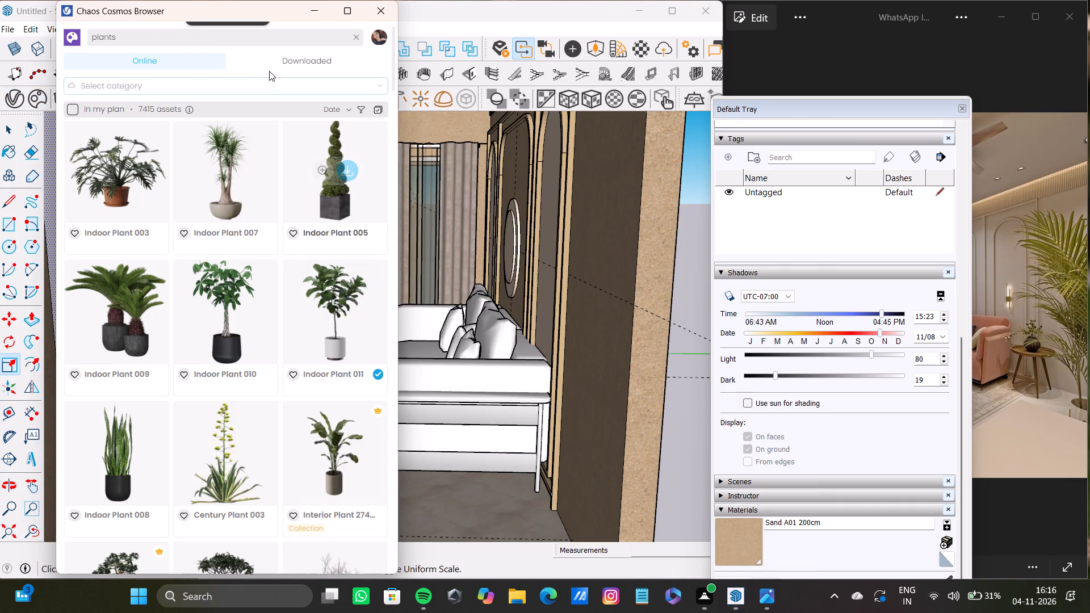
left_click(280, 62)
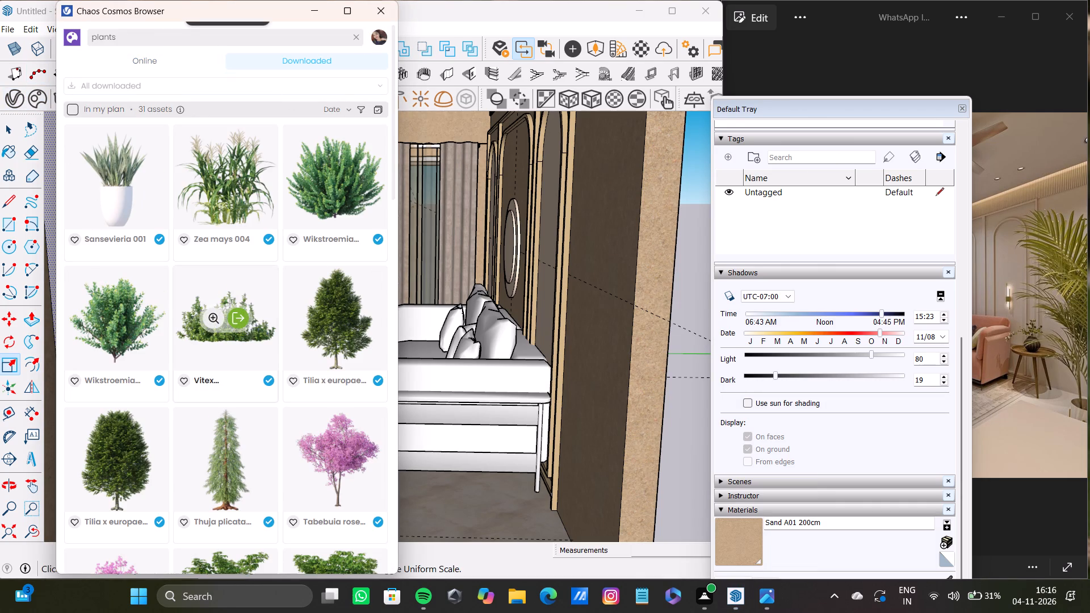
scroll(224, 364, "down", 7)
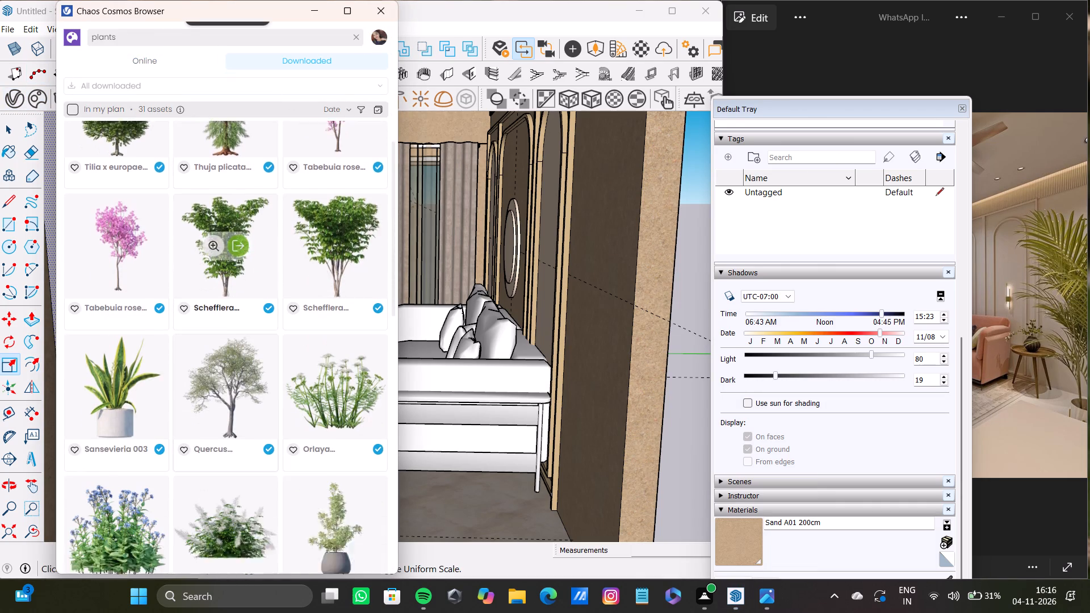
scroll(224, 364, "down", 6)
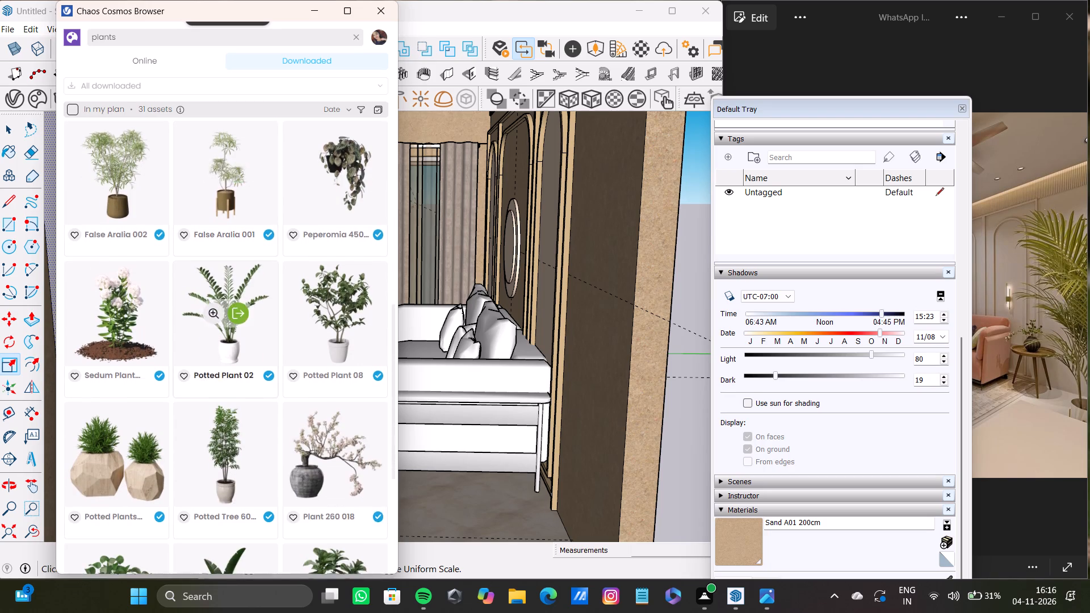
scroll(224, 364, "down", 2)
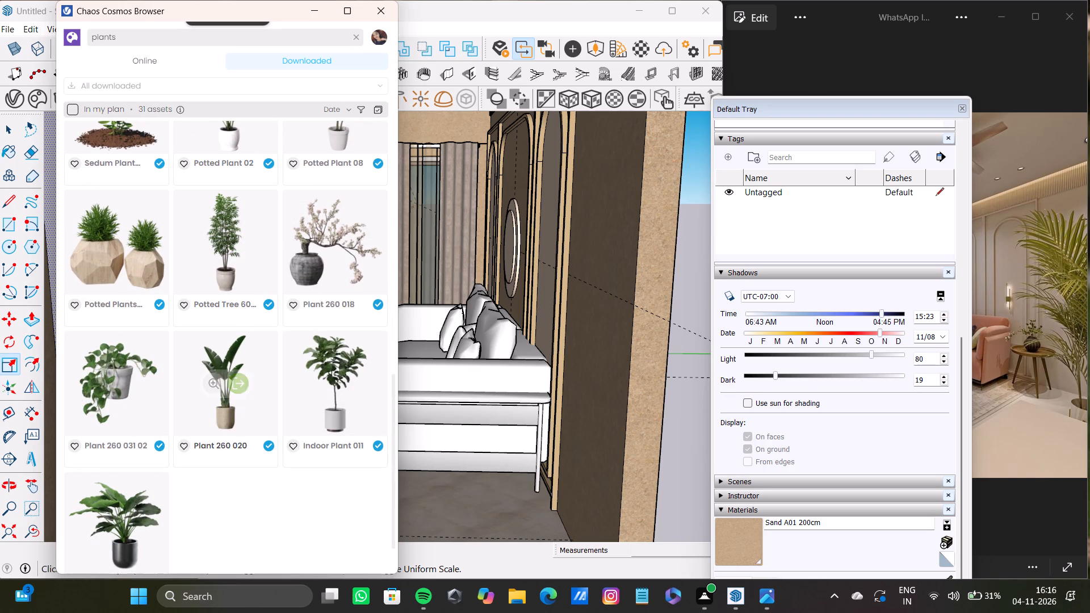
left_click(343, 383)
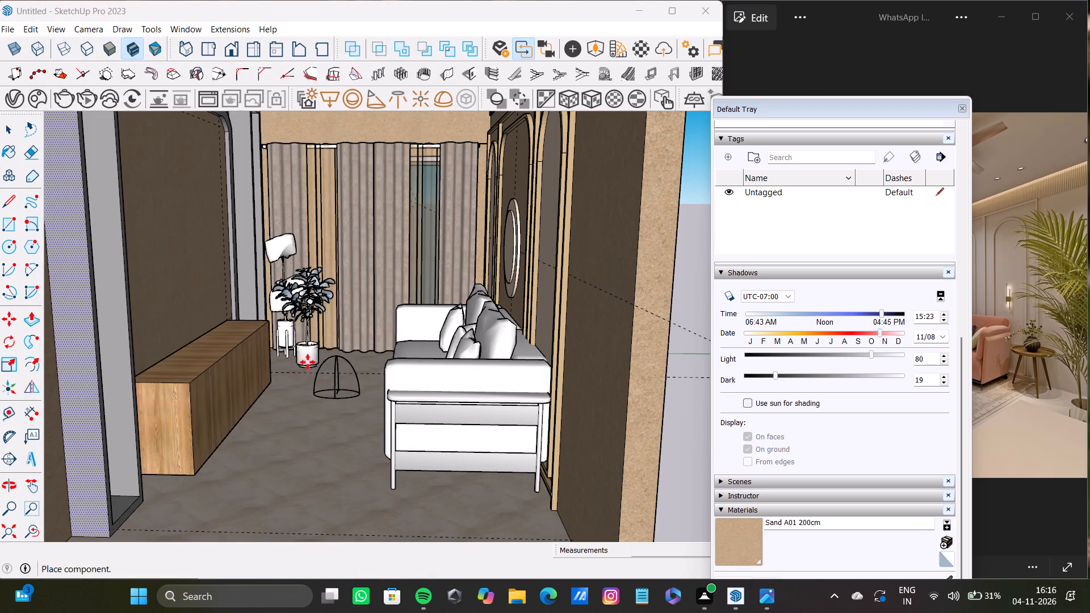
scroll(308, 354, "up", 11)
left_click(339, 382)
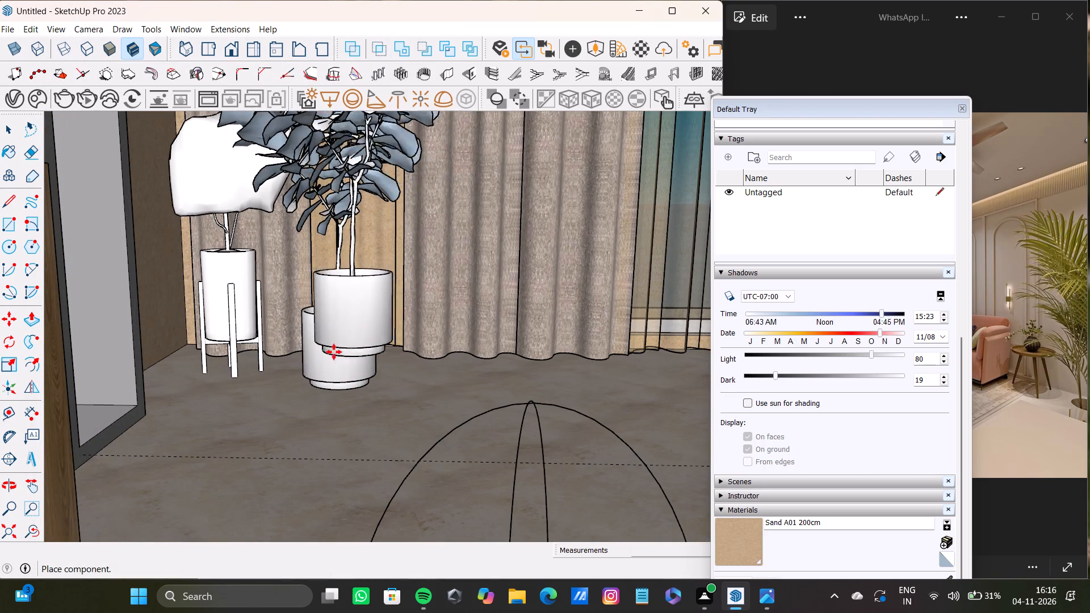
key("space")
left_click(368, 10)
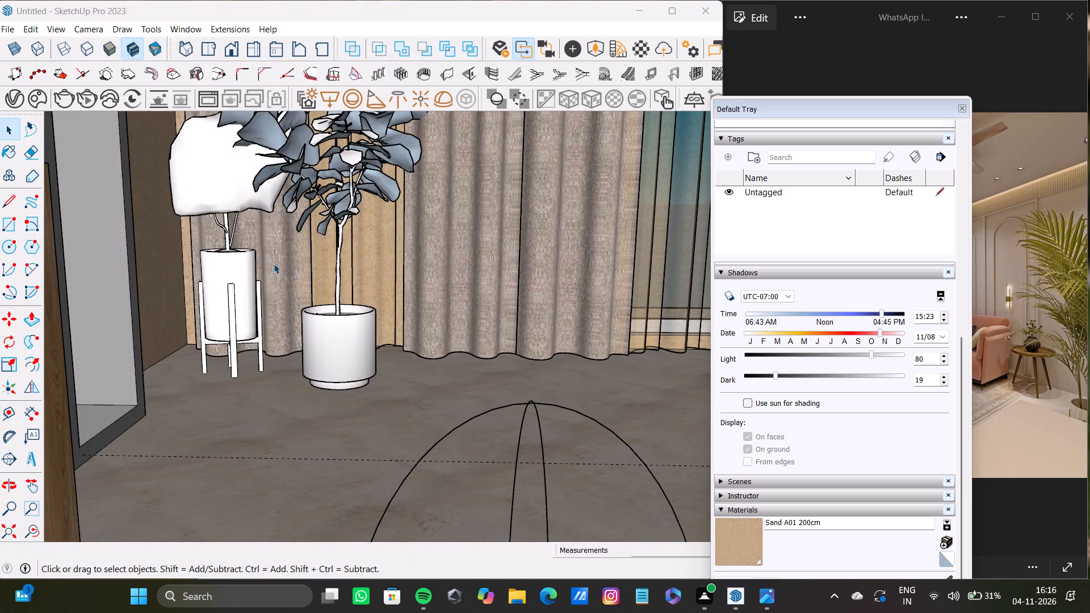
Delete the remaining False Aralia plant in the corner by the curtain.
left_click(248, 275)
key("Delete")
Move Indoor Plant 011 about 2' 9" along the curtain into the corner behind the wooden cabinet.
scroll(351, 308, "down", 1)
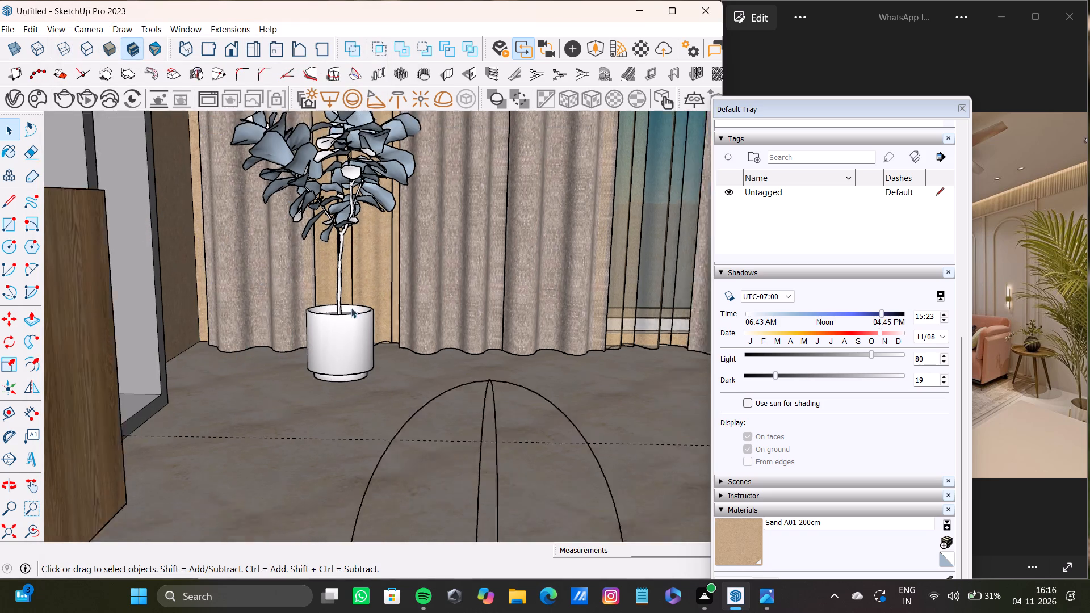
scroll(351, 308, "down", 6)
middle_click(341, 307)
scroll(340, 318, "up", 4)
left_click(341, 319)
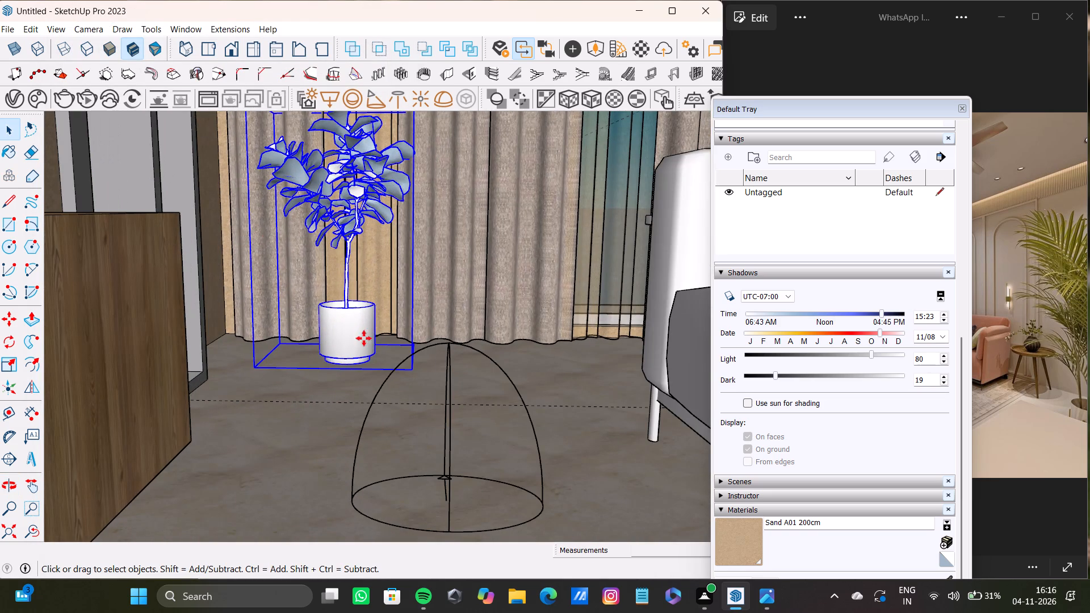
key("m")
left_click(339, 365)
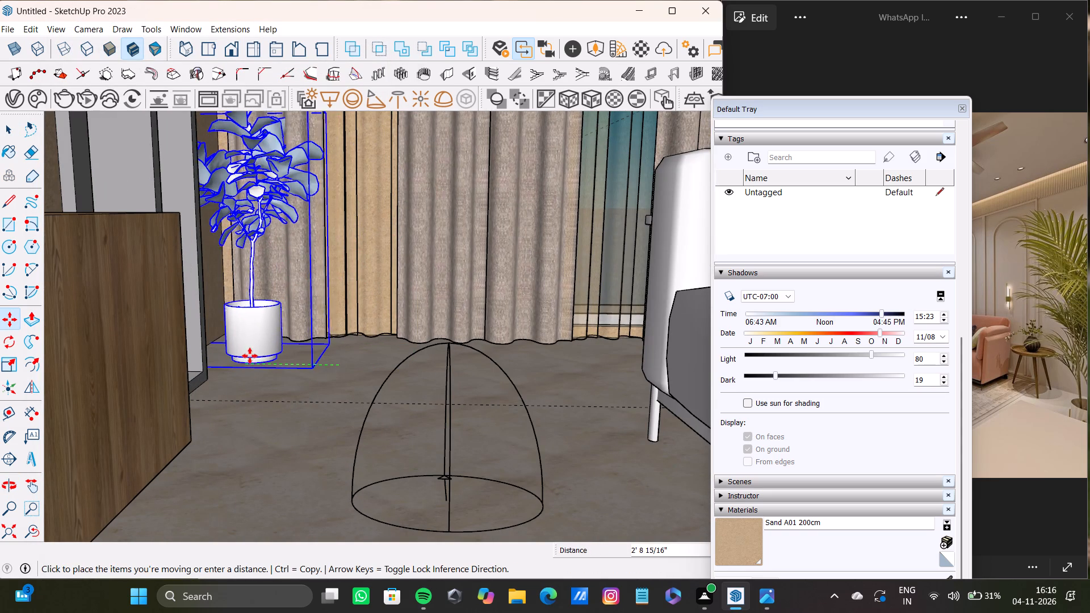
left_click(254, 356)
Scale Indoor Plant 011 up uniformly from its upper corner so it stands taller against the curtain.
scroll(264, 333, "down", 9)
middle_click_drag(269, 300, 246, 364, "shift")
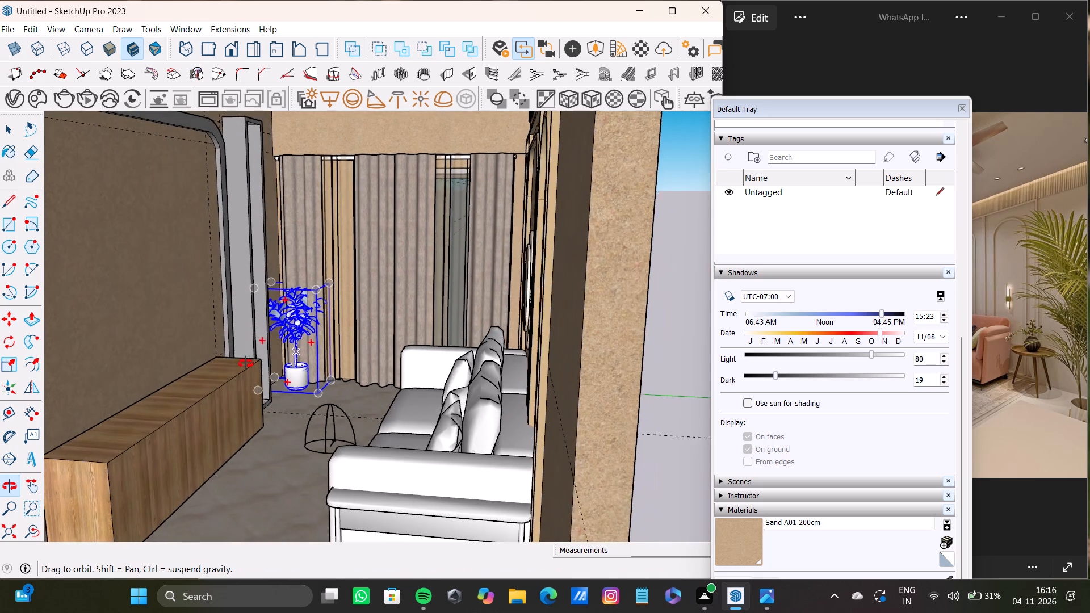
middle_click_drag(246, 364, 246, 359, "shift")
key("s")
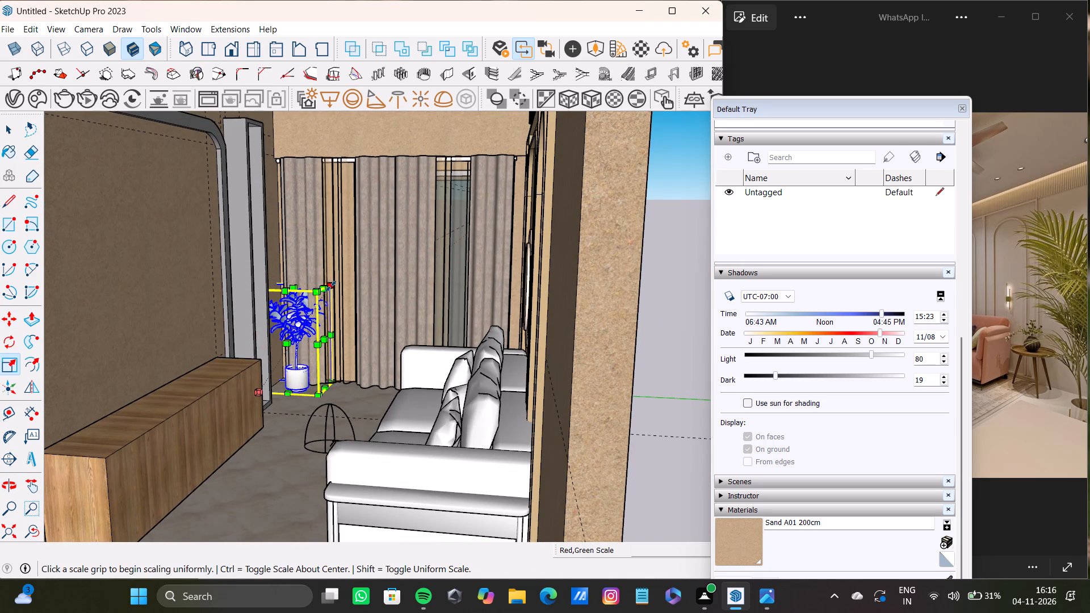
left_click_drag(332, 283, 337, 231)
middle_click_drag(300, 354, 375, 353)
key("space")
Shift the enlarged plant slightly away from the curtain, closer to the end of the wooden cabinet.
scroll(299, 387, "up", 6)
middle_click_drag(250, 380, 212, 401)
left_click(293, 376)
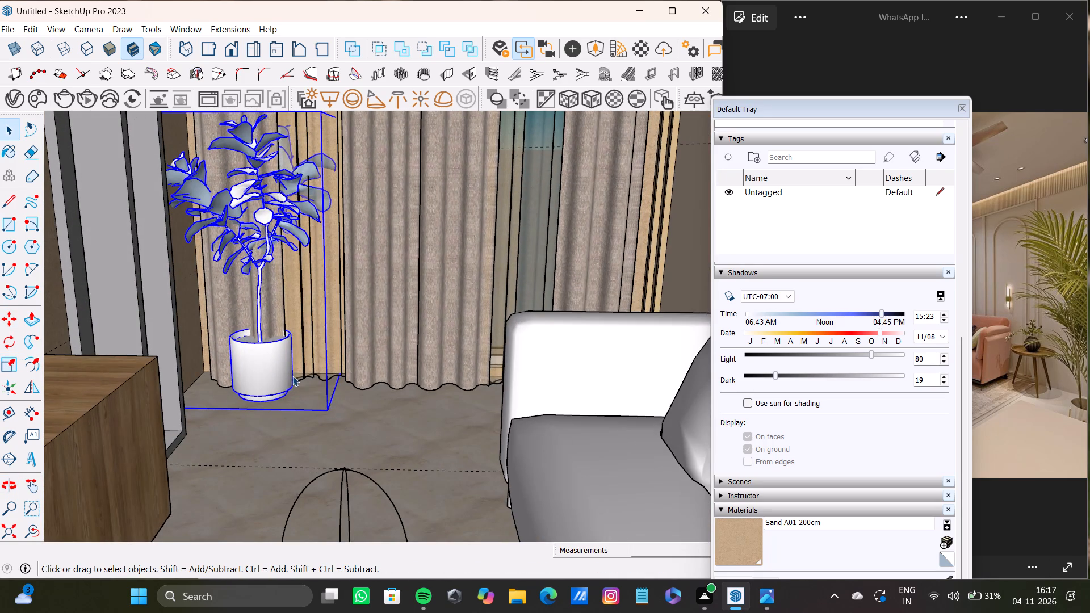
key("m")
left_click(269, 401)
left_click(232, 418)
key("space")
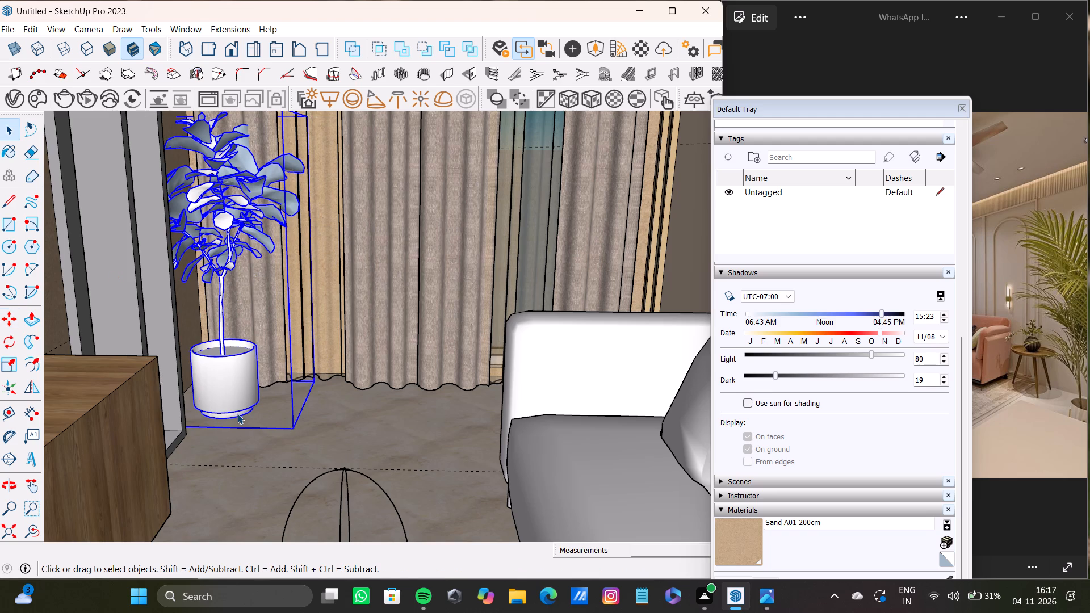
Copy the plant about 12' 10" across to the opposite corner, between the curtain and the end of the sofa.
key("m")
left_click(221, 422)
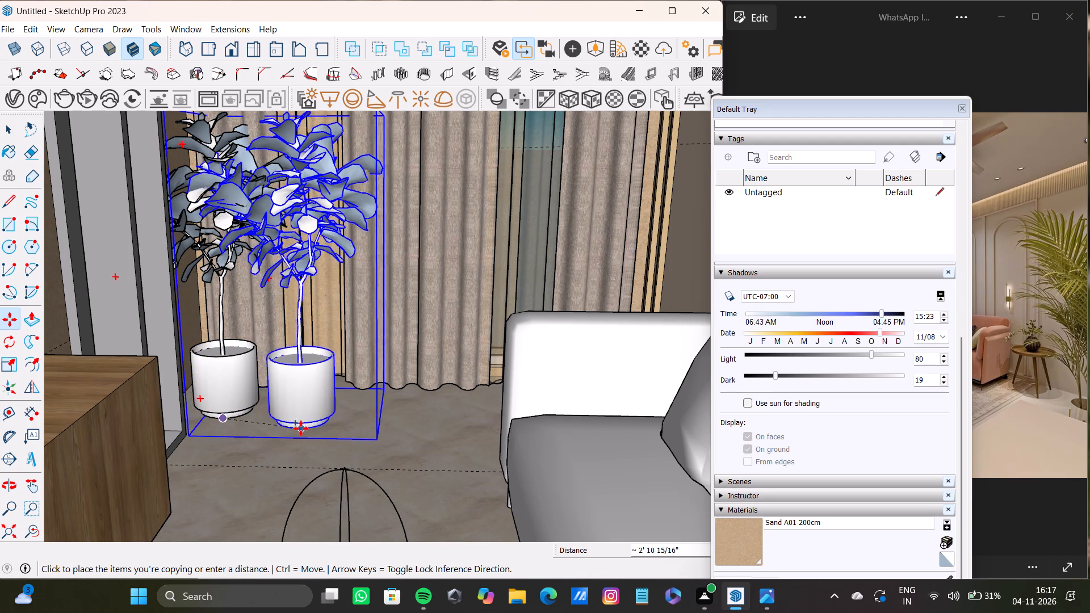
scroll(301, 346, "up", 1)
middle_click_drag(301, 346, 321, 364)
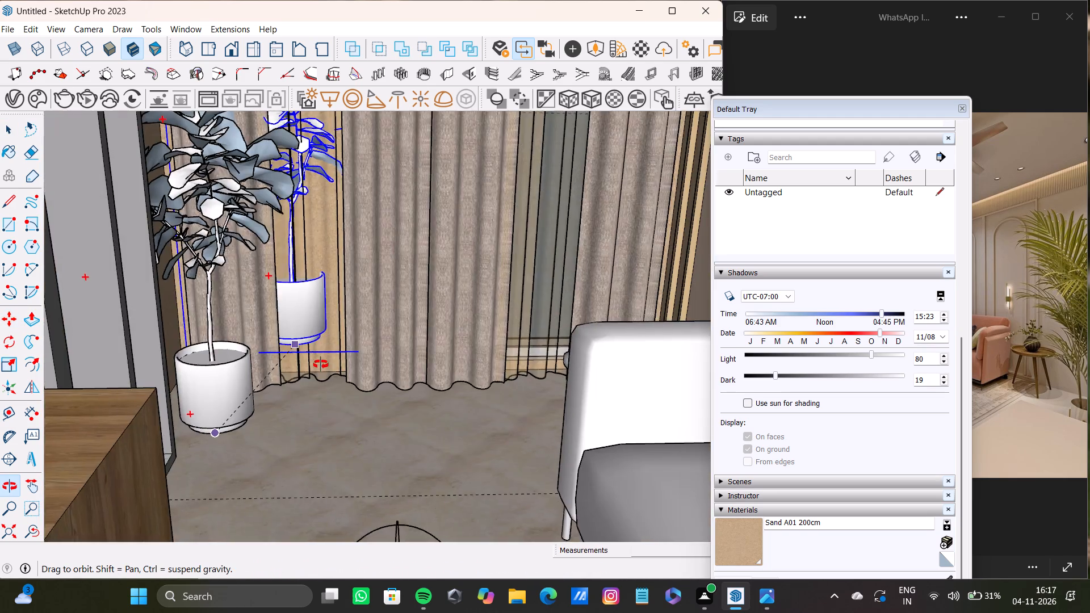
middle_click_drag(321, 364, 343, 479)
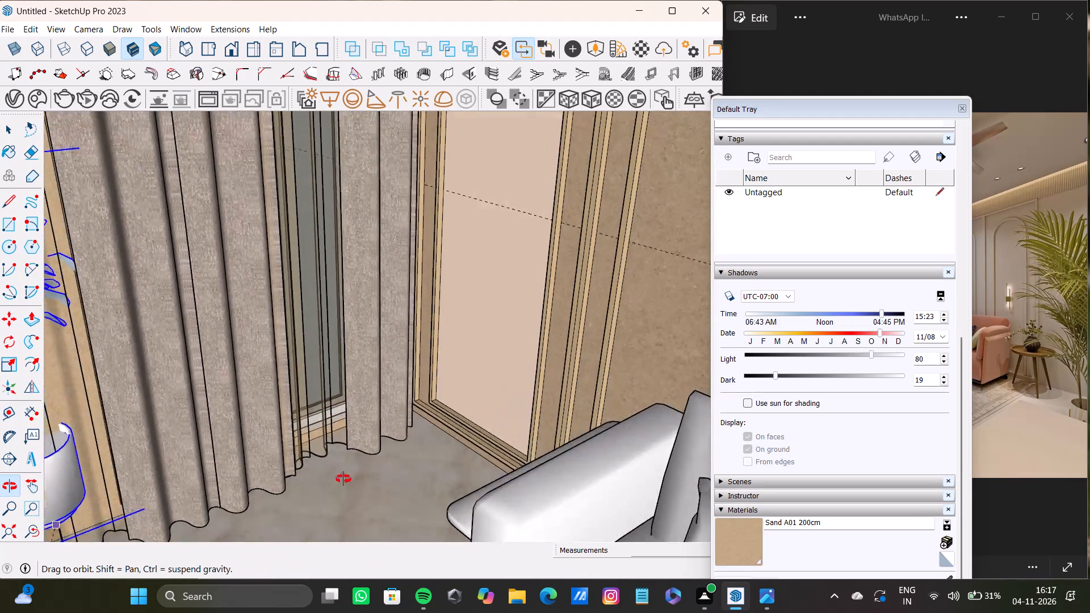
middle_click_drag(343, 479, 338, 441)
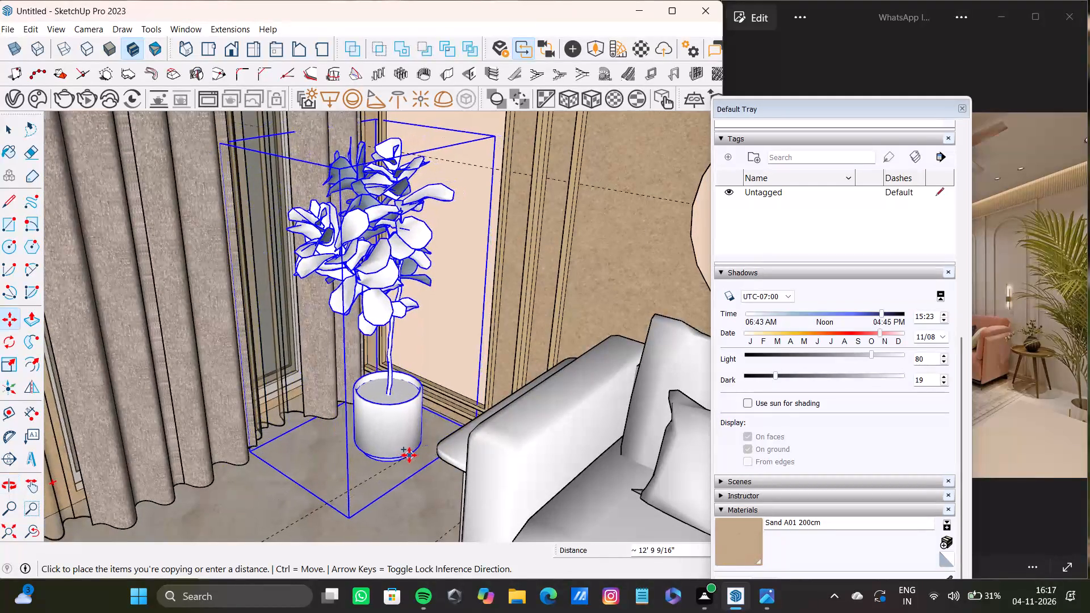
left_click(409, 455)
key("space")
Review the placement of both plants from the open side of the room.
left_click(0, 533)
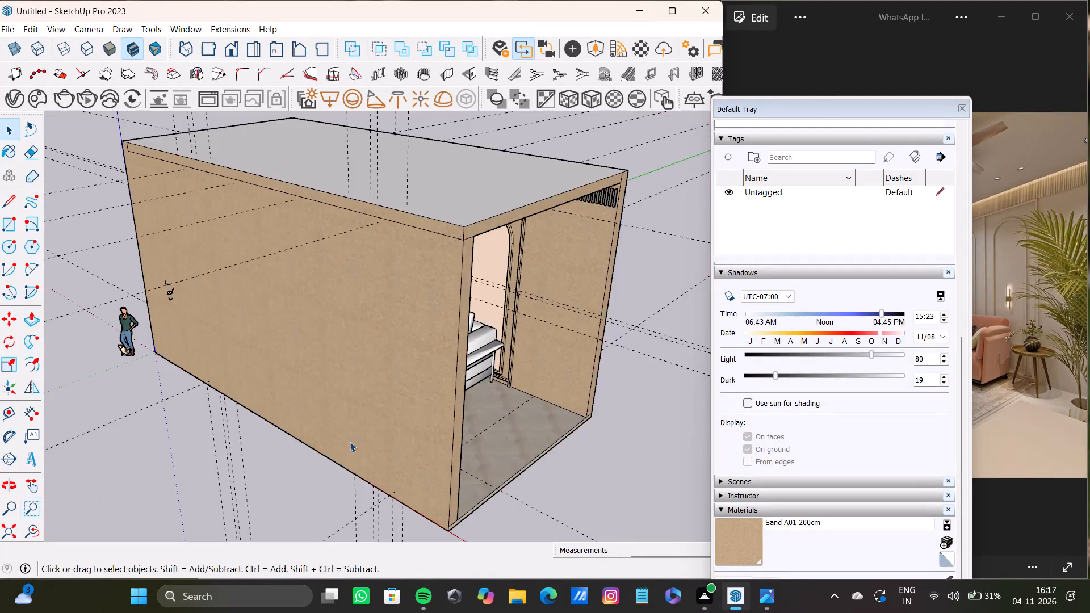
middle_click_drag(363, 419, 183, 322)
scroll(430, 354, "up", 8)
scroll(363, 328, "down", 5)
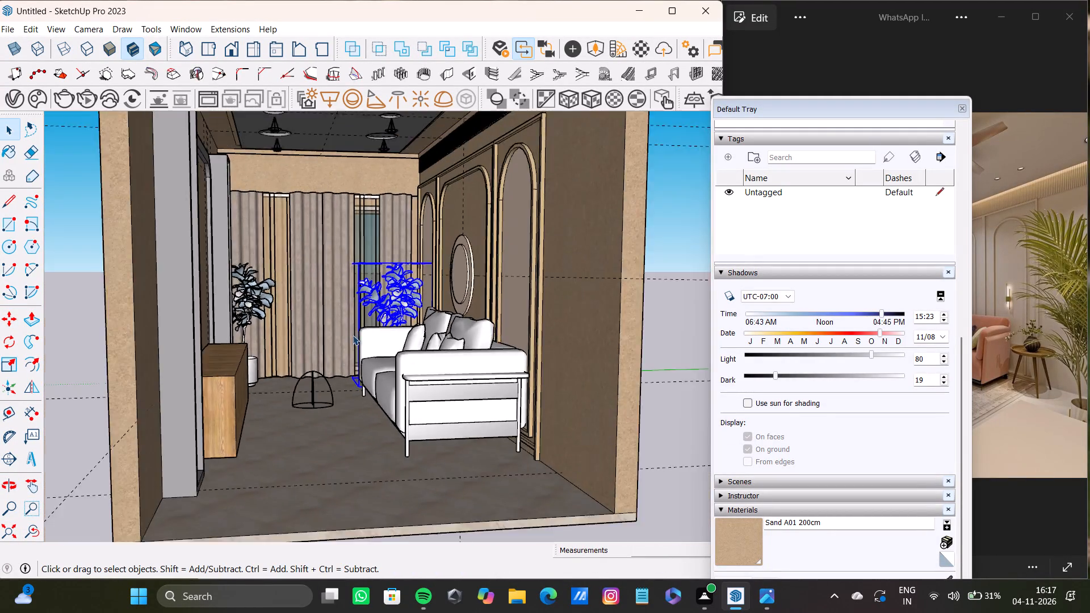
middle_click_drag(353, 335, 357, 373)
scroll(400, 310, "up", 3)
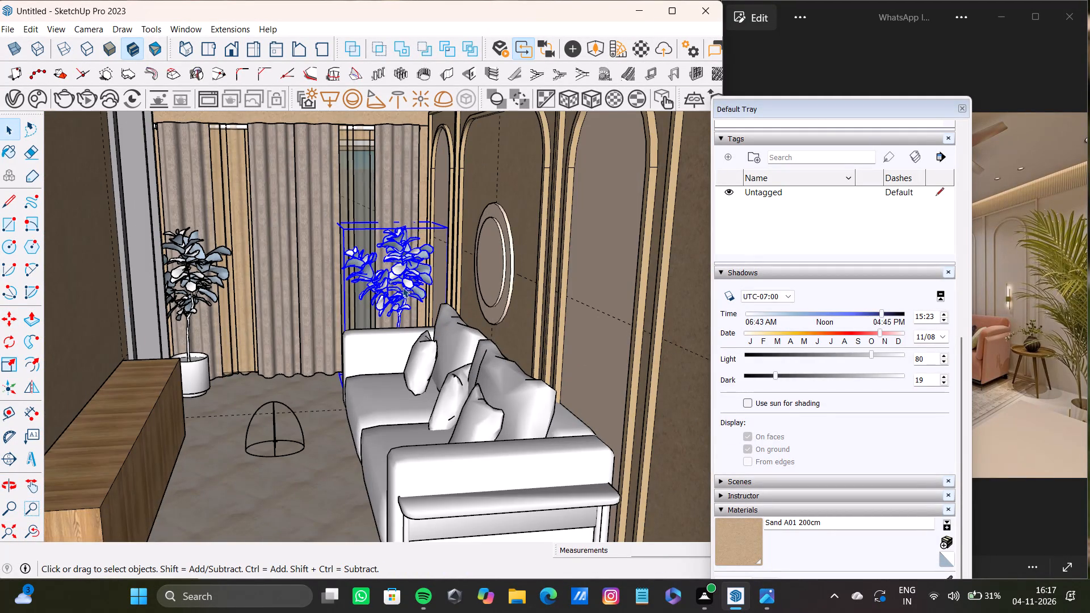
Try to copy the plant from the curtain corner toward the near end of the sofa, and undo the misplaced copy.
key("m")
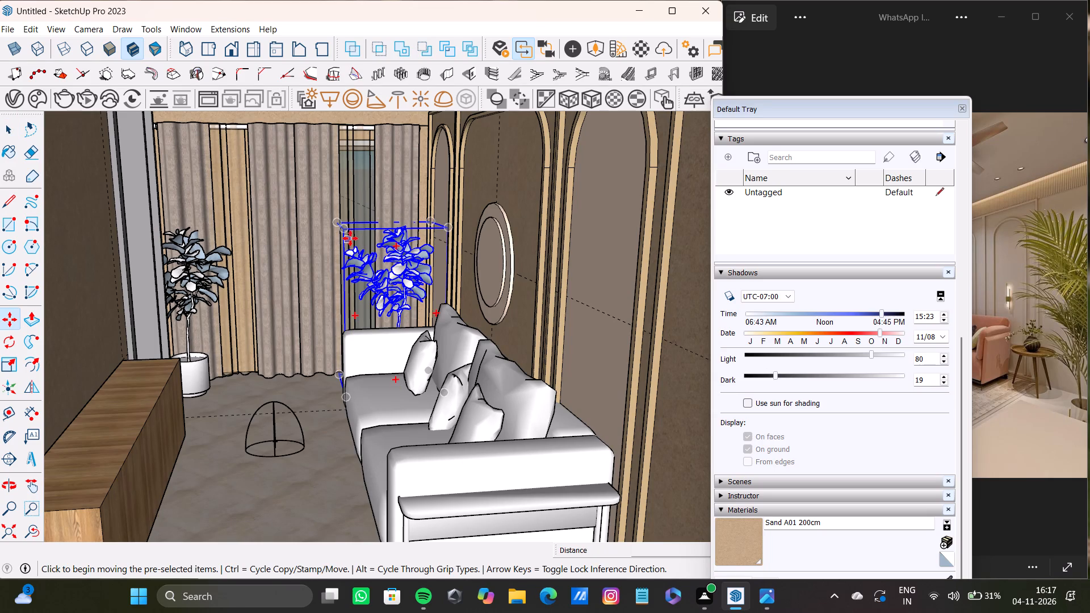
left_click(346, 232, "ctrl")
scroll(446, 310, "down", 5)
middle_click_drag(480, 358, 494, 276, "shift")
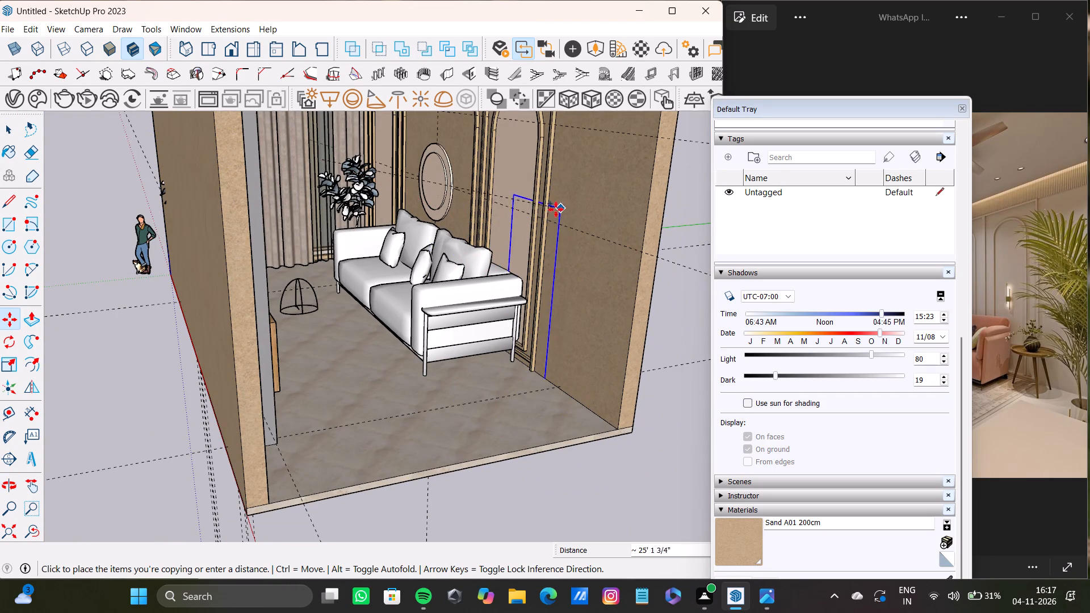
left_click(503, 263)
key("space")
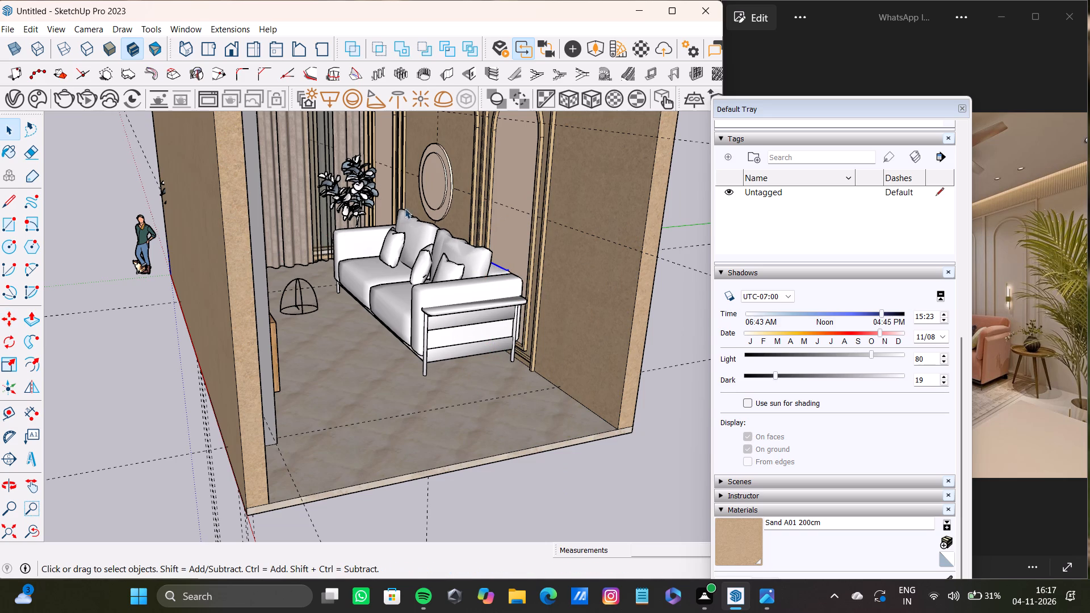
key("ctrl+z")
Copy the curtain-corner plant about 26' 6" to the floor beside the sofa's near arm, at the room's open end.
left_click(353, 191)
key("m")
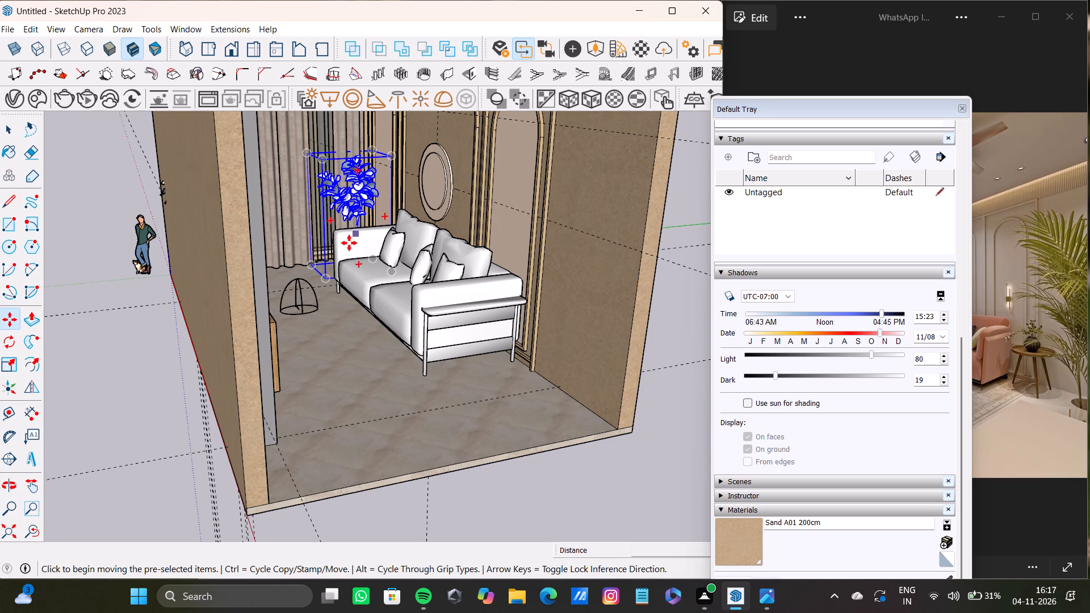
left_click(324, 279)
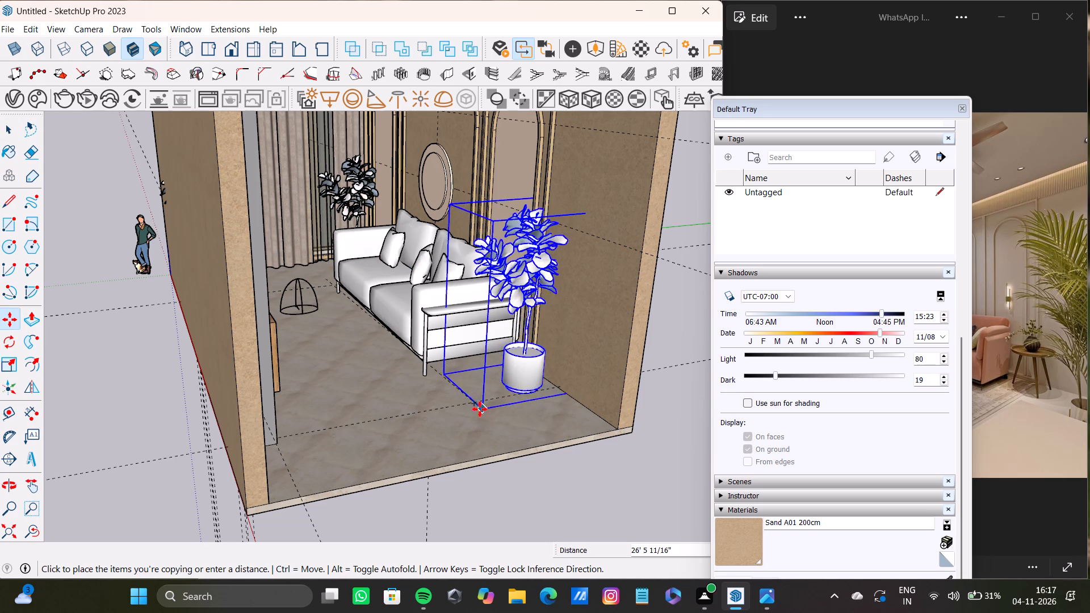
left_click(478, 409)
key("space")
scroll(467, 392, "down", 3)
middle_click_drag(466, 393, 343, 311)
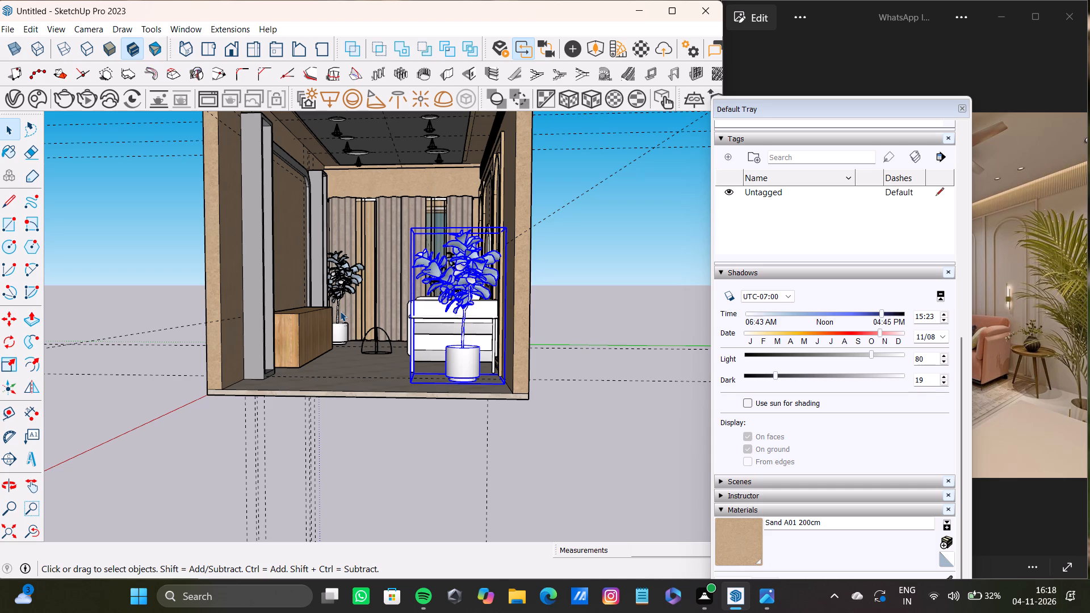
key("space")
left_click(568, 316)
Close the Default Tray and start an interactive V-Ray render looking through the open end toward the sofa and arched-panel wall.
left_click(966, 110)
scroll(498, 376, "down", 4)
middle_click_drag(454, 376, 538, 410)
scroll(460, 363, "up", 7)
middle_click(420, 342)
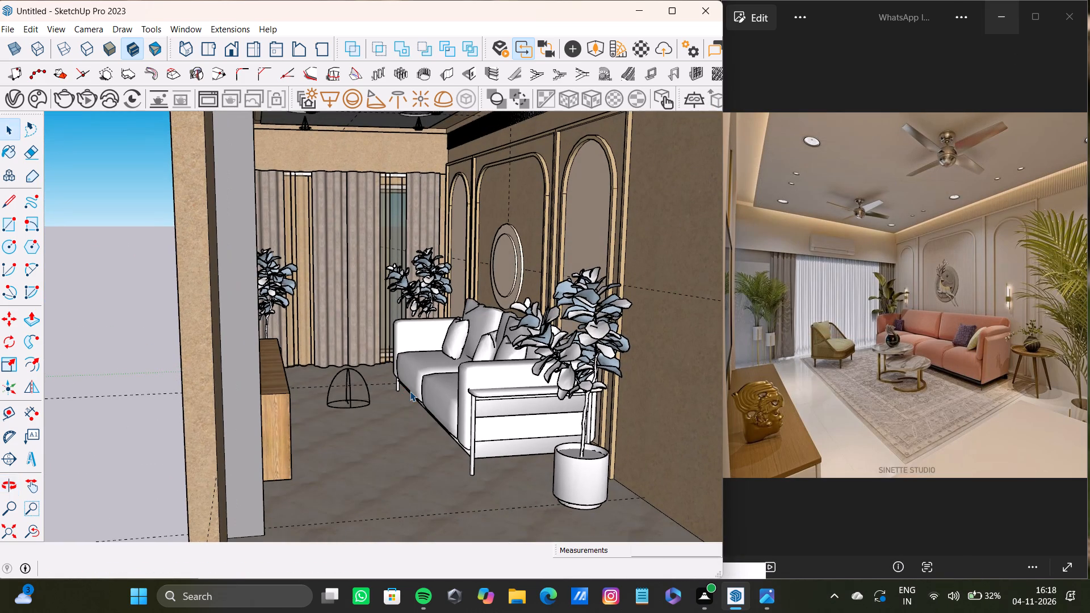
scroll(410, 391, "up", 1)
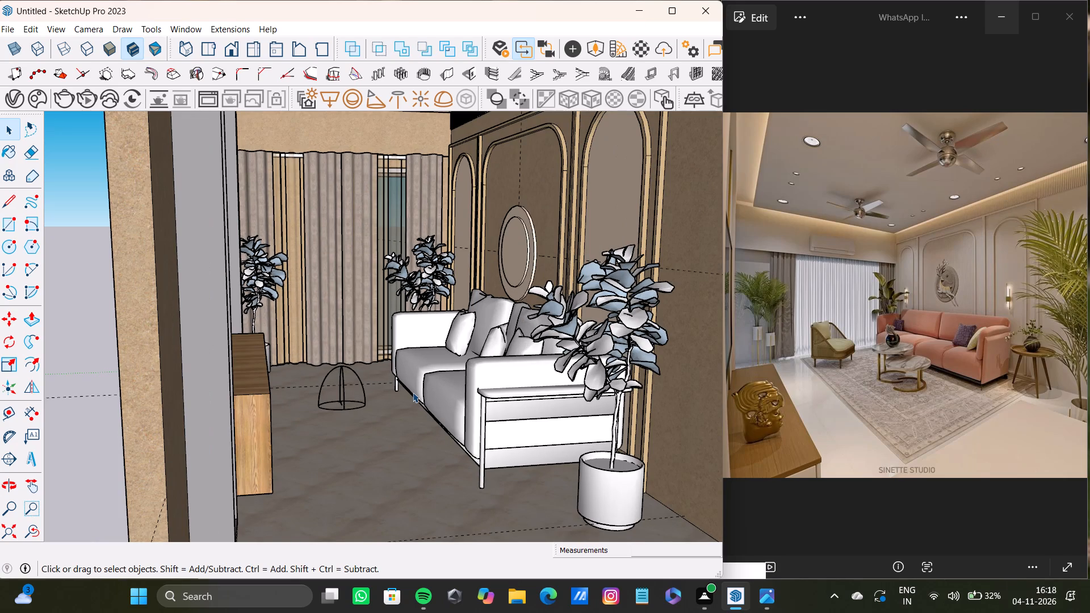
scroll(416, 400, "down", 4)
middle_click_drag(424, 405, 373, 406)
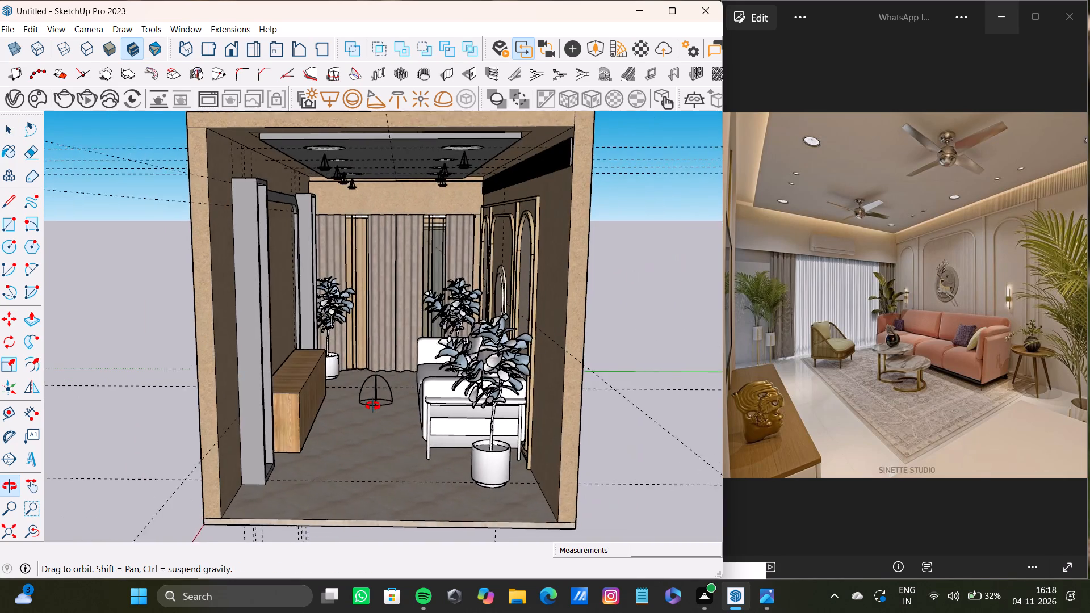
middle_click_drag(373, 406, 395, 402)
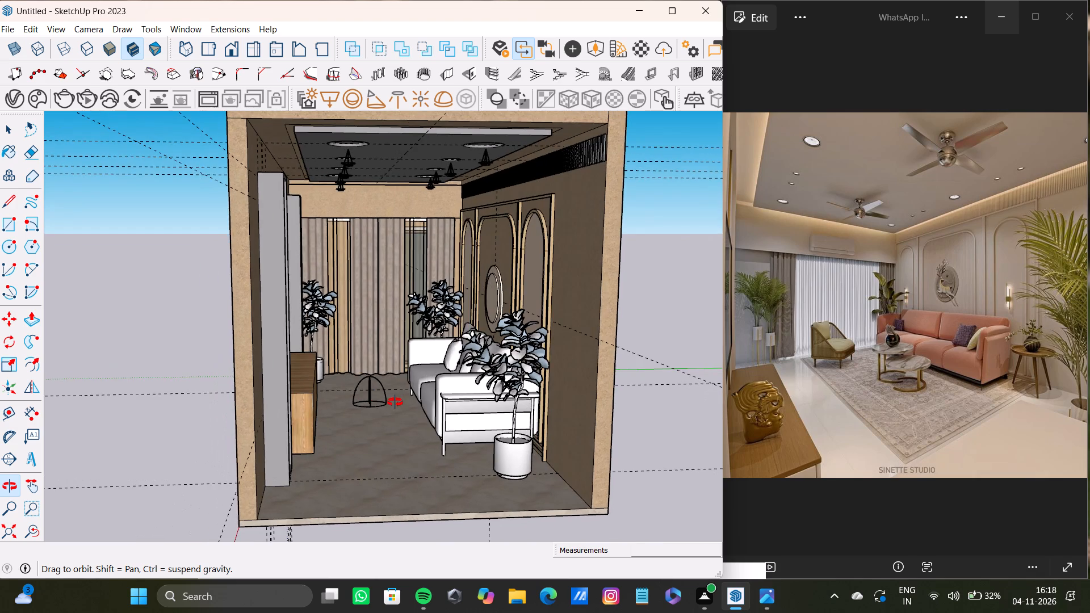
middle_click_drag(395, 402, 397, 412)
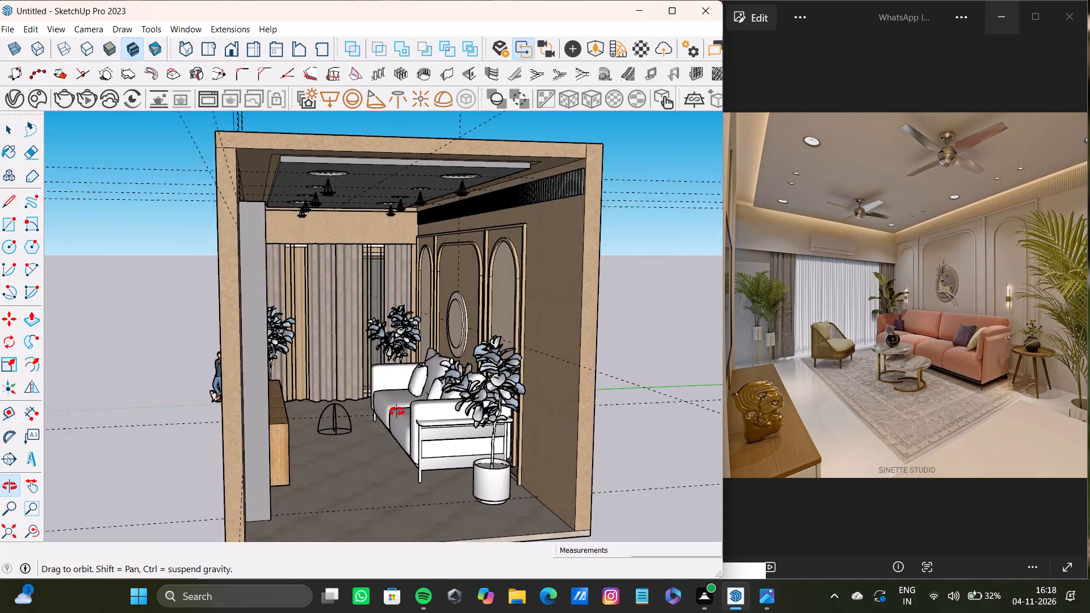
middle_click_drag(397, 412, 407, 404)
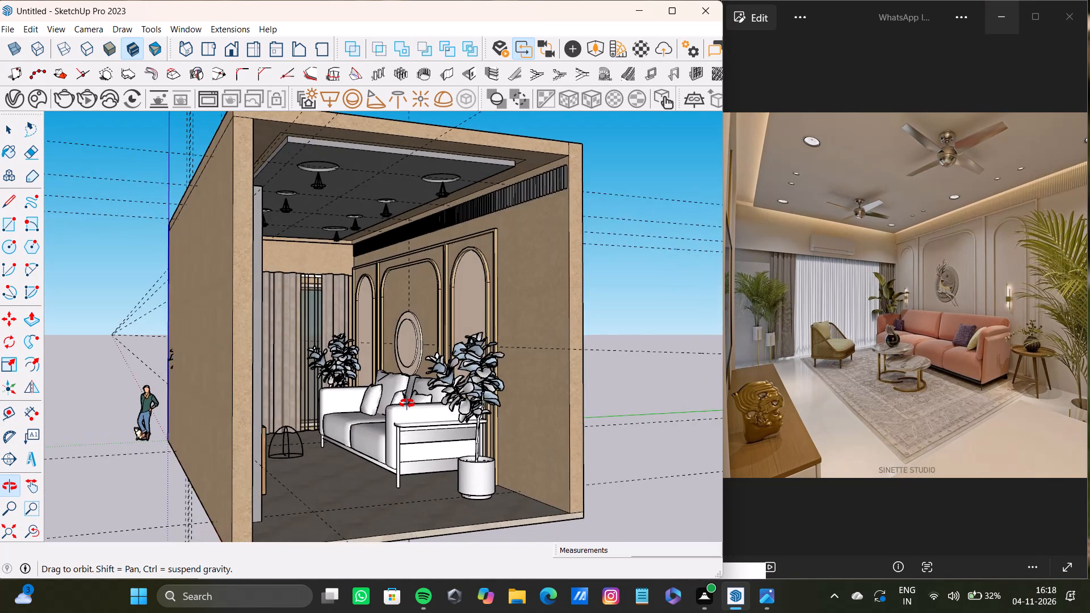
middle_click_drag(407, 404, 402, 406)
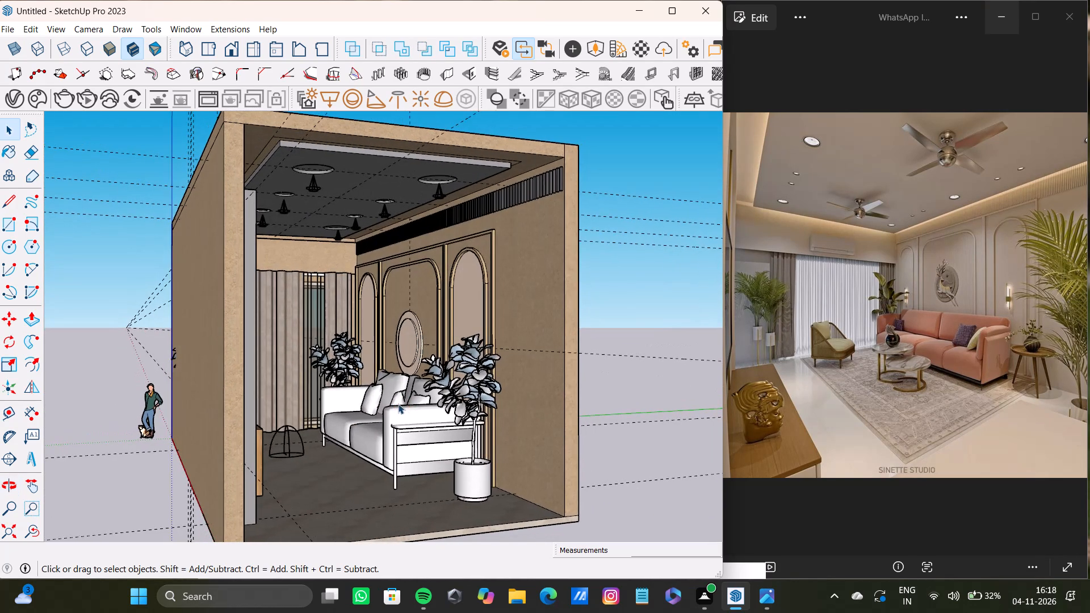
left_click(93, 96)
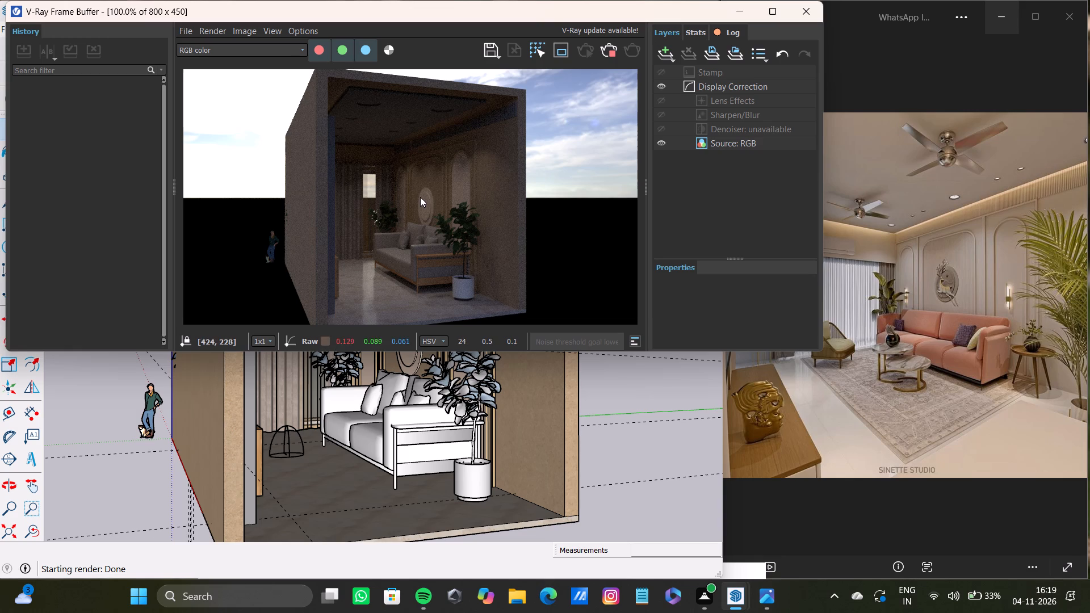
Save the rendered sofa view as the PNG "4th nov vray3" in the pdfs folder and close the frame buffer.
left_click(486, 47)
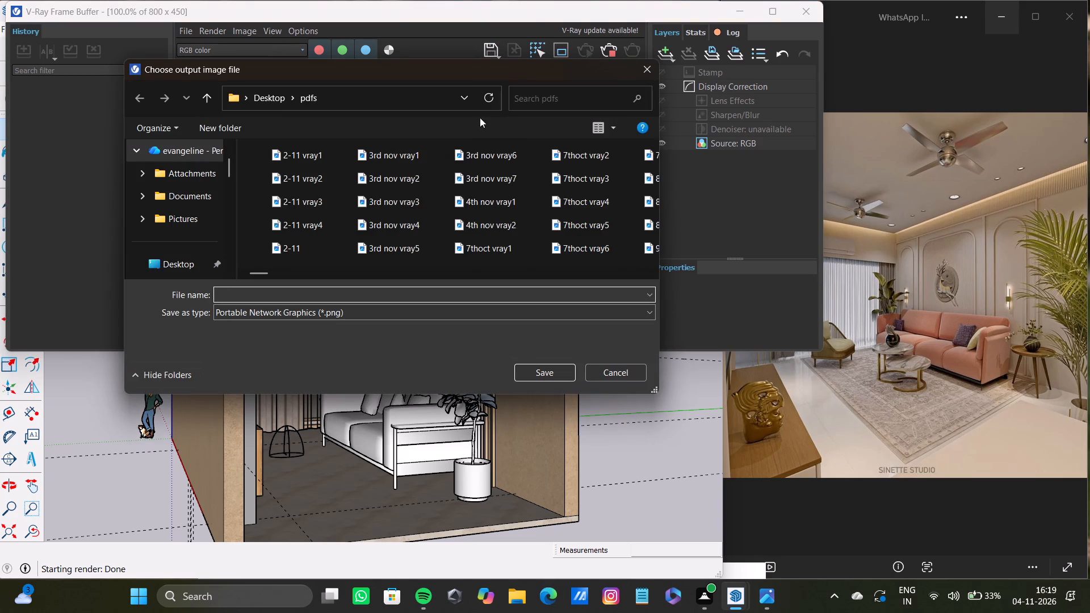
left_click(350, 289)
type("4th nov vray")
key("3")
key("Return")
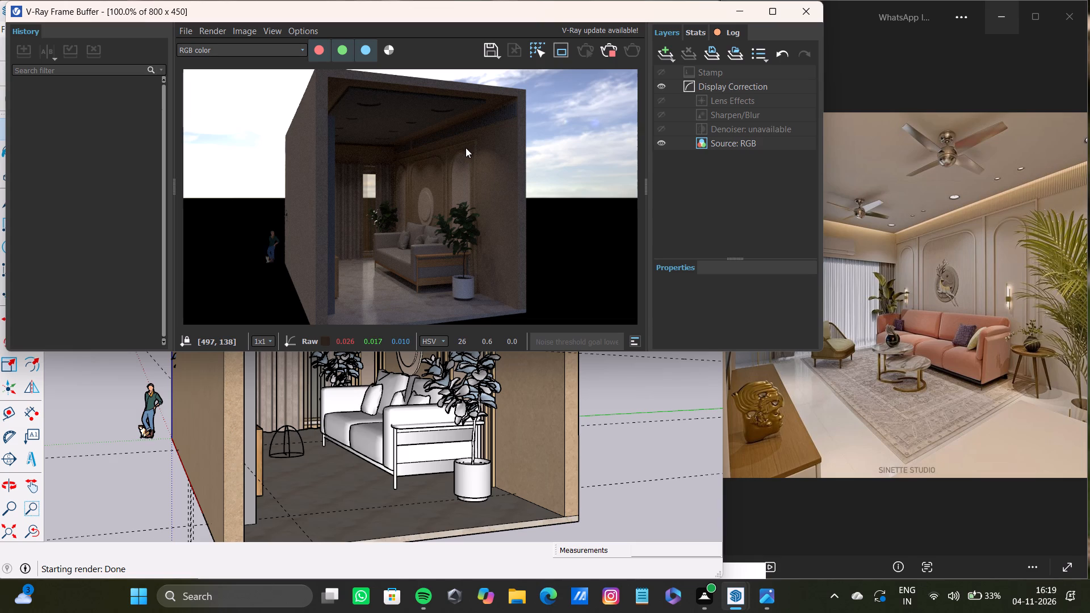
left_click(794, 14)
Restart the interactive render from a view through the open end toward the wooden cabinet and its wall.
scroll(504, 339, "down", 4)
middle_click_drag(504, 339, 272, 345)
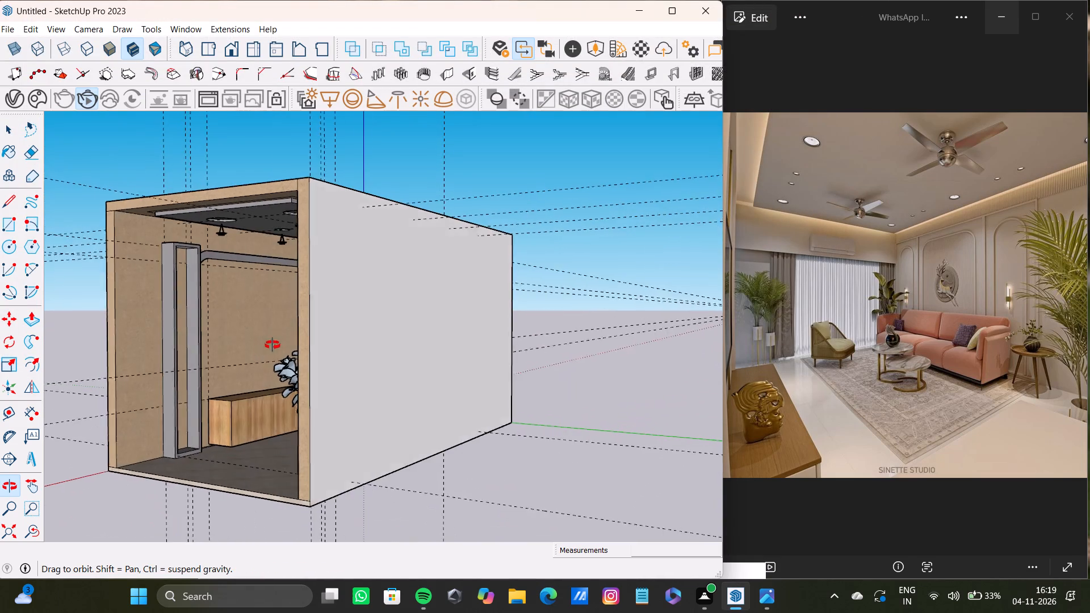
middle_click_drag(272, 345, 399, 350)
scroll(398, 352, "up", 2)
middle_click_drag(433, 375, 448, 355)
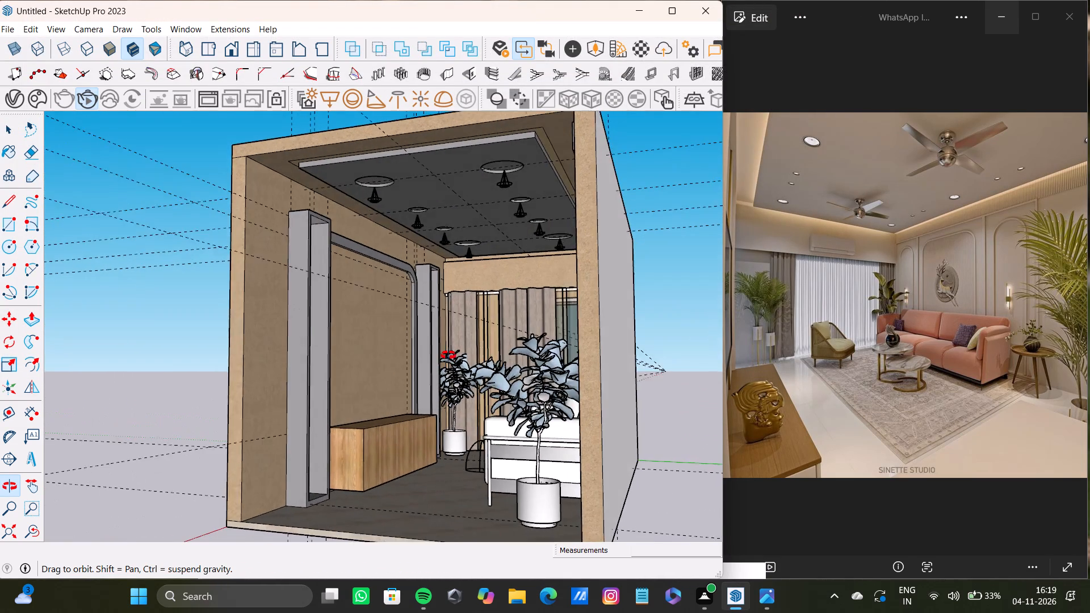
middle_click_drag(448, 355, 462, 353)
scroll(456, 359, "up", 2)
middle_click_drag(454, 361, 473, 390)
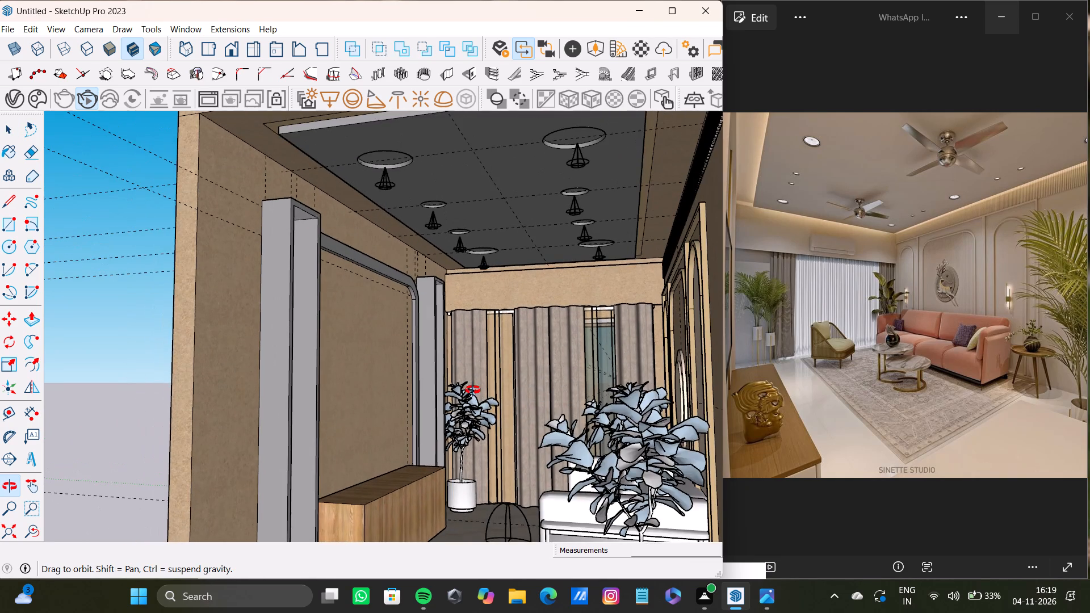
middle_click_drag(473, 390, 447, 384)
scroll(446, 385, "down", 1)
middle_click_drag(446, 385, 448, 371)
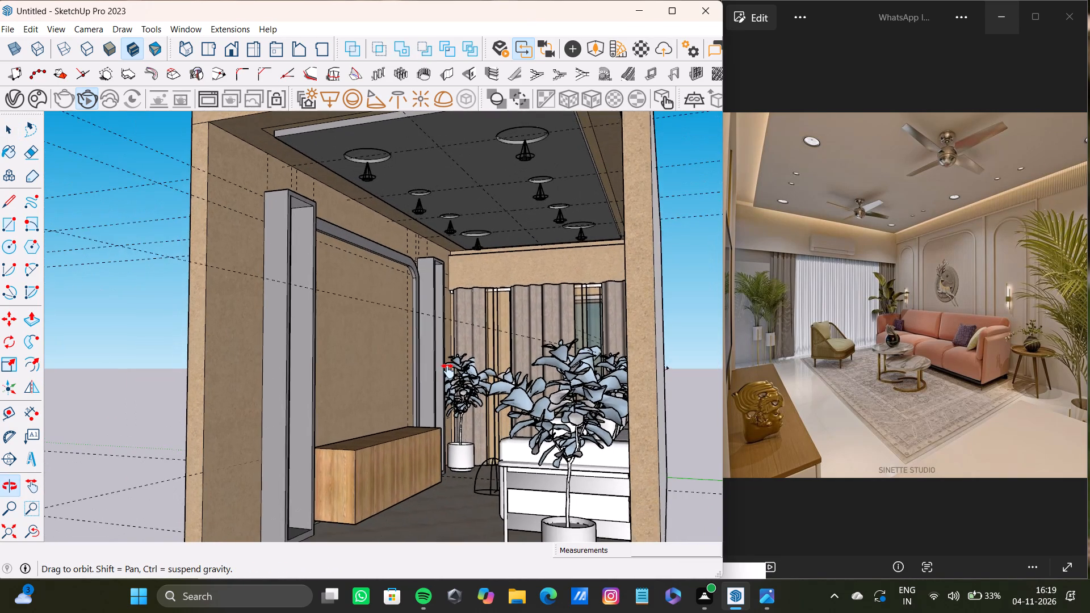
middle_click_drag(448, 371, 460, 359)
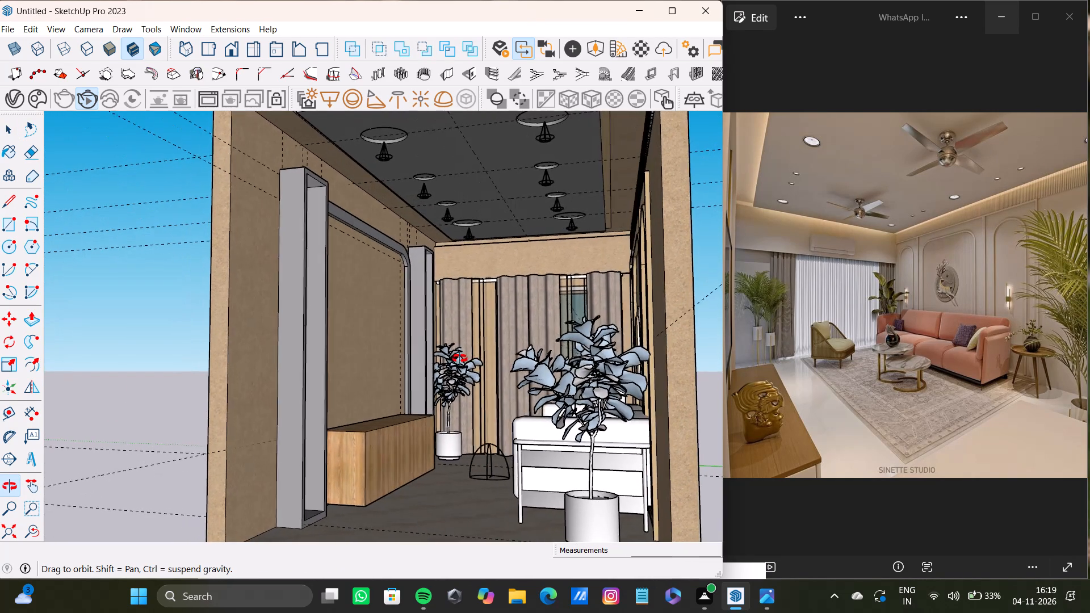
middle_click_drag(460, 359, 458, 366)
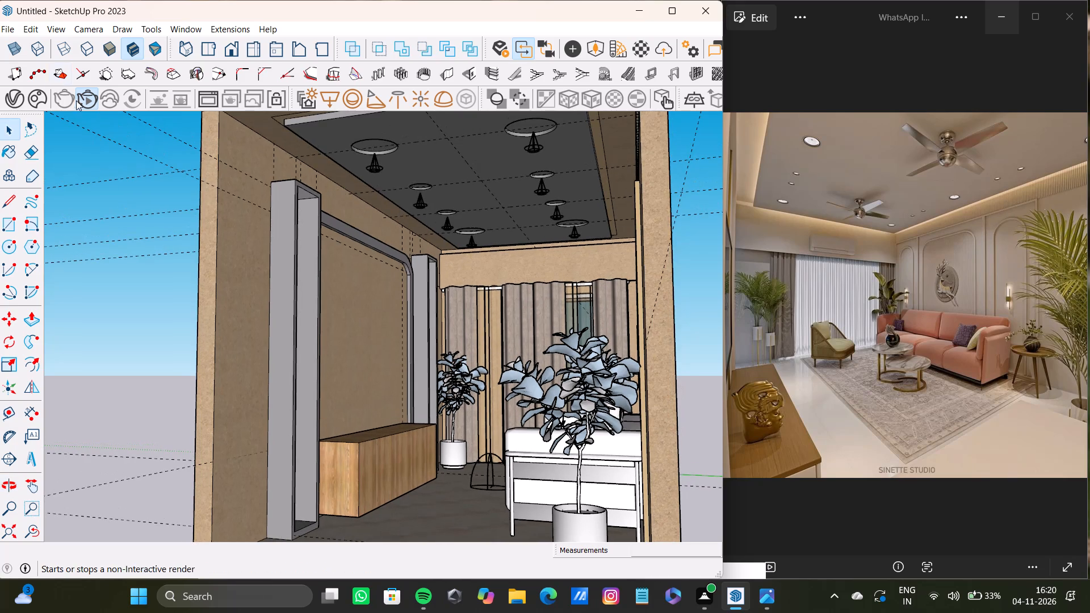
left_click(87, 95)
left_click(89, 94)
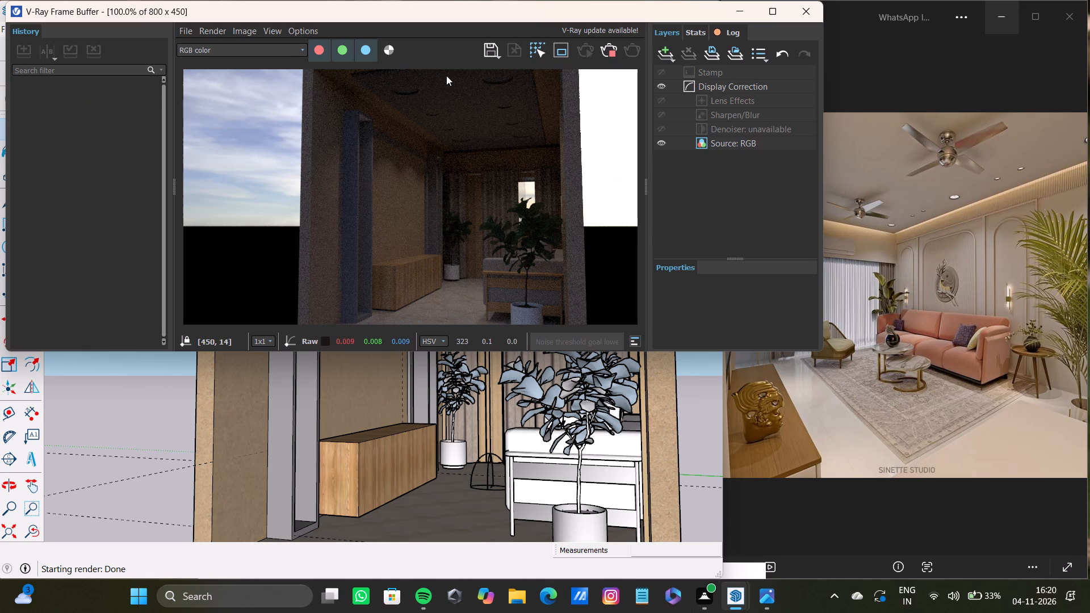
Reframe the interactive render from farther back so the room's whole open end, with cabinet and plants, fits the image.
scroll(447, 153, "down", 1)
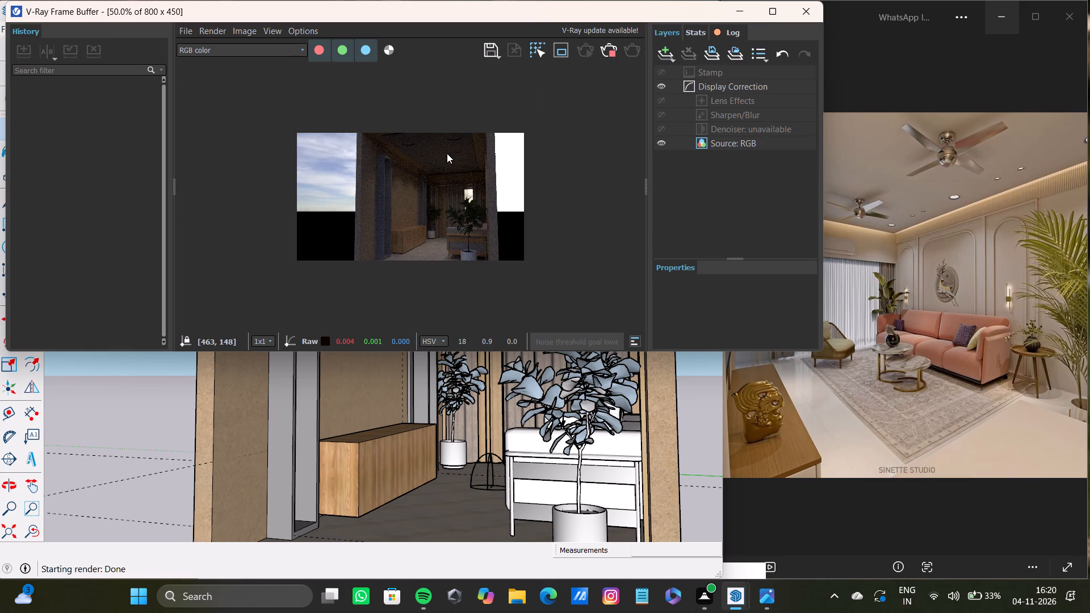
scroll(507, 380, "down", 3)
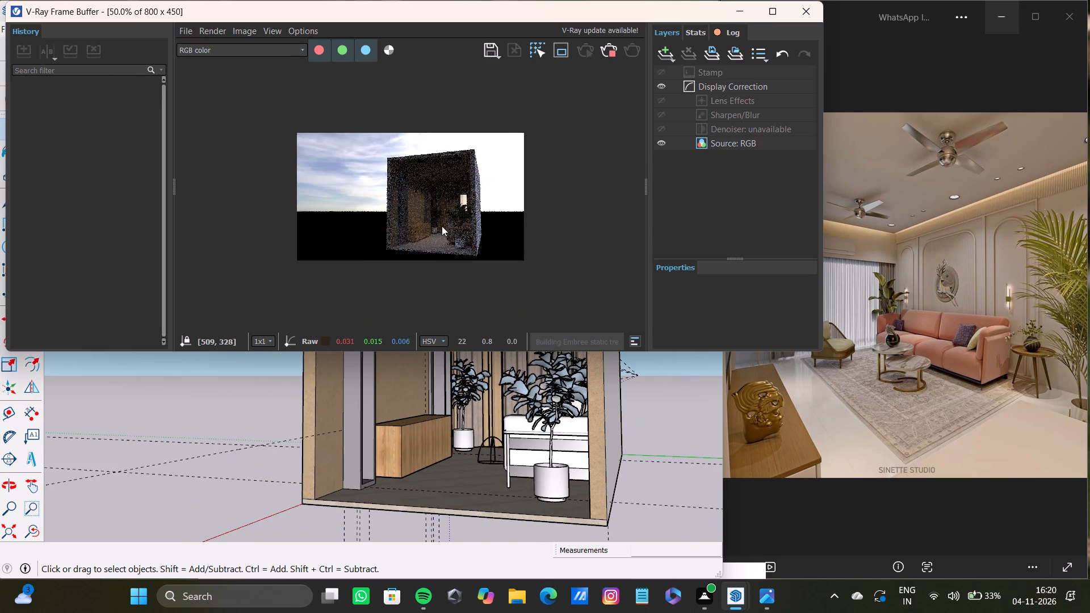
scroll(447, 237, "up", 2)
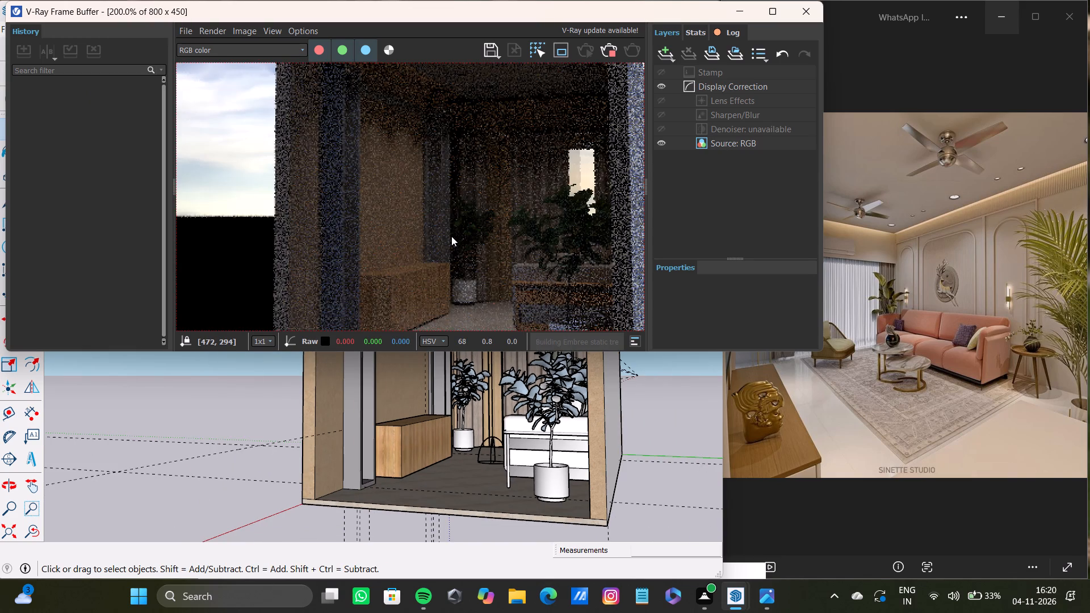
scroll(451, 236, "down", 1)
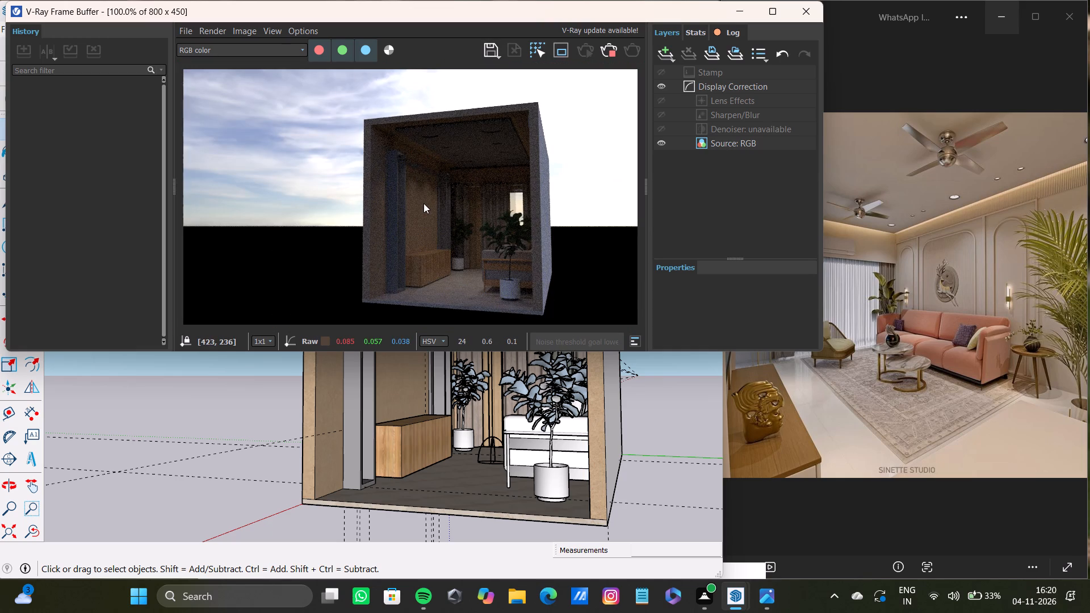
scroll(424, 203, "up", 1)
scroll(424, 203, "down", 1)
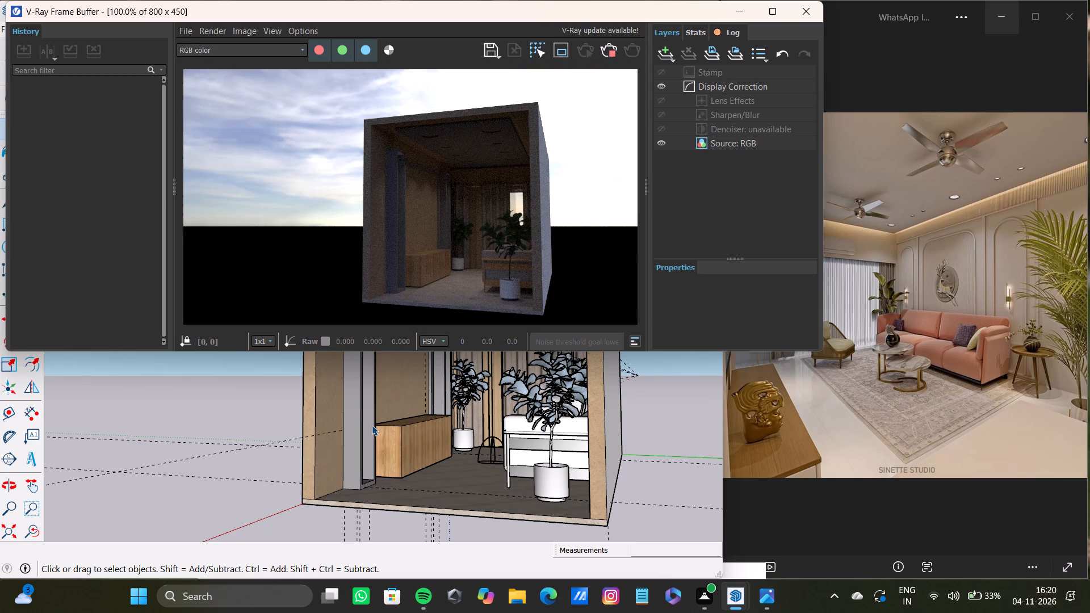
scroll(362, 420, "up", 1)
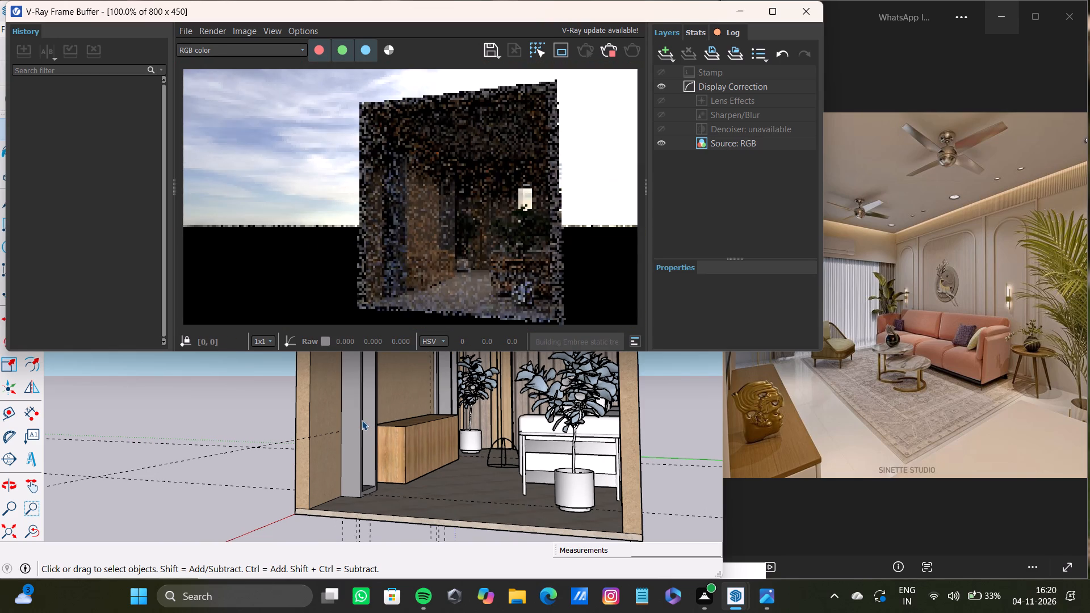
middle_click_drag(391, 419, 367, 448)
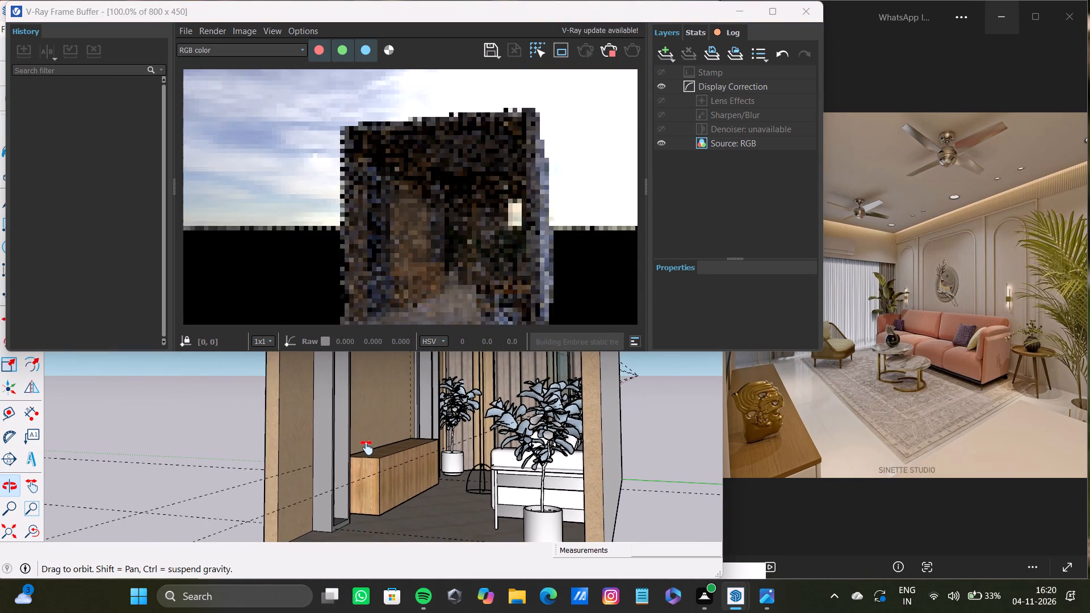
middle_click_drag(367, 448, 366, 434)
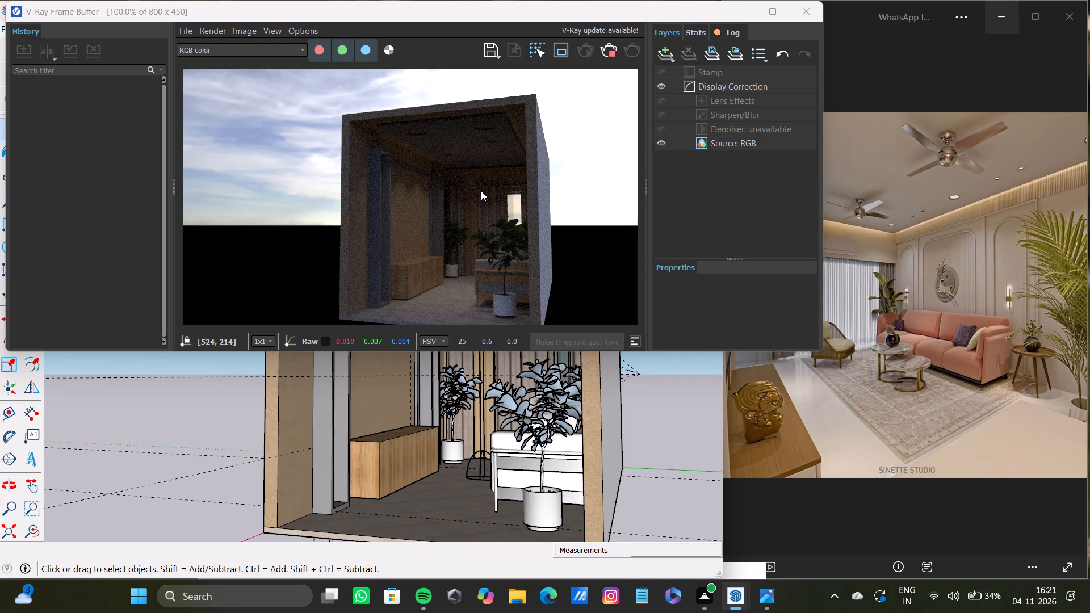
Save the rendered cabinet-side view as the PNG "4th nov vray4" in the pdfs folder.
left_click(488, 54)
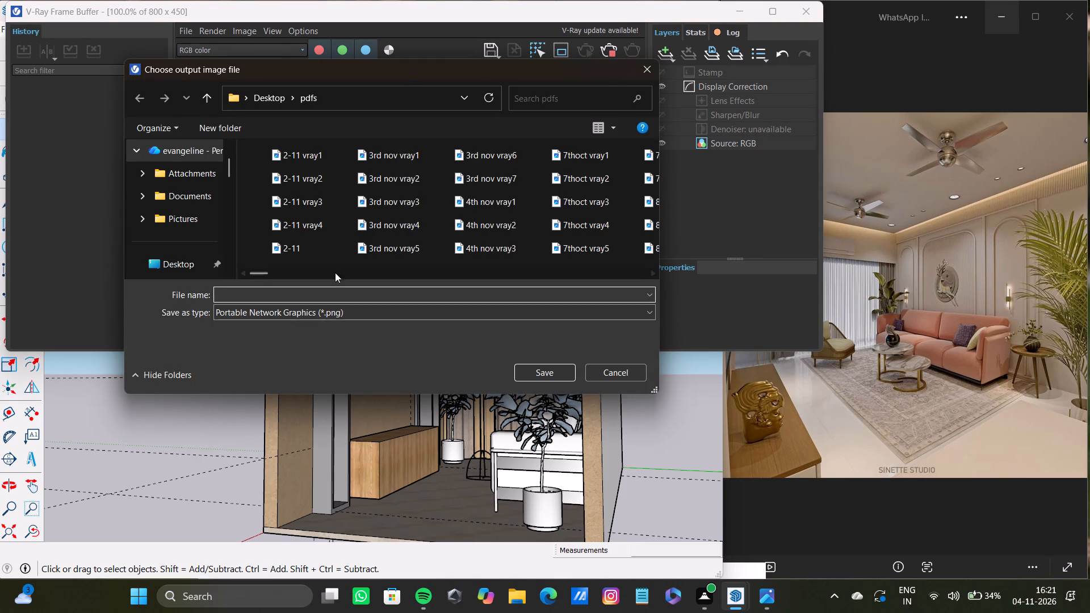
left_click(342, 295)
type("4th")
key("space")
type("nov")
key("space")
type("vray")
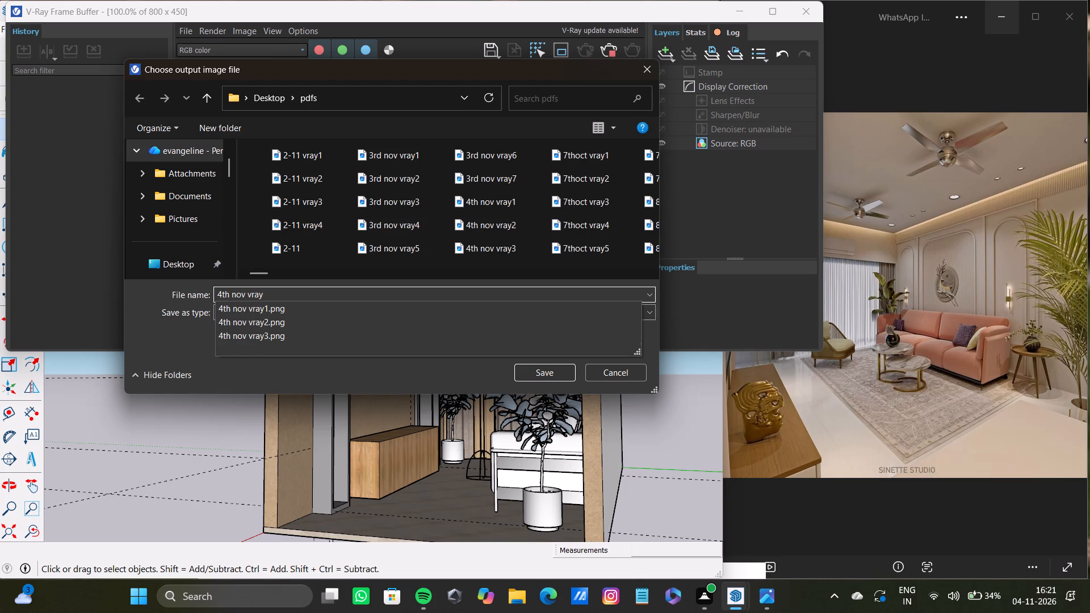
key("4")
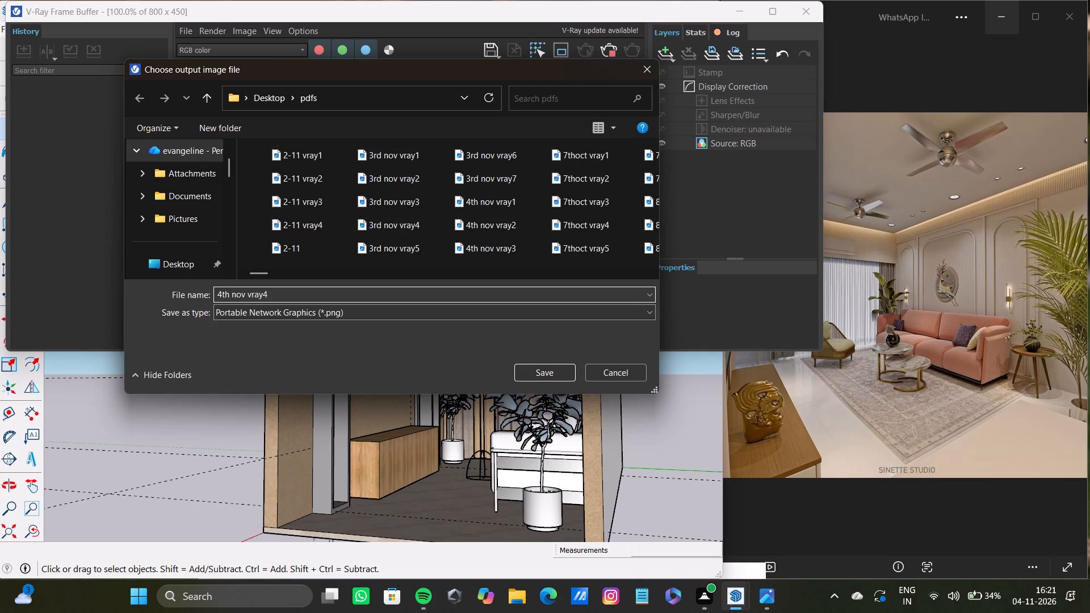
key("Return")
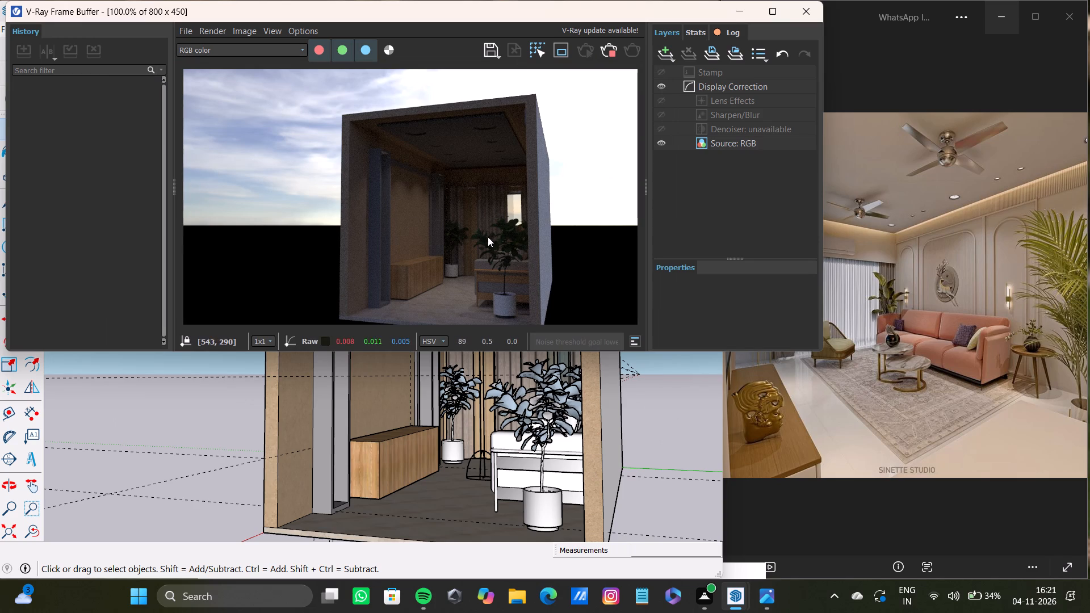
Close the frame buffer, reframe the model through the room's open end, and stop the interactive render.
left_click(799, 8)
middle_click_drag(406, 254, 497, 288)
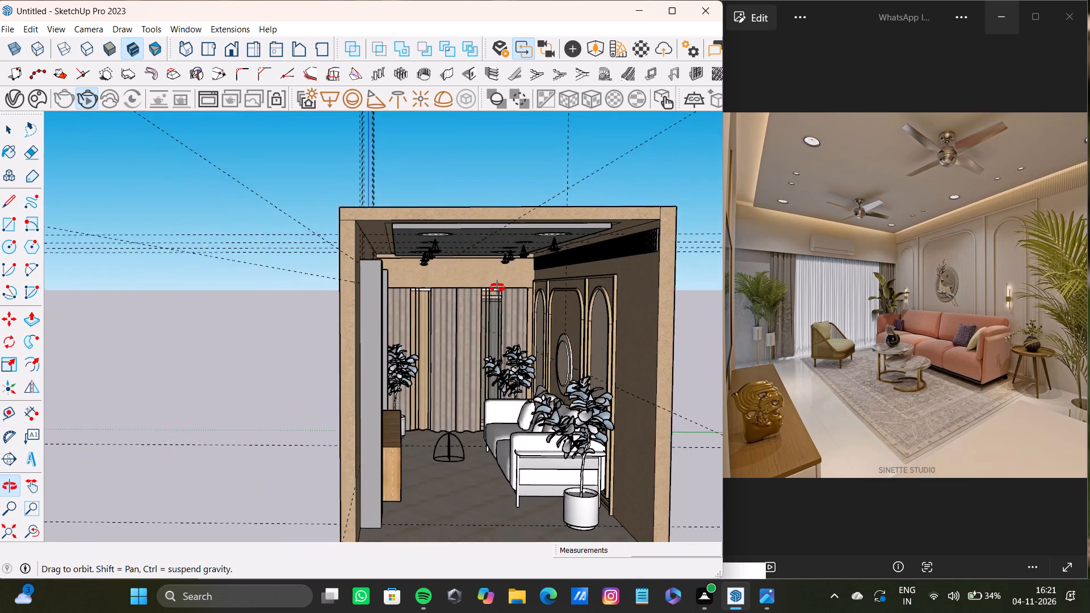
middle_click_drag(497, 288, 475, 291)
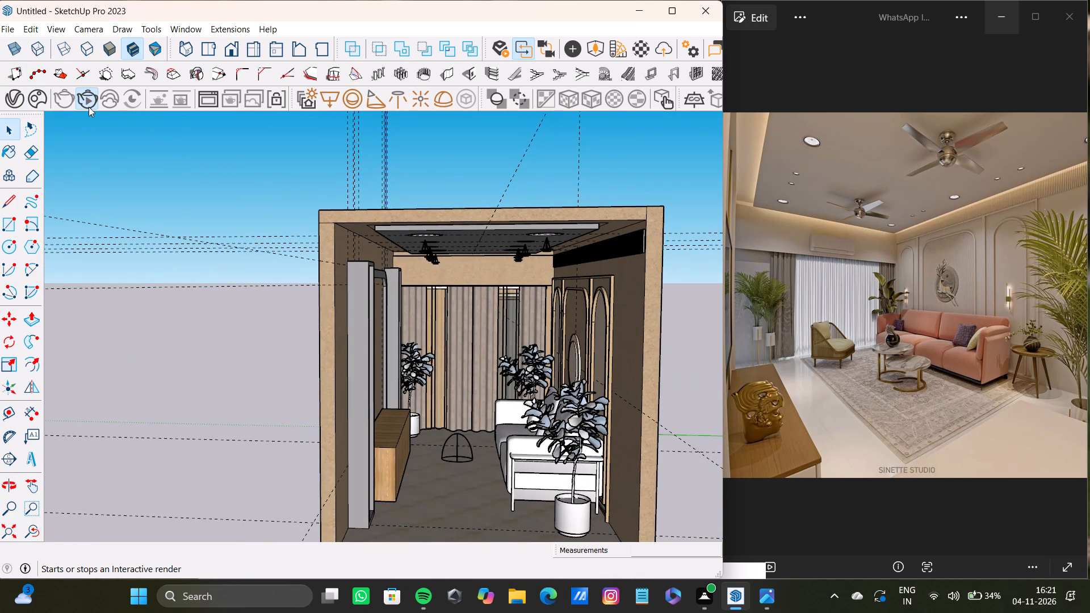
left_click(93, 108)
left_click(20, 99)
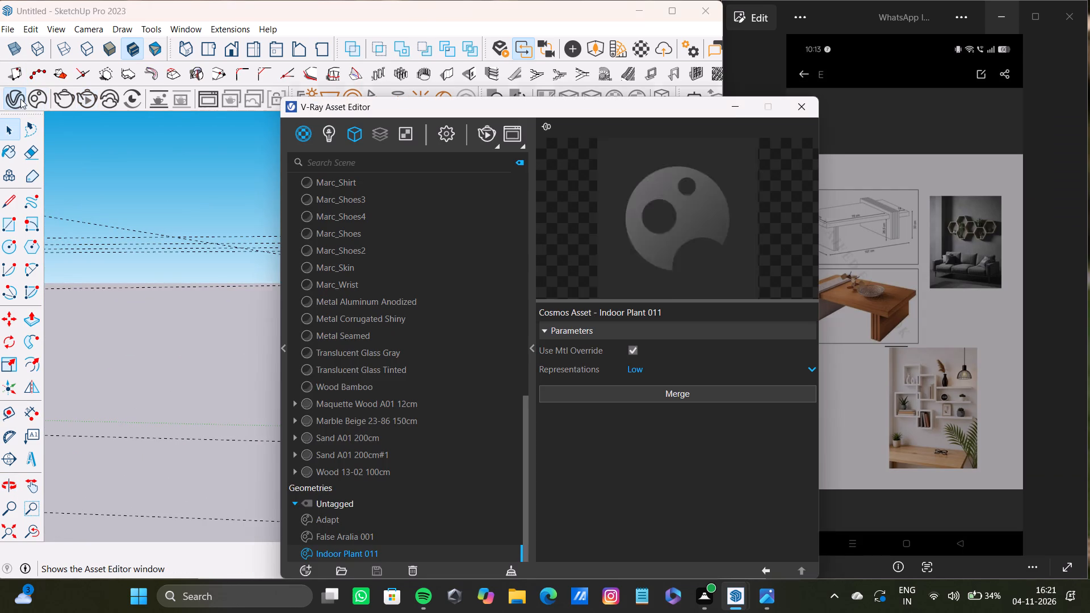
left_click(805, 108)
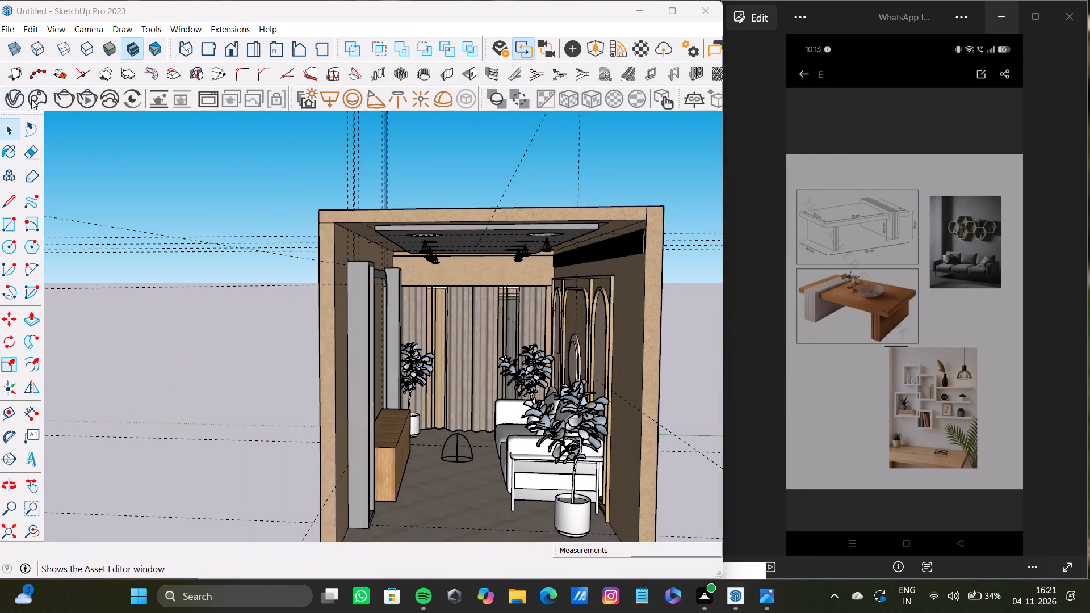
Open the Chaos Cosmos library, clear the old plants search and try searching for "ac".
left_click(31, 99)
left_click(146, 40)
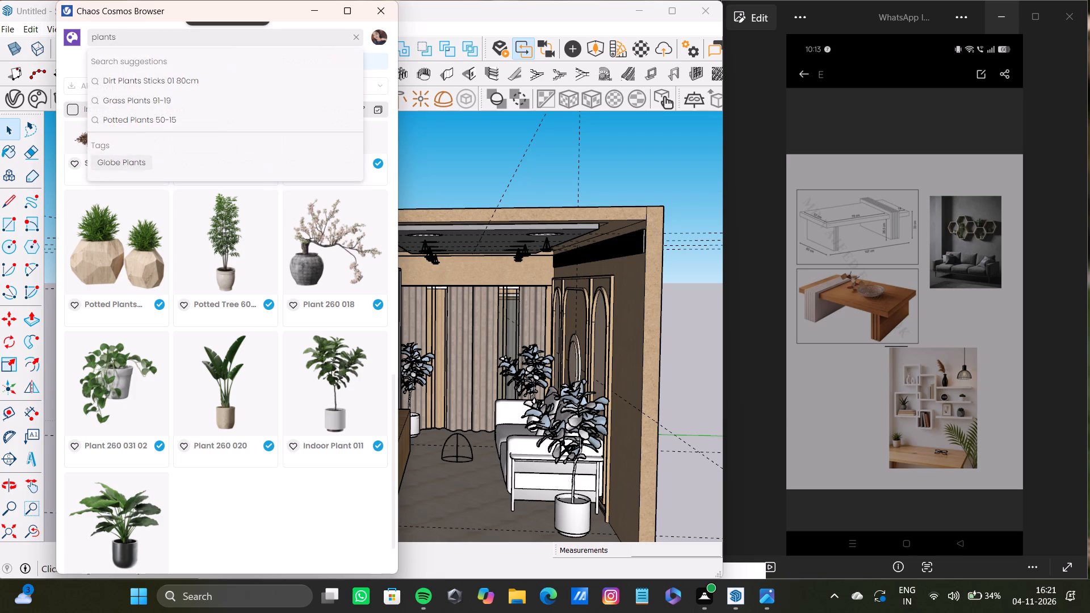
key("BackSpace")
key("BackSpace")
key("BackSpace")
key("BackSpace")
key("BackSpace")
key("BackSpace")
key("BackSpace")
key("BackSpace")
key("BackSpace")
key("BackSpace")
key("BackSpace")
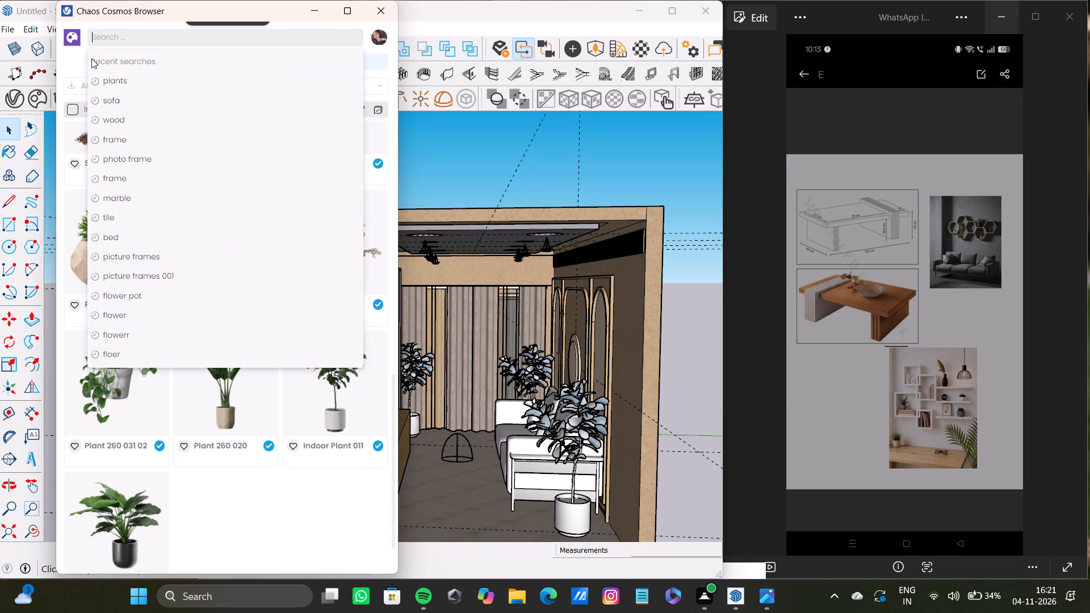
left_click(77, 59)
left_click(118, 57)
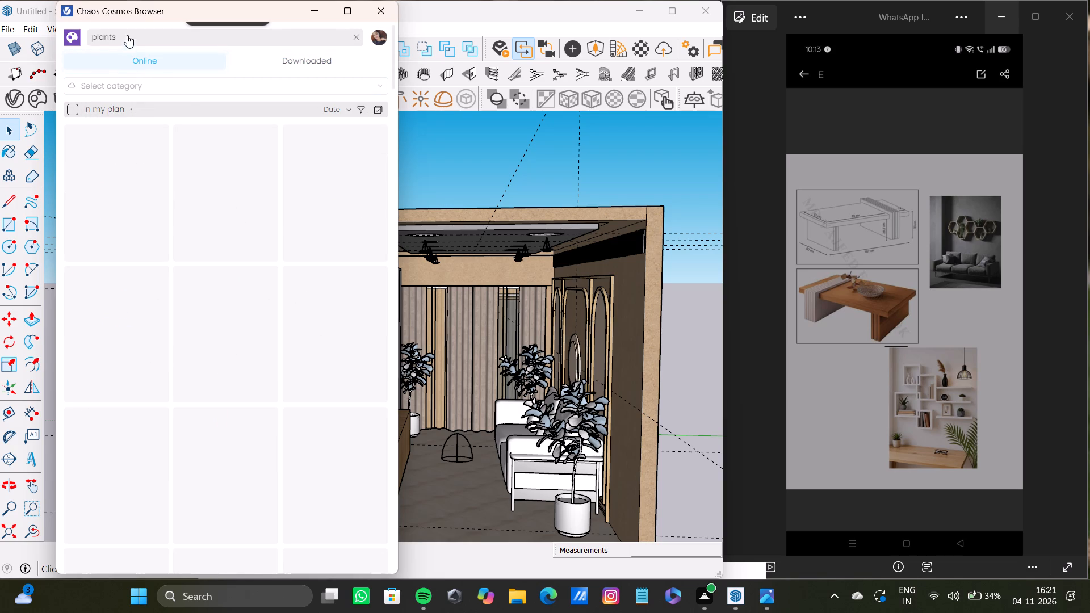
left_click(128, 34)
key("BackSpace")
key("BackSpace")
key("BackSpace")
key("BackSpace")
key("BackSpace")
key("BackSpace")
key("BackSpace")
key("BackSpace")
key("BackSpace")
key("BackSpace")
key("BackSpace")
key("BackSpace")
key("BackSpace")
key("BackSpace")
key("BackSpace")
key("BackSpace")
key("BackSpace")
key("BackSpace")
key("BackSpace")
key("BackSpace")
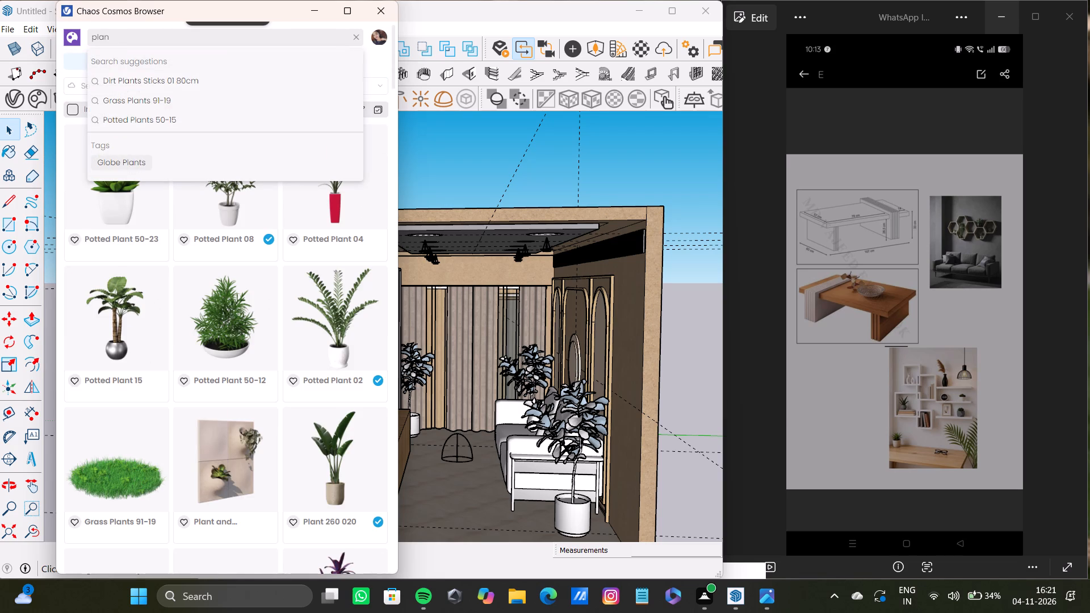
type("ac")
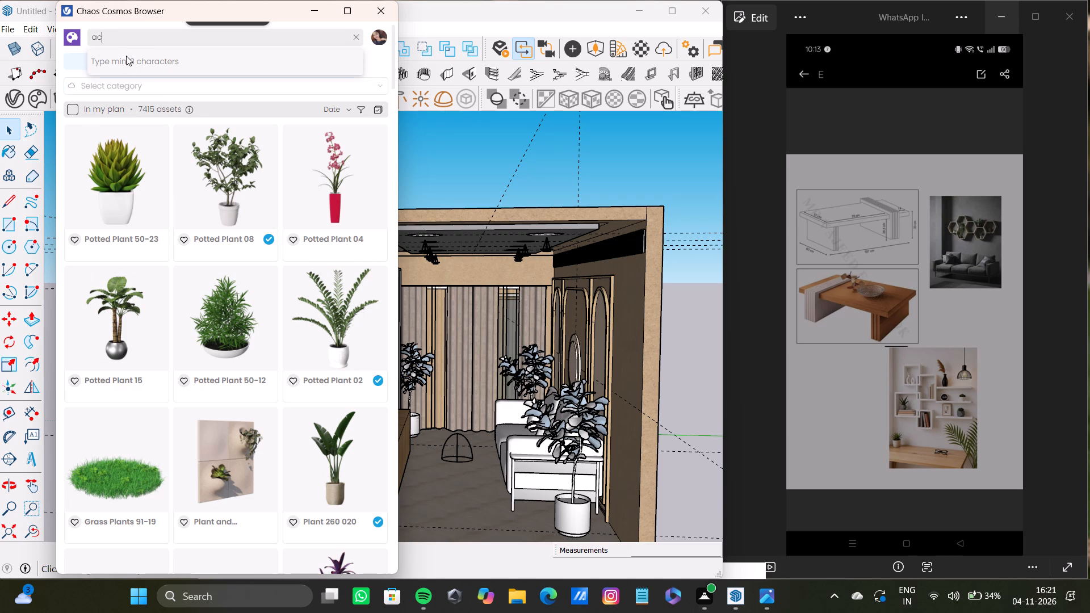
key("Return")
Search the Chaos Cosmos library for "fan".
left_click(139, 32)
key("BackSpace")
key("BackSpace")
key("BackSpace")
type("fan")
key("Return")
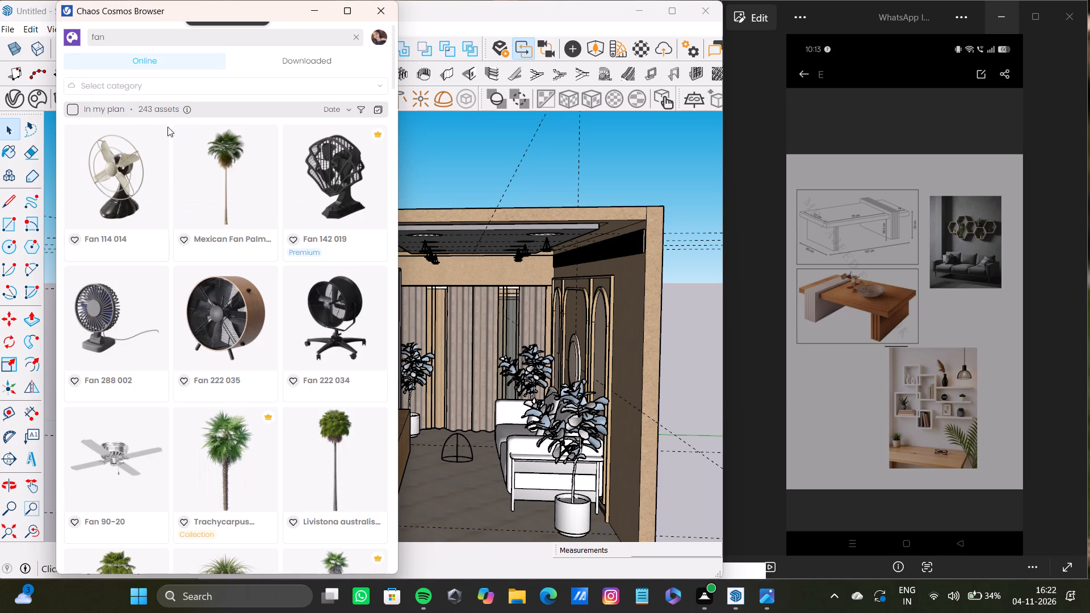
Compare the fan models with the living room reference photo and download the ceiling fan Fan 90-20.
scroll(269, 295, "down", 3)
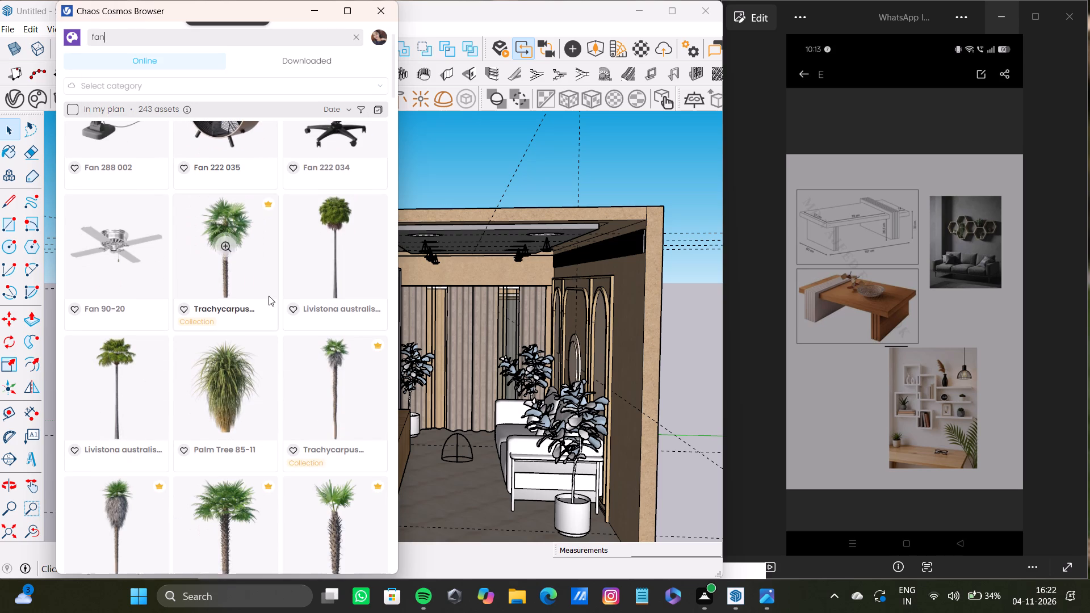
scroll(297, 290, "down", 2)
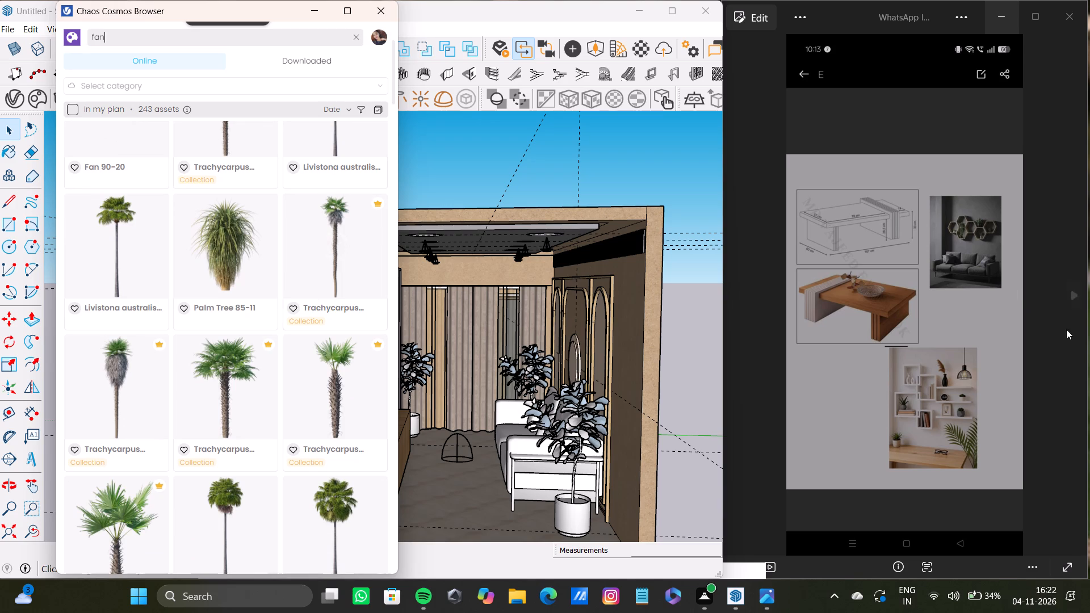
left_click(1074, 301)
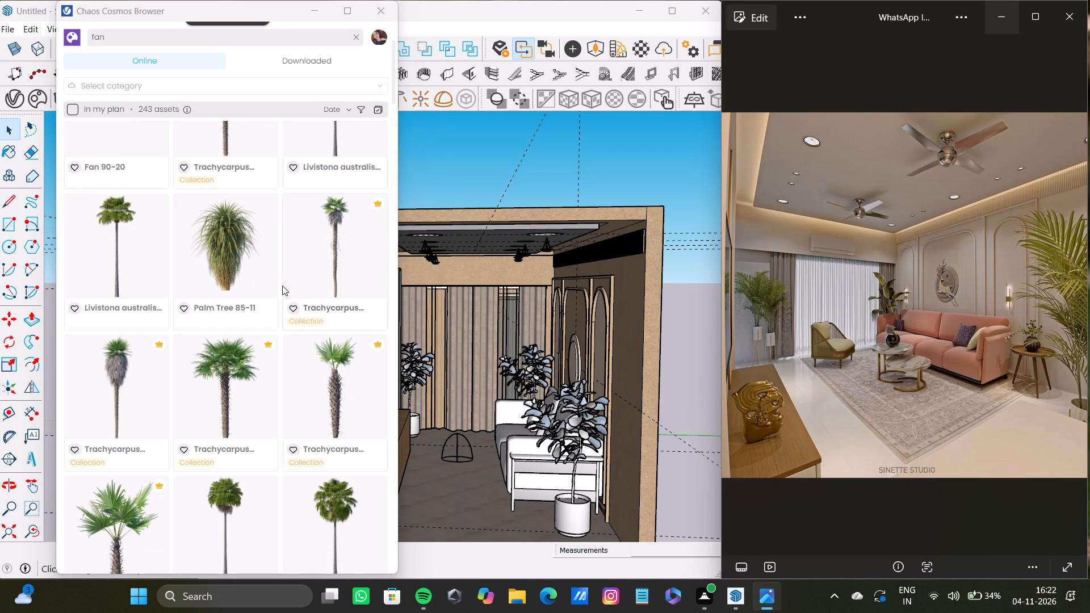
scroll(238, 250, "up", 3)
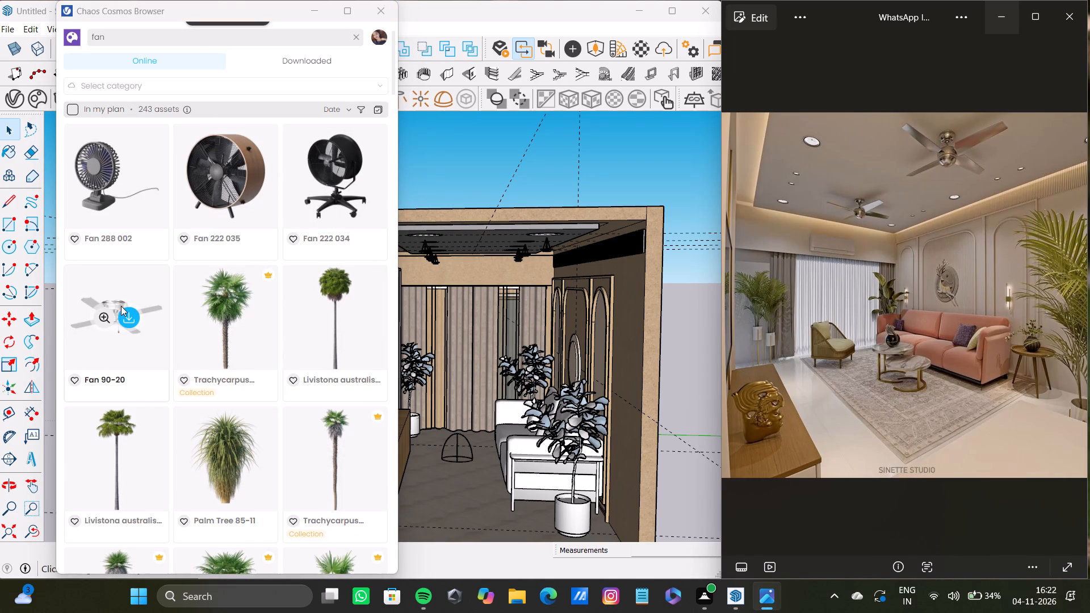
scroll(251, 341, "down", 2)
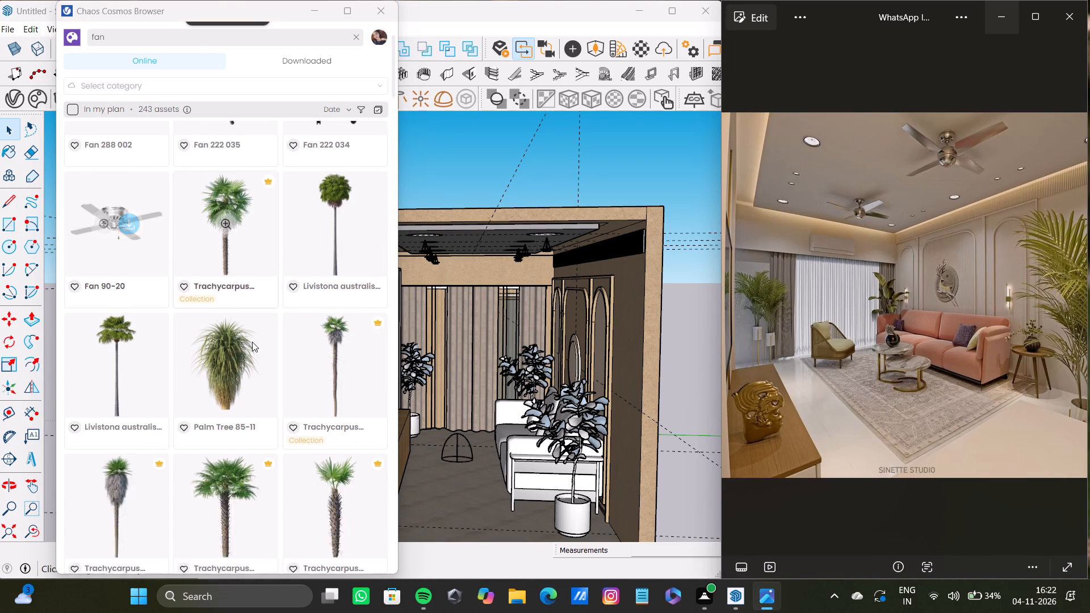
scroll(252, 342, "down", 19)
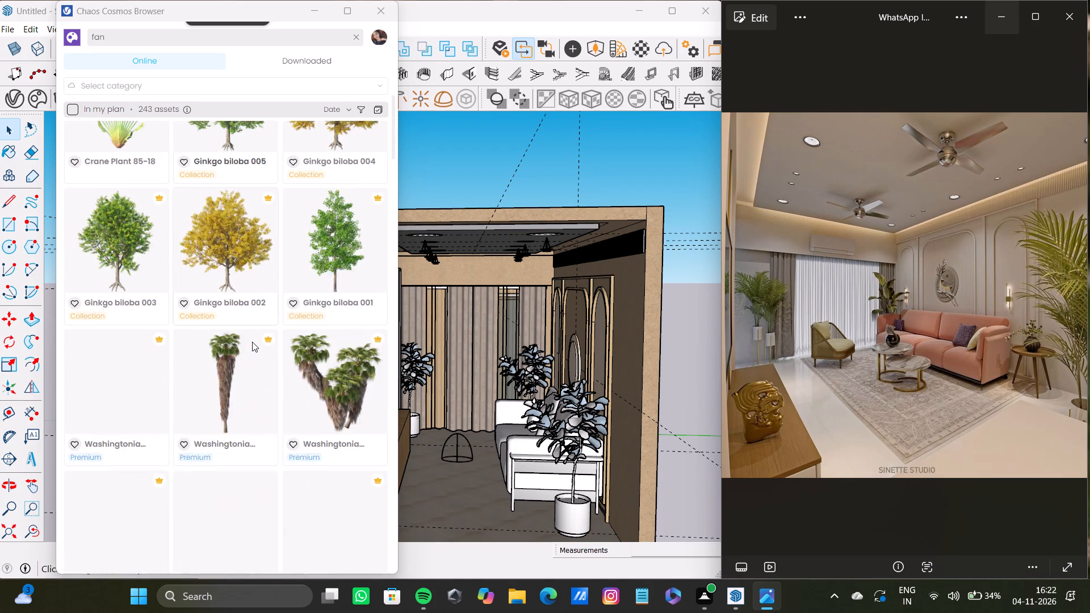
scroll(252, 342, "down", 7)
scroll(253, 342, "down", 15)
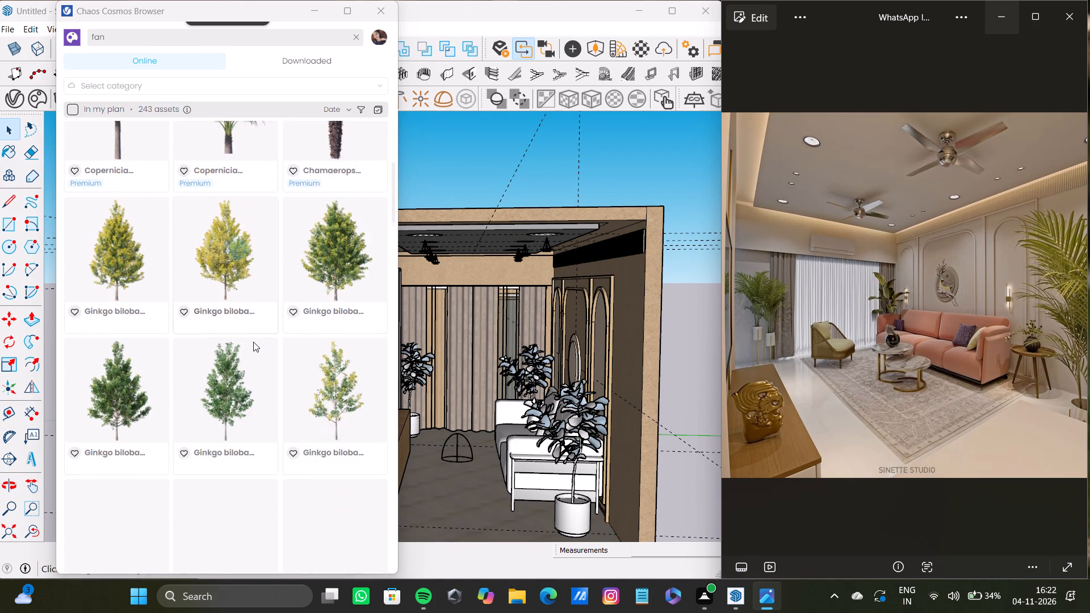
scroll(253, 342, "up", 20)
scroll(253, 342, "up", 5)
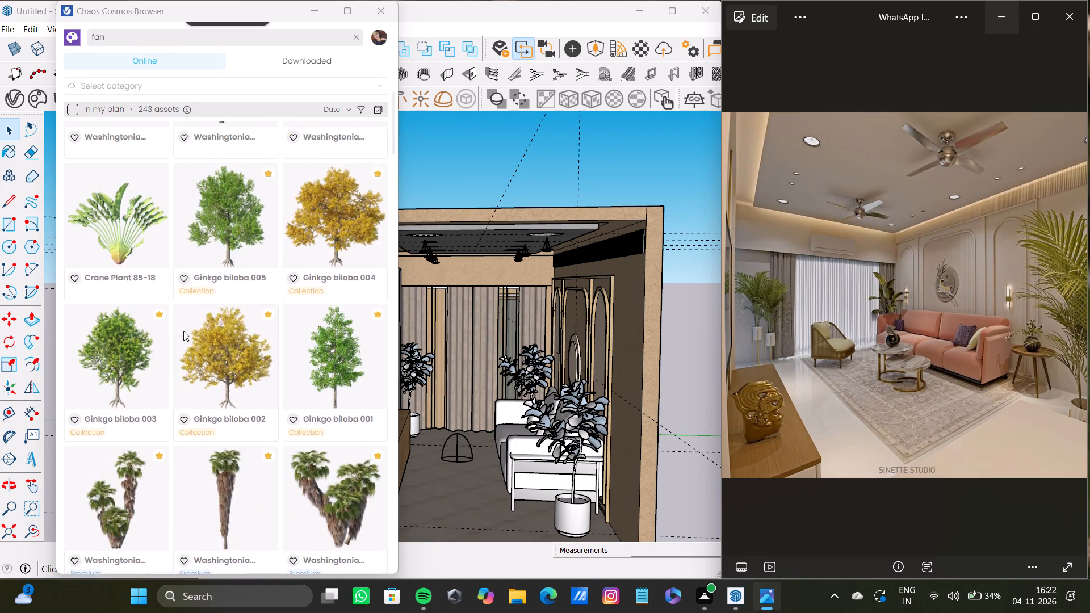
scroll(183, 331, "up", 18)
scroll(165, 328, "up", 3)
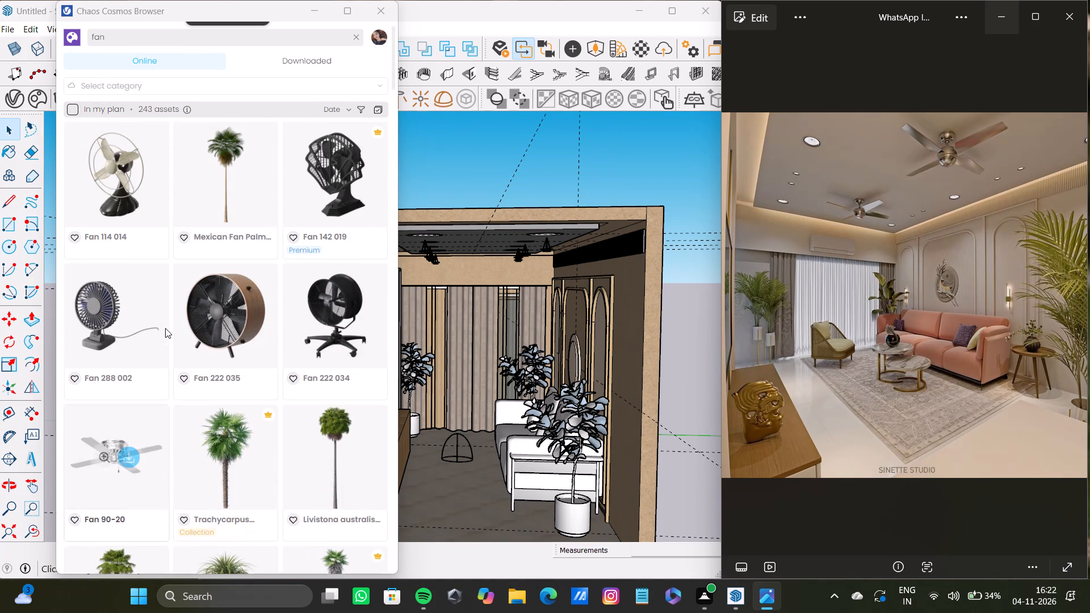
left_click(125, 454)
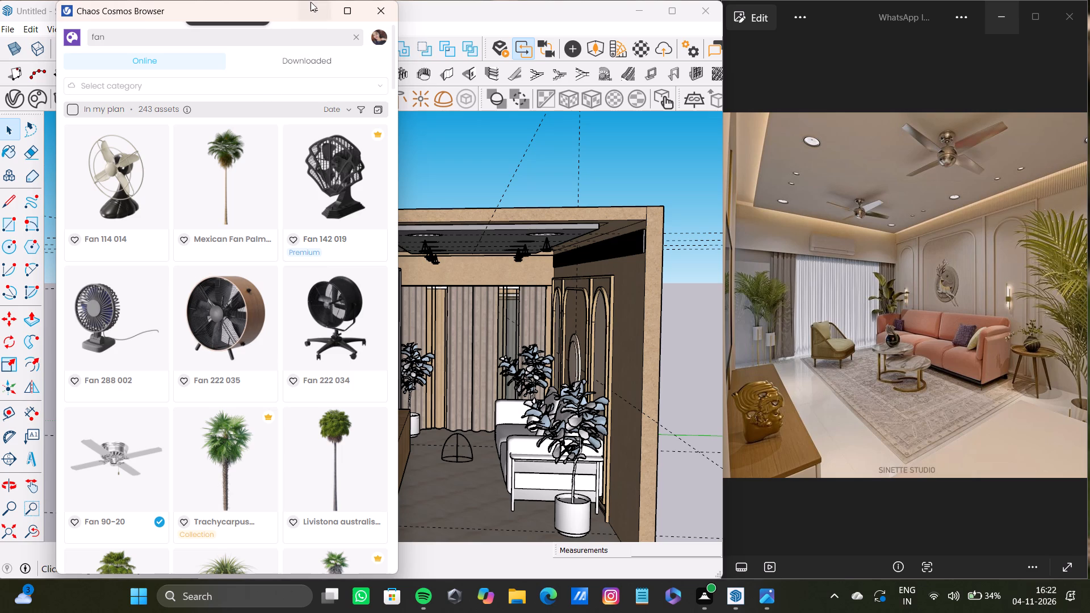
Import the downloaded Fan 90-20 and place it on the ceiling between the two large round lights nearest the open end.
left_click(295, 60)
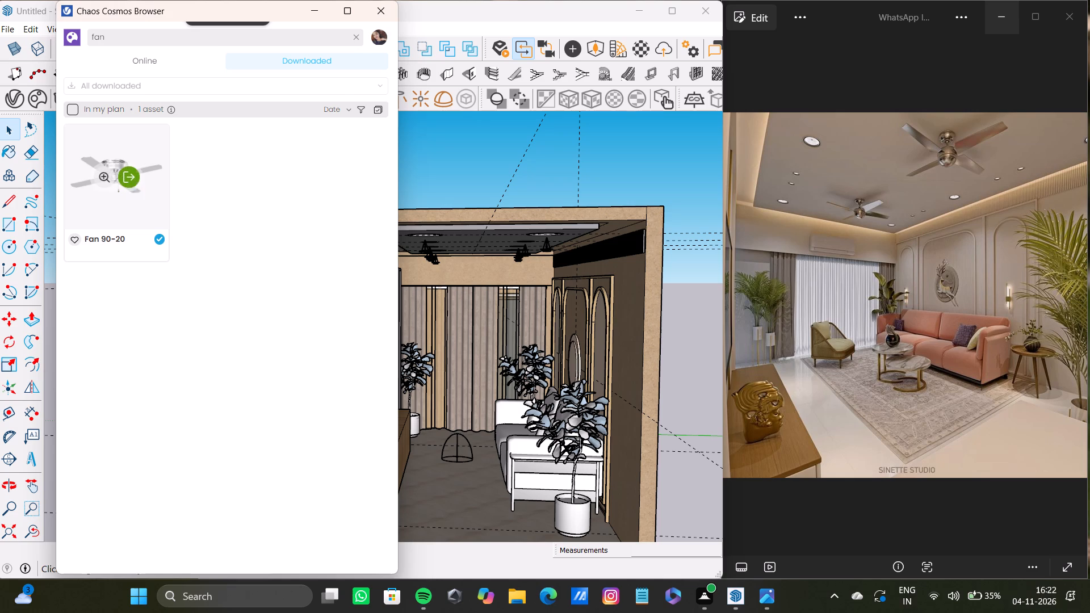
left_click(131, 180)
scroll(456, 289, "up", 5)
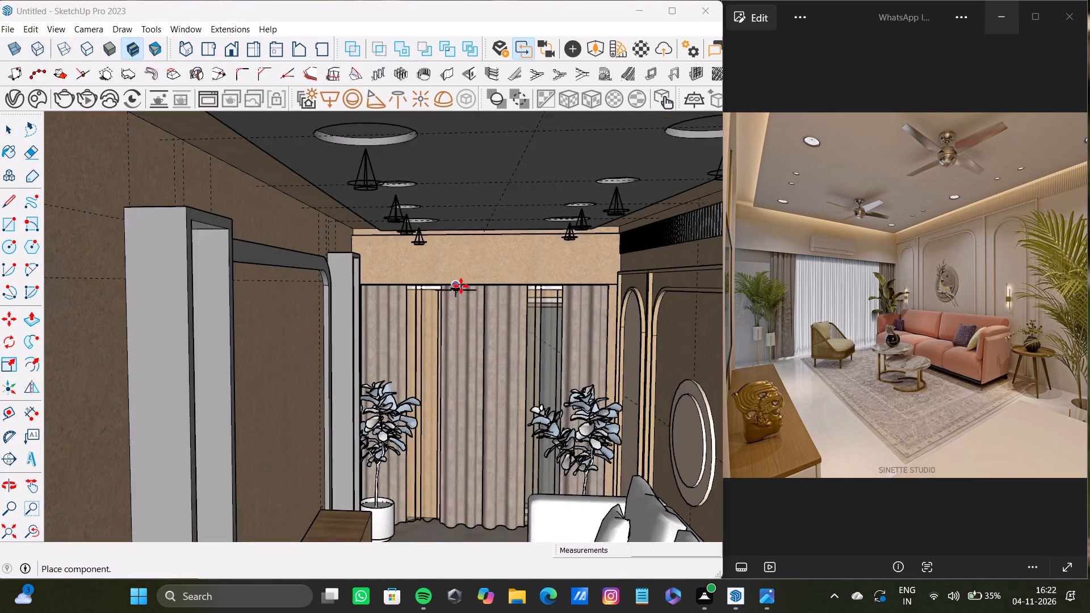
scroll(461, 286, "up", 3)
scroll(494, 271, "down", 10)
scroll(464, 278, "up", 1)
middle_click_drag(447, 288, 396, 322)
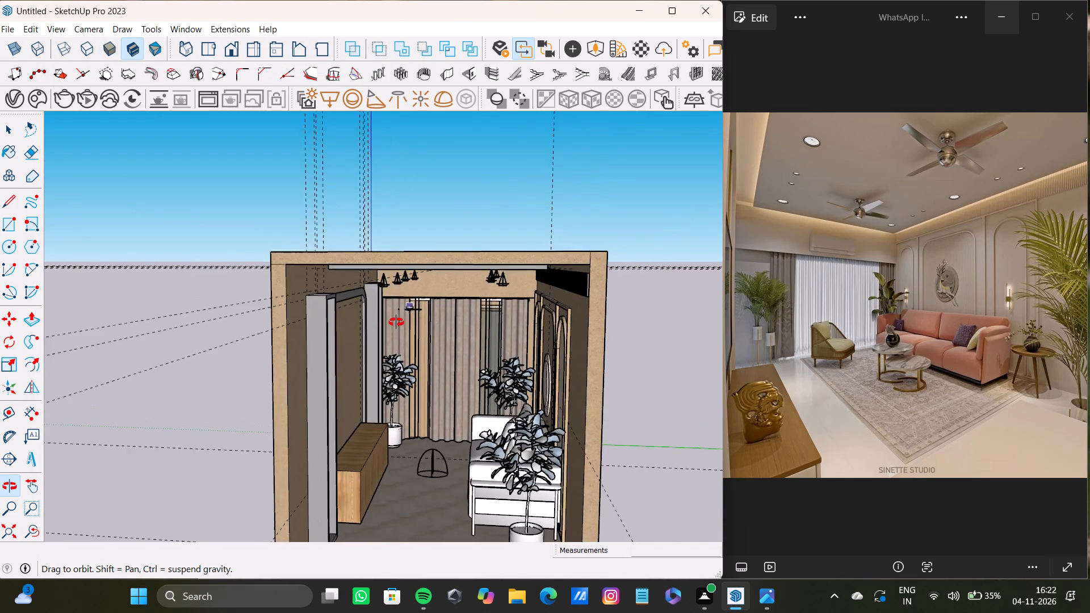
middle_click_drag(396, 322, 424, 250)
scroll(440, 246, "up", 3)
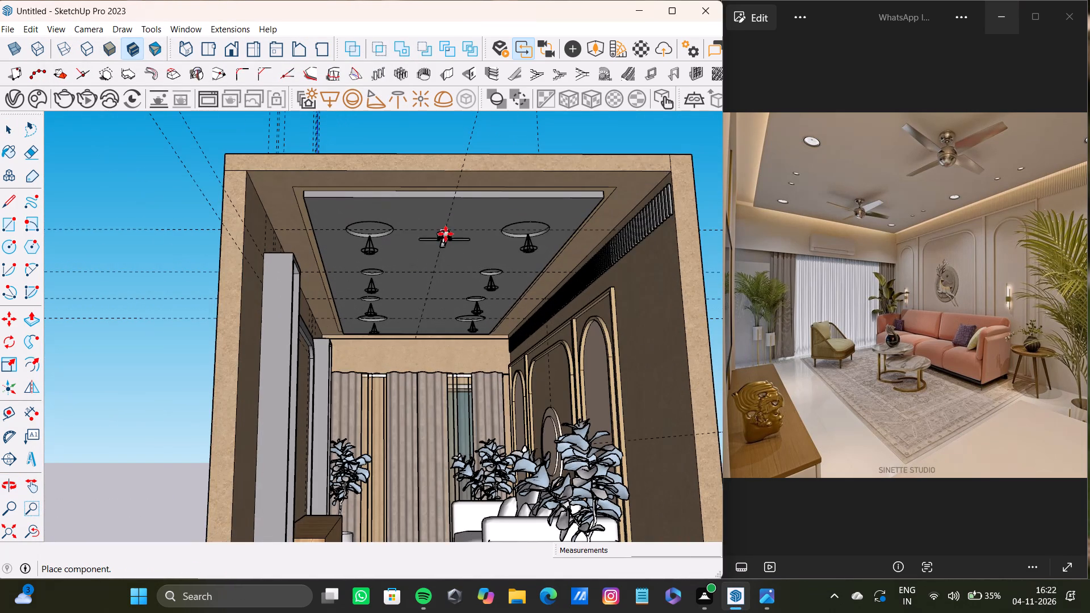
left_click(446, 233)
key("space")
Enlarge the ceiling fan uniformly from a lower corner of its bounding box.
scroll(430, 233, "up", 8)
middle_click_drag(463, 236, 404, 257)
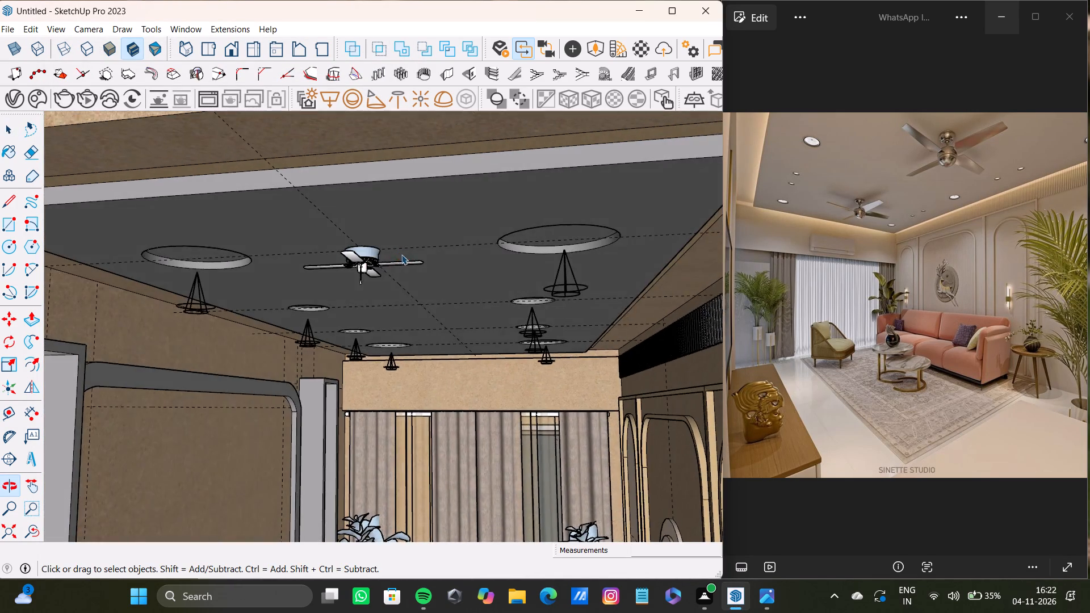
scroll(377, 254, "up", 6)
left_click(359, 252)
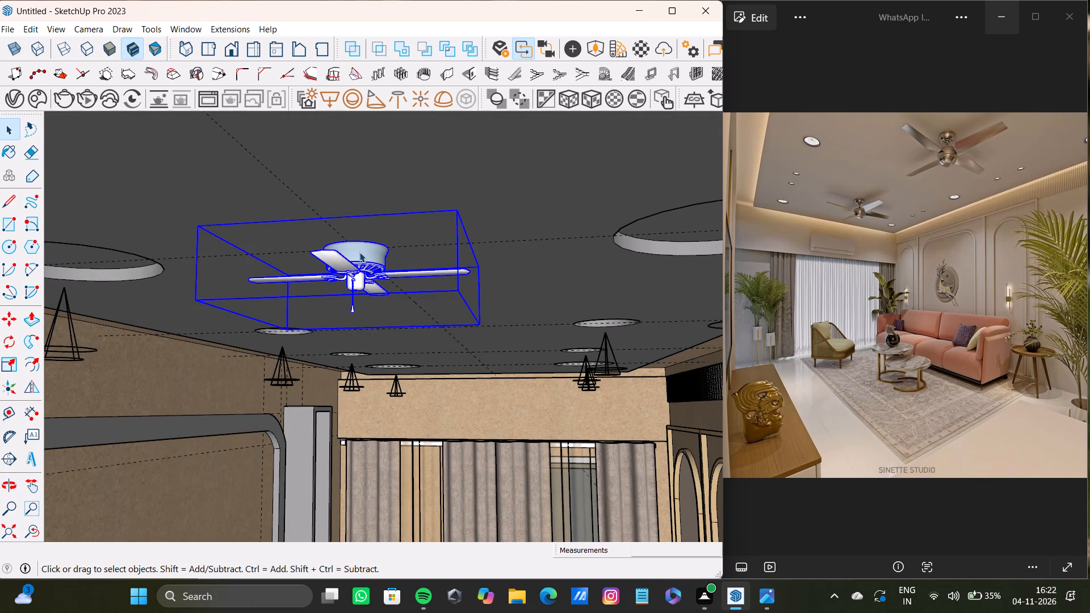
key("s")
left_click_drag(482, 330, 513, 356)
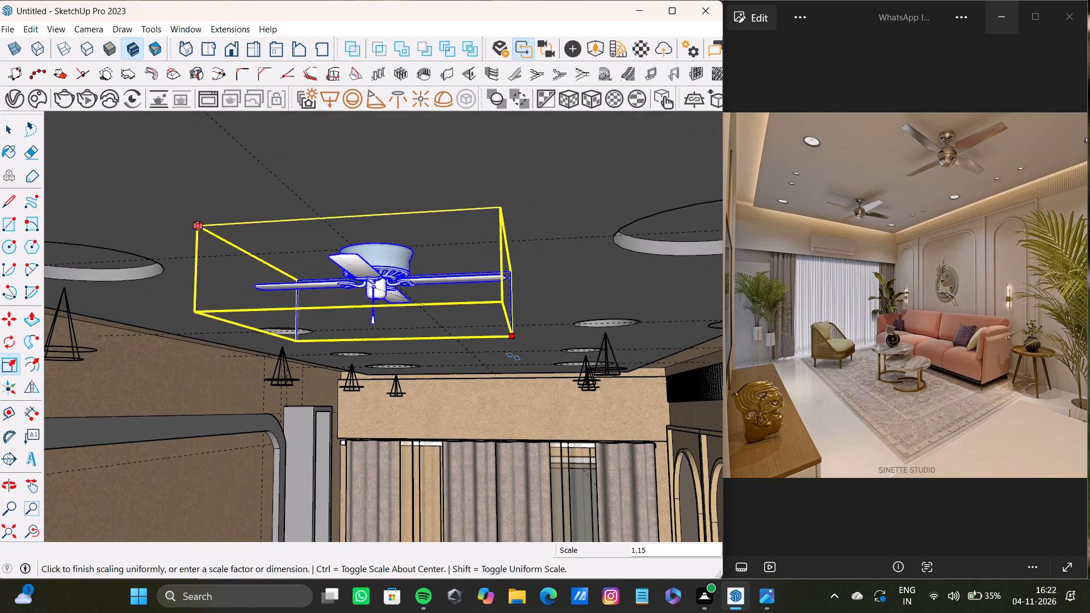
left_click_drag(513, 356, 546, 388)
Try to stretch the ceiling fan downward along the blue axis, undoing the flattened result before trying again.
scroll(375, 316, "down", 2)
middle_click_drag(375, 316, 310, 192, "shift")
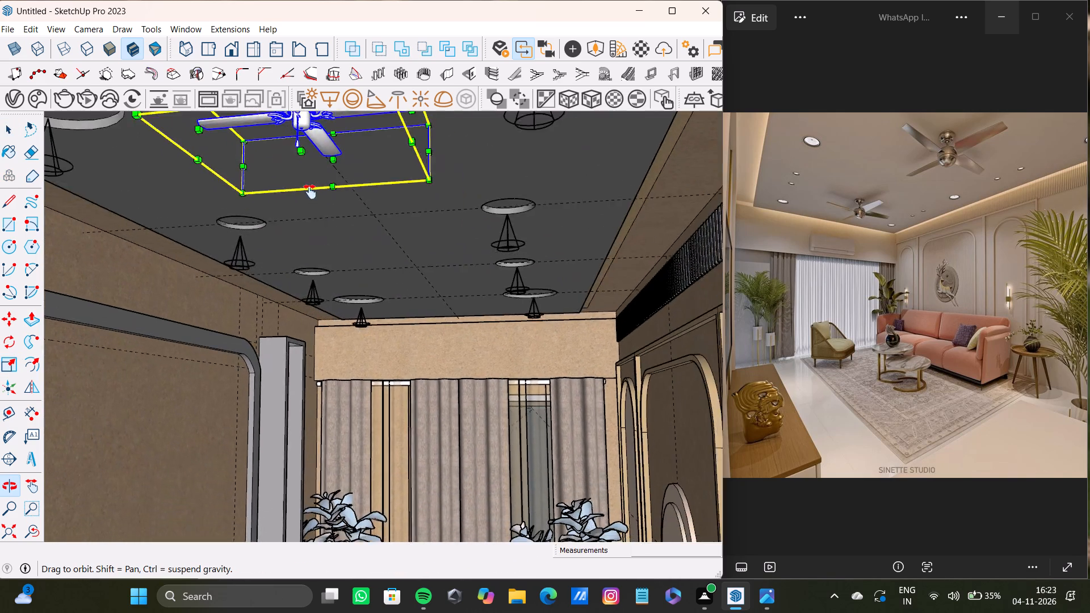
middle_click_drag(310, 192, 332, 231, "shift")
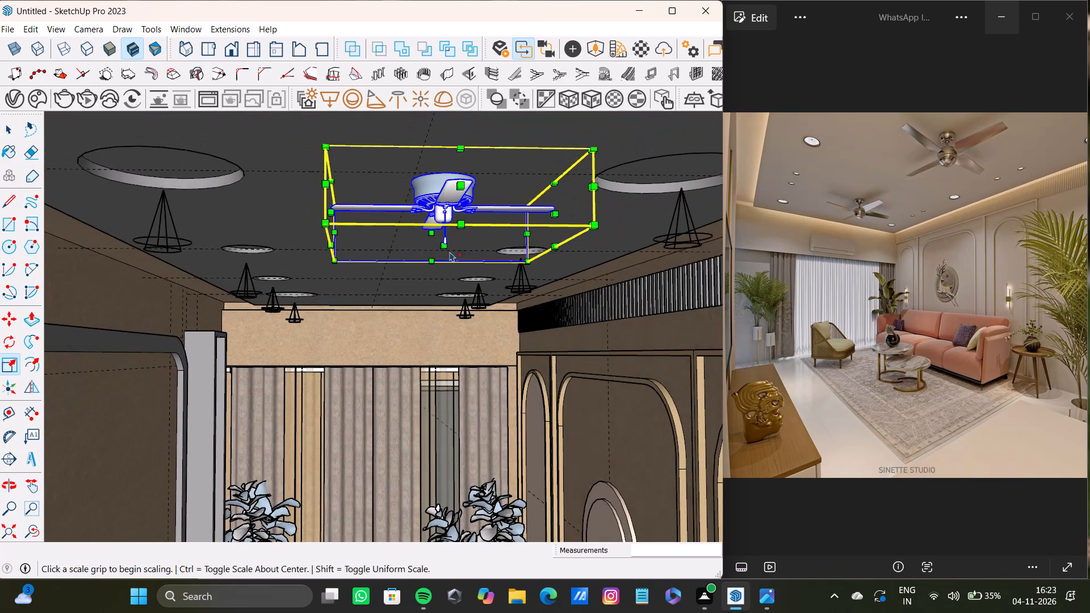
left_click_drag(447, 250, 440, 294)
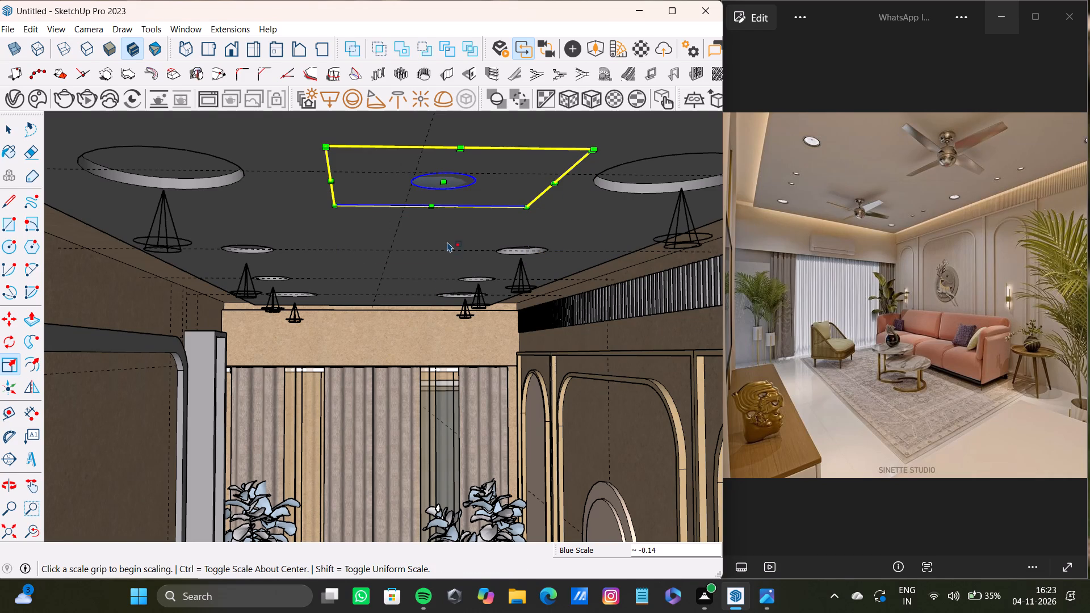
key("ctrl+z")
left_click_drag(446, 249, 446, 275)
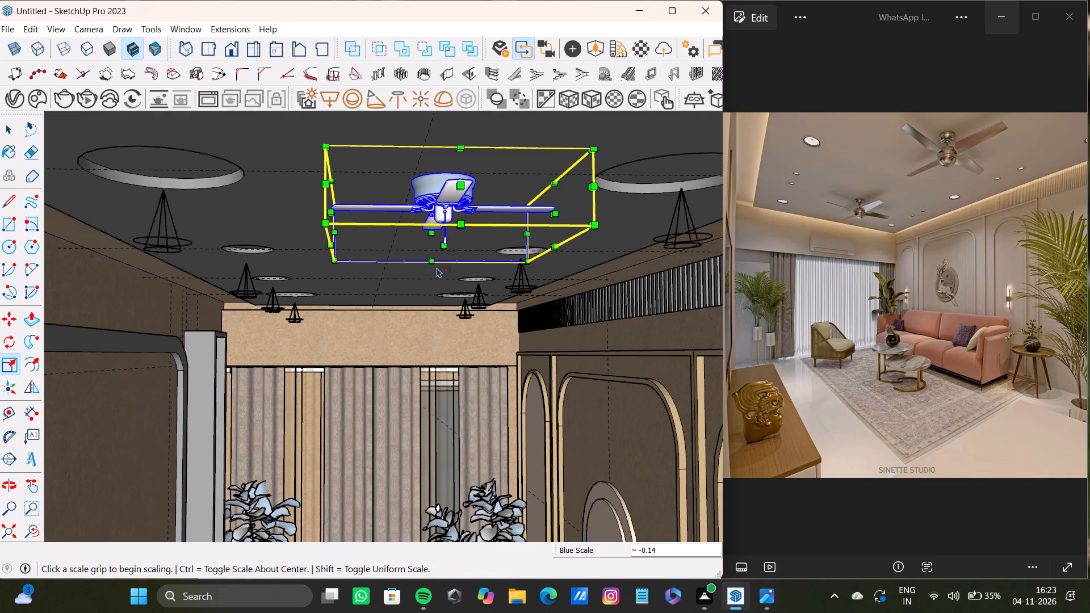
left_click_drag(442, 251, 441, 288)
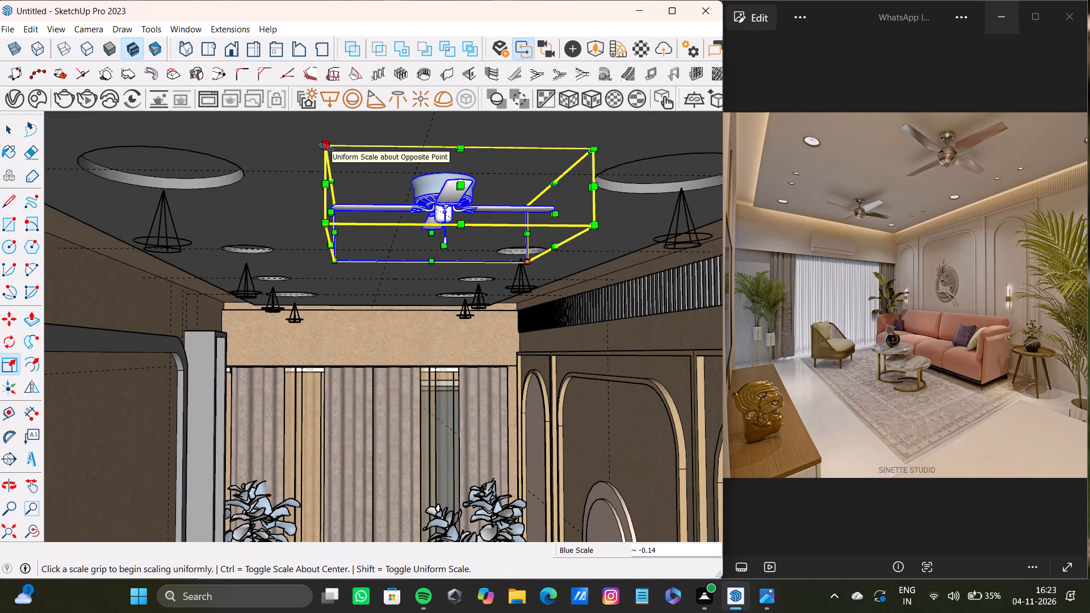
Enlarge the ceiling fan slightly and uniformly from the corners of its bounding box.
left_click_drag(326, 147, 314, 136)
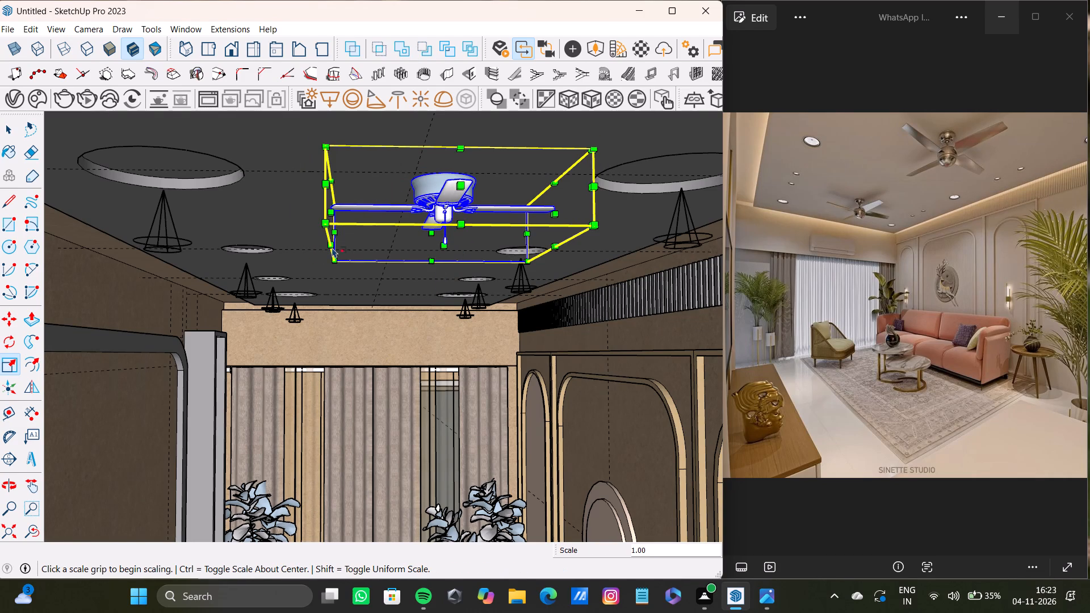
left_click_drag(334, 262, 309, 266)
Copy the ceiling fan about 13' 3 3/4" along the red axis to the curtain end of the ceiling, between the small round lights.
scroll(413, 263, "down", 5)
middle_click_drag(413, 285, 424, 173)
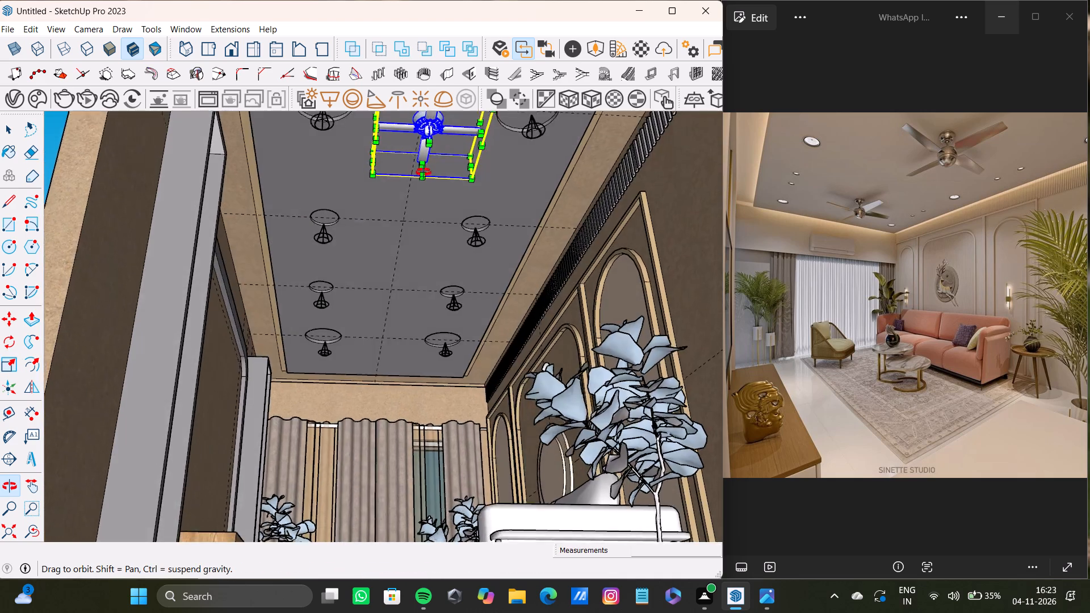
middle_click_drag(424, 173, 457, 255)
key("m")
scroll(465, 234, "up", 11)
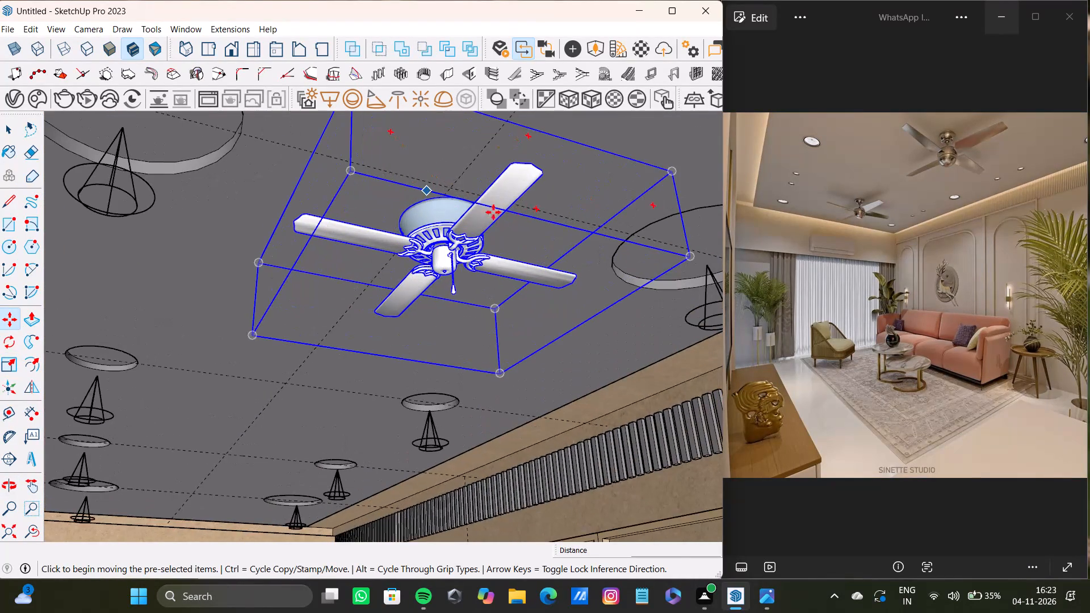
left_click(670, 174)
scroll(412, 365, "down", 3)
middle_click_drag(410, 370, 434, 301, "shift")
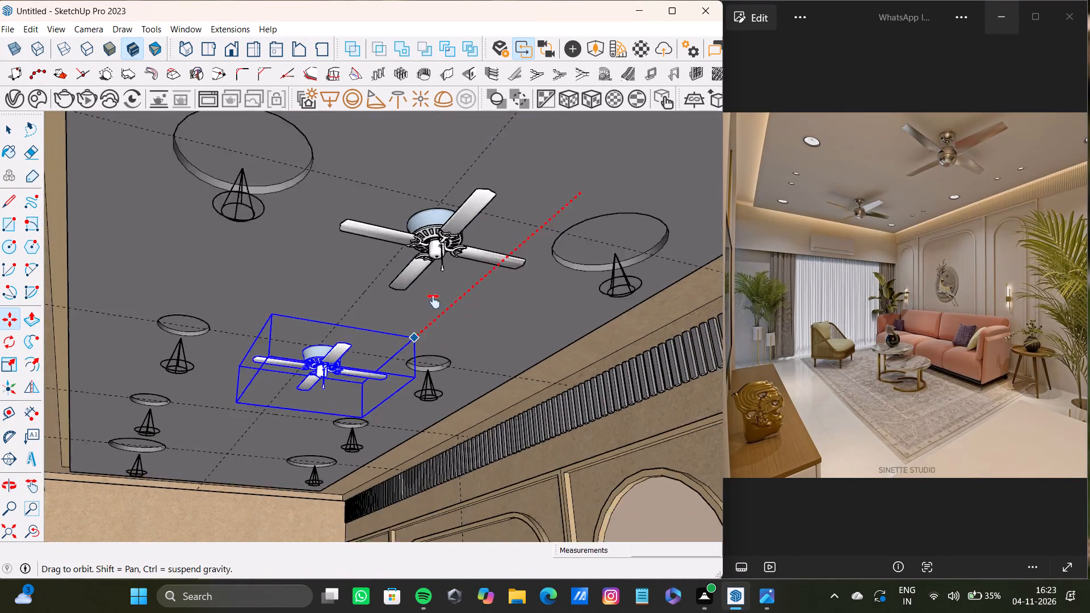
middle_click_drag(434, 301, 469, 230, "shift")
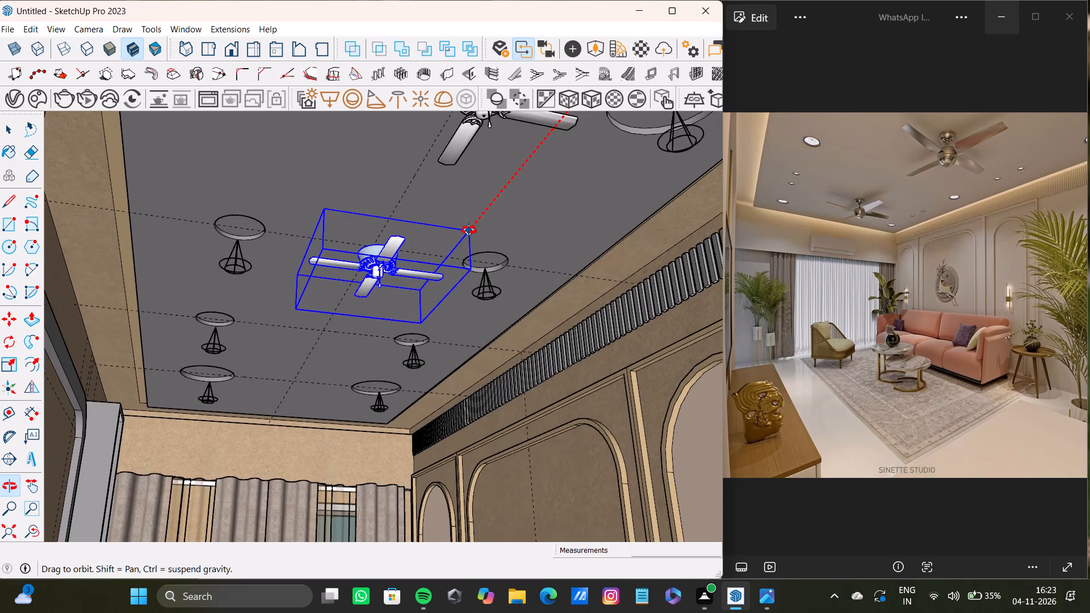
middle_click_drag(469, 230, 473, 223, "shift")
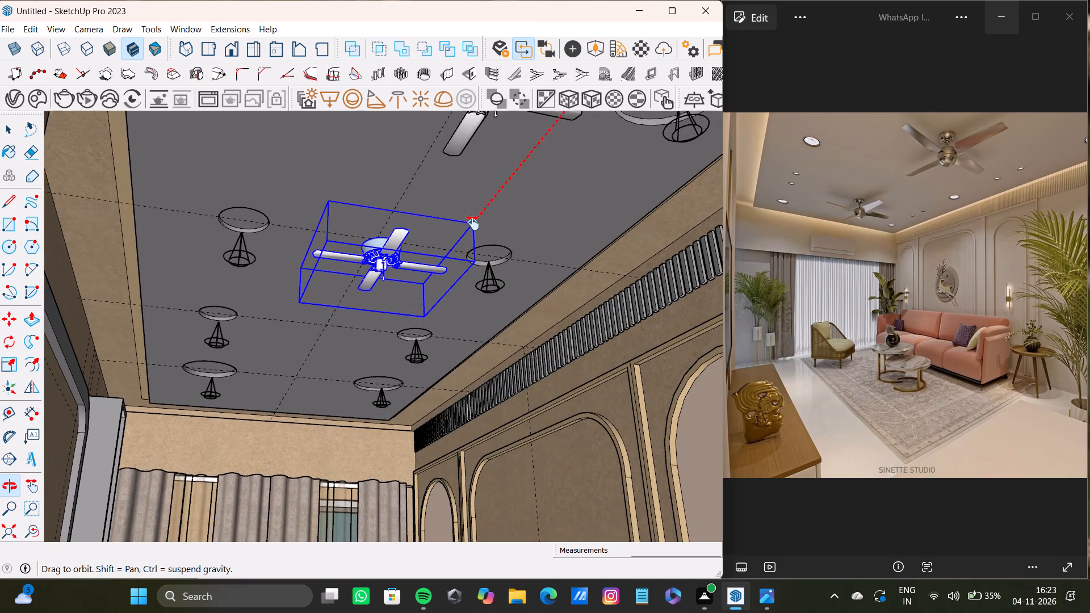
middle_click_drag(473, 223, 468, 225, "shift")
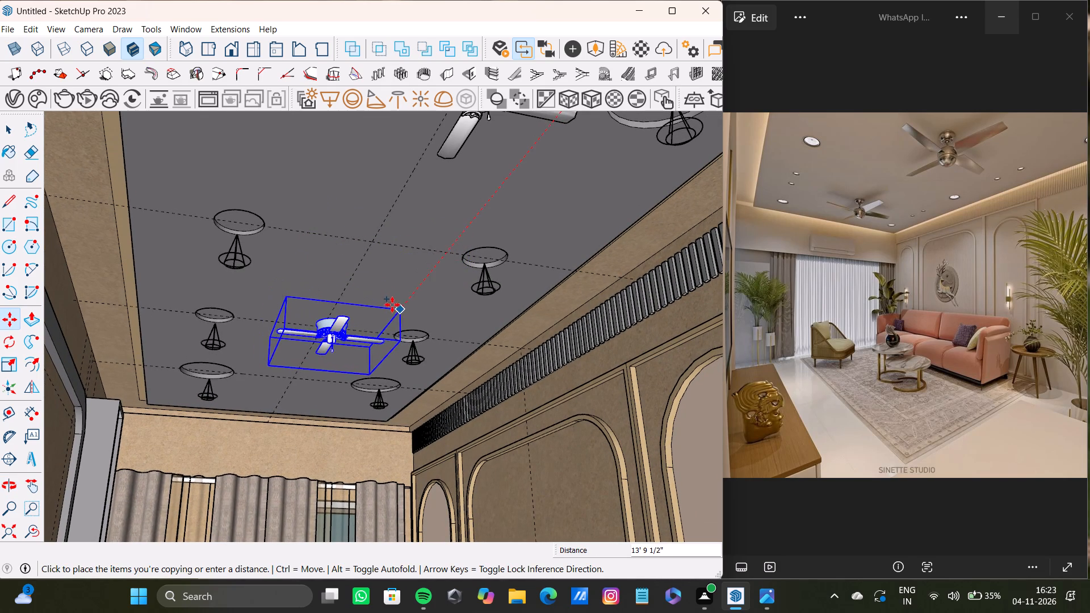
left_click(392, 303)
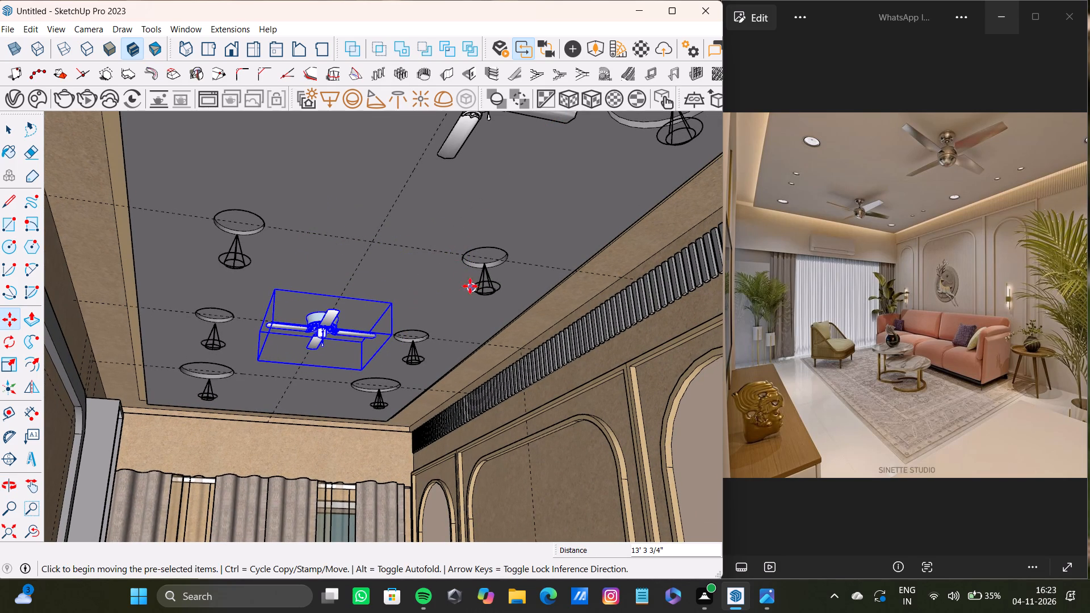
key("space")
Deselect the fan copy, frame the whole living room from its open end and start an interactive V-Ray render.
scroll(407, 304, "down", 12)
middle_click_drag(403, 329, 348, 356)
scroll(409, 356, "up", 7)
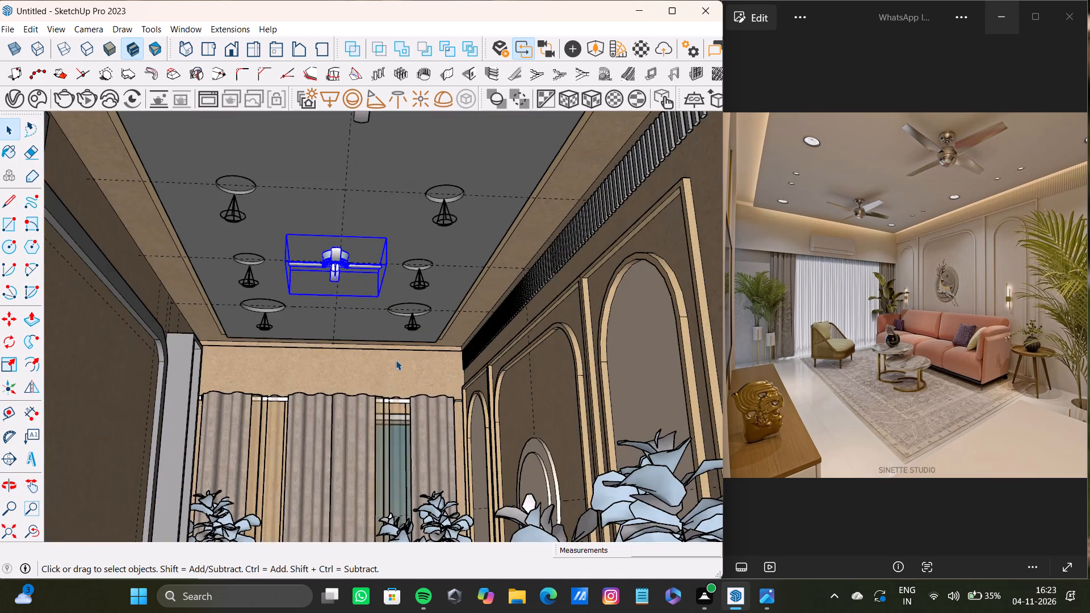
middle_click_drag(396, 360, 424, 334)
scroll(426, 349, "down", 6)
middle_click_drag(417, 346, 410, 347, "shift")
key("space")
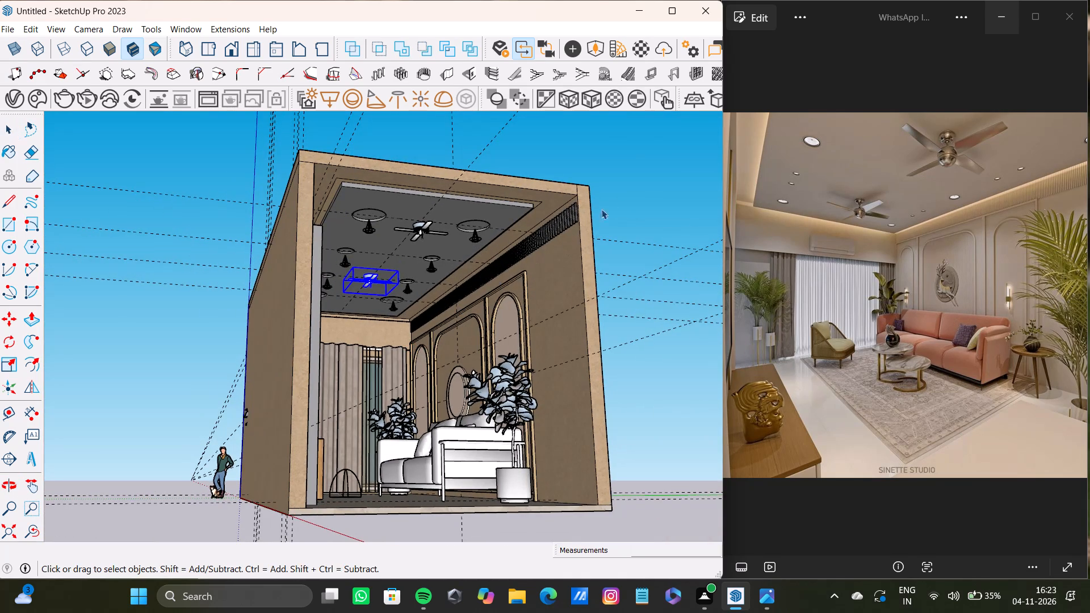
left_click(610, 204)
scroll(389, 359, "up", 4)
middle_click_drag(386, 375, 366, 389, "shift")
scroll(366, 389, "down", 1)
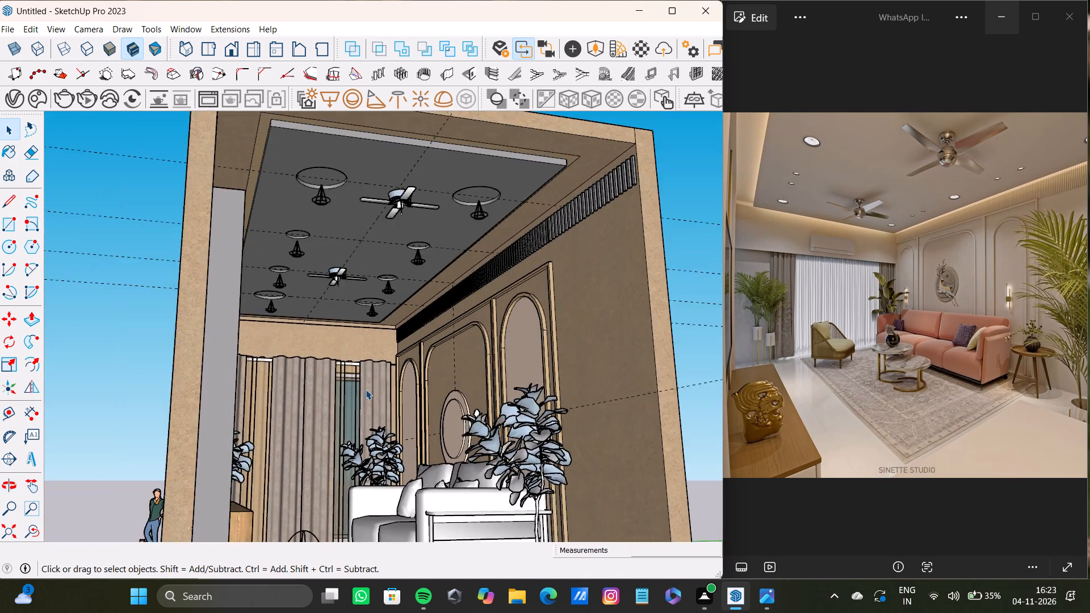
scroll(366, 389, "down", 2)
middle_click_drag(366, 389, 360, 386)
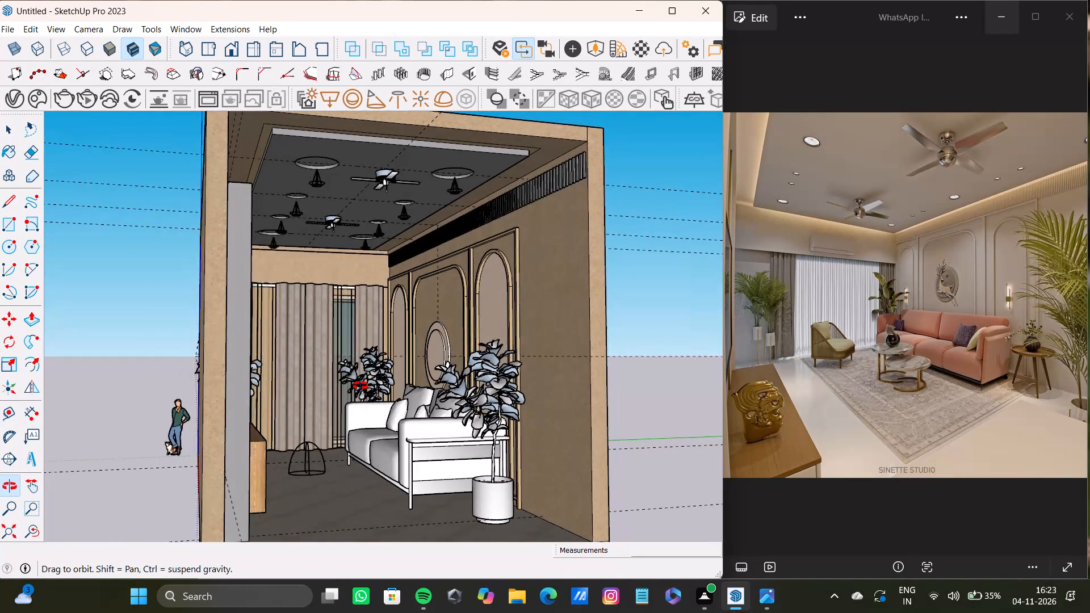
middle_click_drag(360, 386, 360, 385)
scroll(360, 384, "up", 1)
scroll(361, 383, "down", 1)
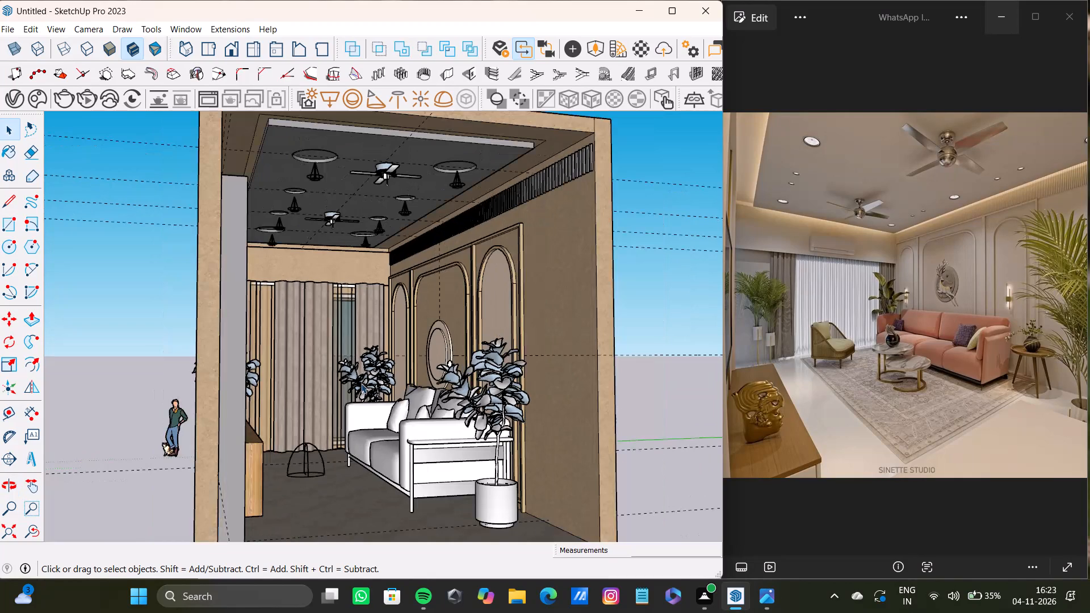
left_click(80, 95)
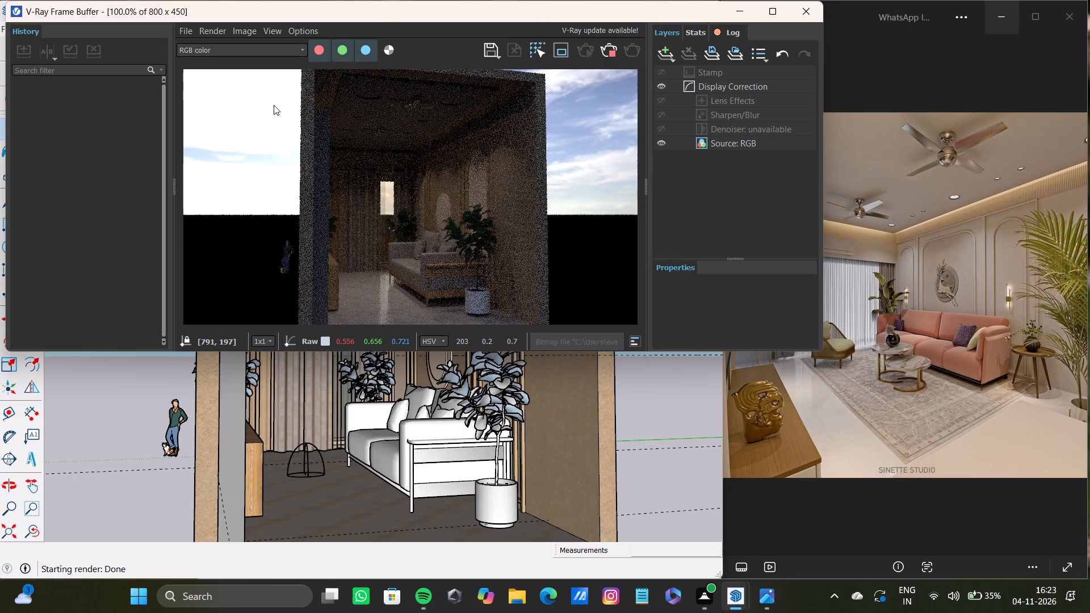
left_click_drag(396, 16, 456, 133)
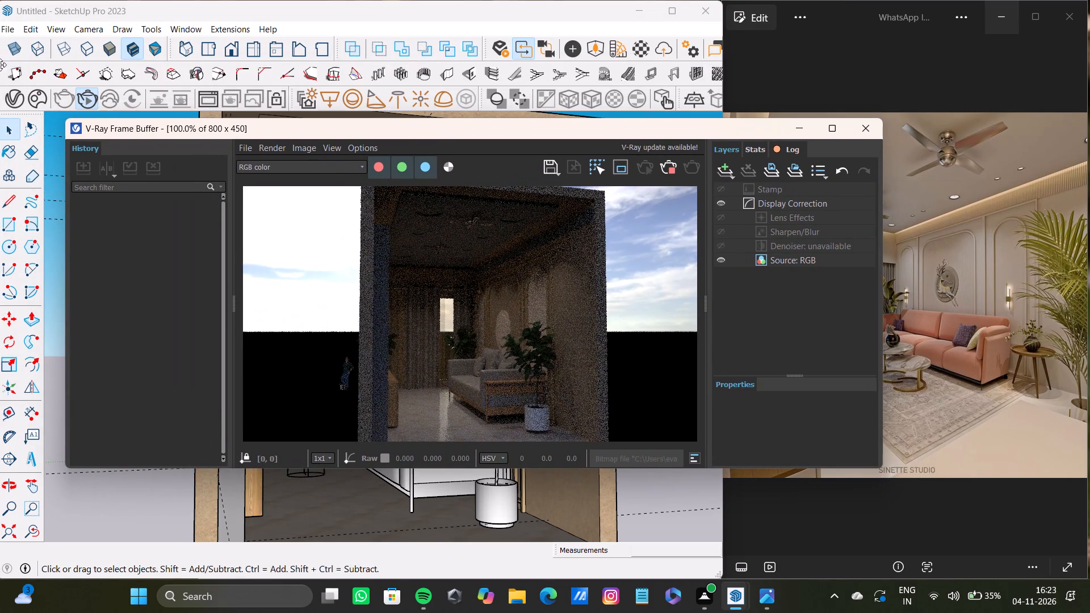
Set the intensity of Dome Light#1 to 5 in the V-Ray Asset Editor and close the editor.
left_click(15, 103)
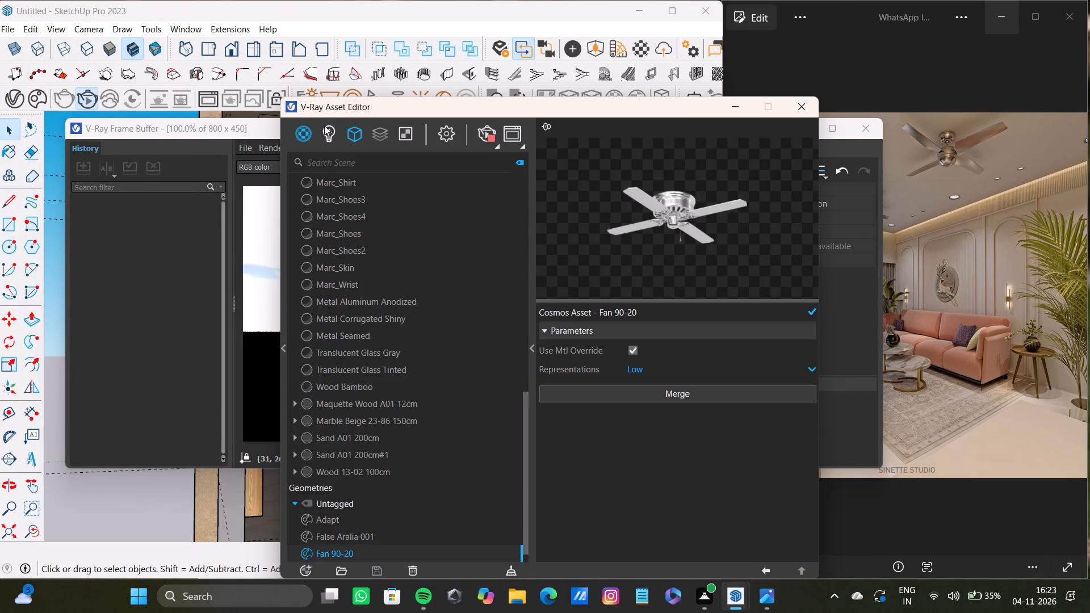
left_click(329, 132)
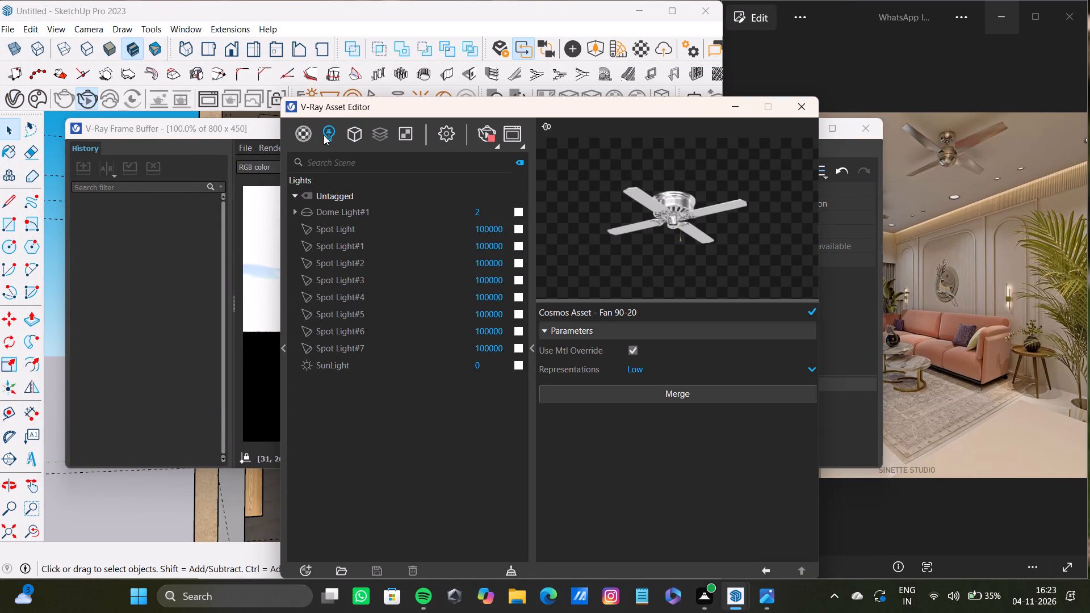
left_click_drag(489, 211, 475, 212)
key("BackSpace")
key("5")
key("Return")
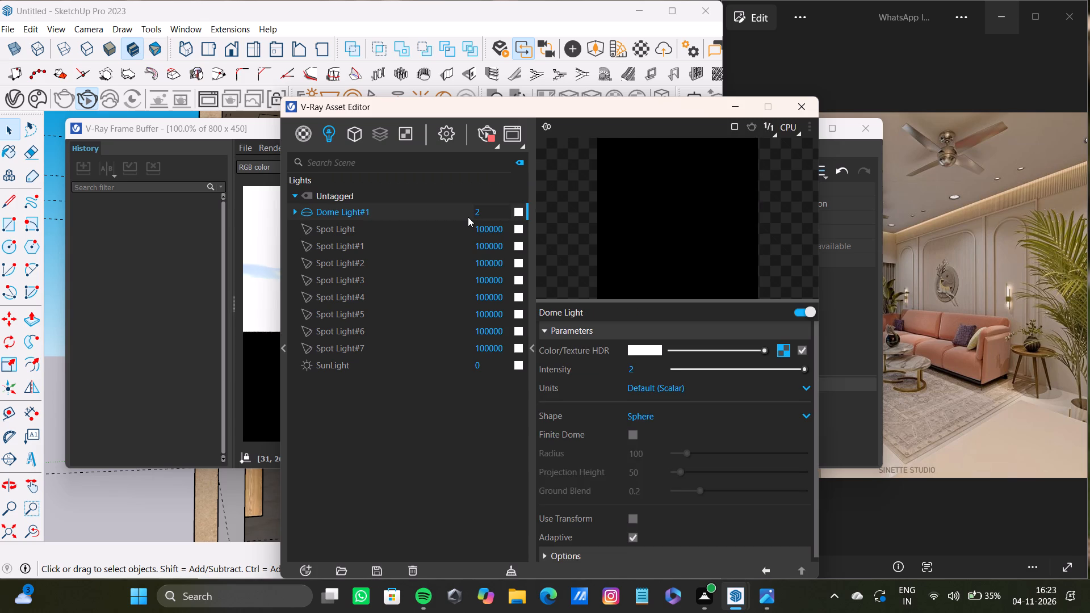
left_click_drag(479, 215, 467, 214)
key("BackSpace")
key("5")
key("Return")
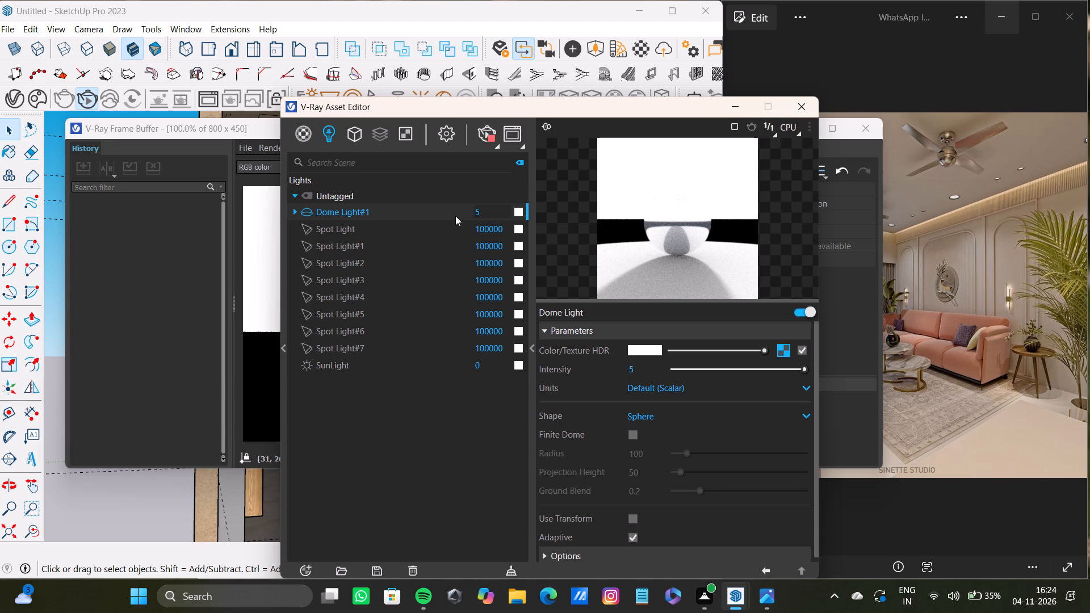
left_click(790, 107)
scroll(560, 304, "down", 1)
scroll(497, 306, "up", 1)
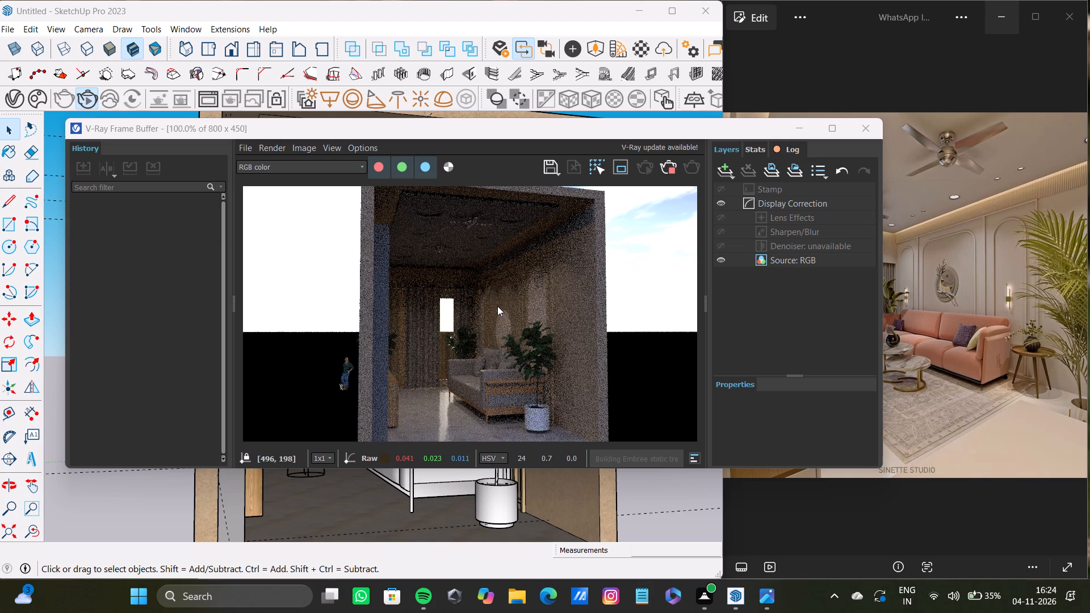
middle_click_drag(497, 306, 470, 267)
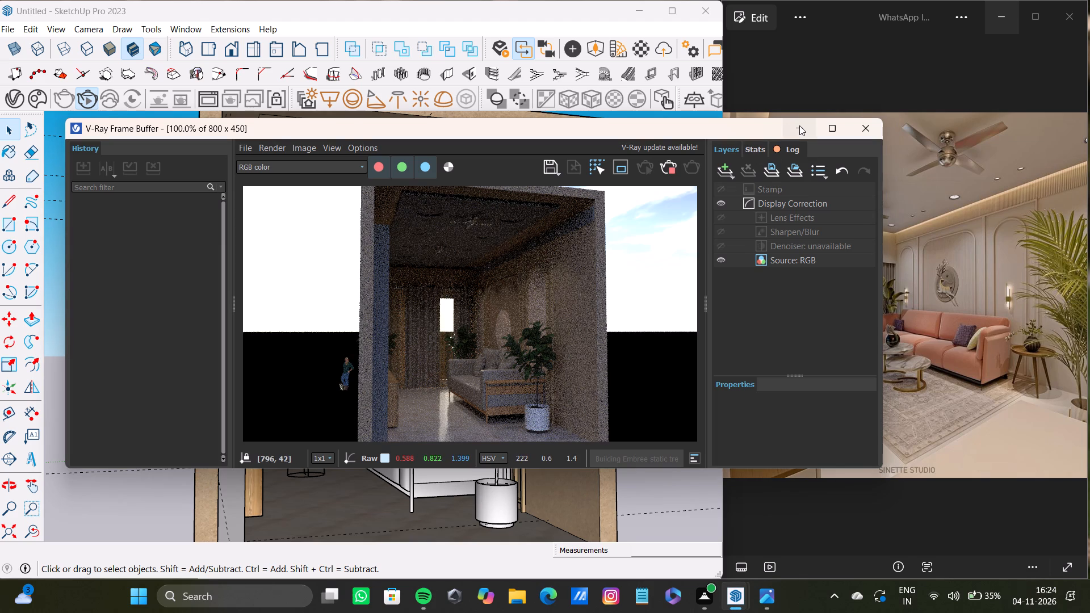
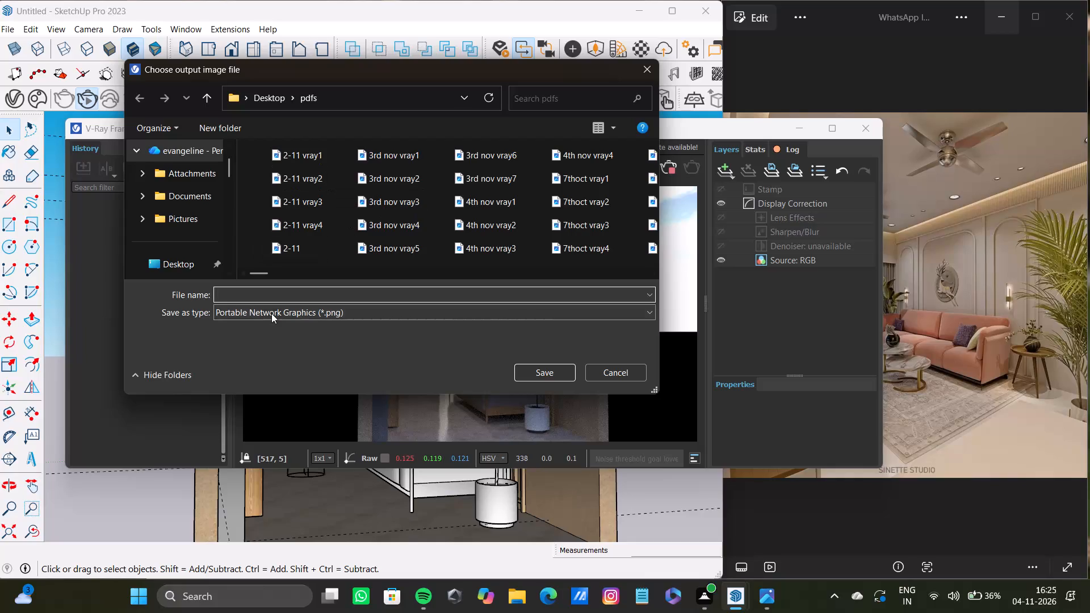
Save the rendered image as a PNG named 4th nov vray5 in the pdfs folder and close the V-Ray Frame Buffer.
left_click(260, 293)
key("n")
key("BackSpace")
type("4th nov")
key("space")
type("vra")
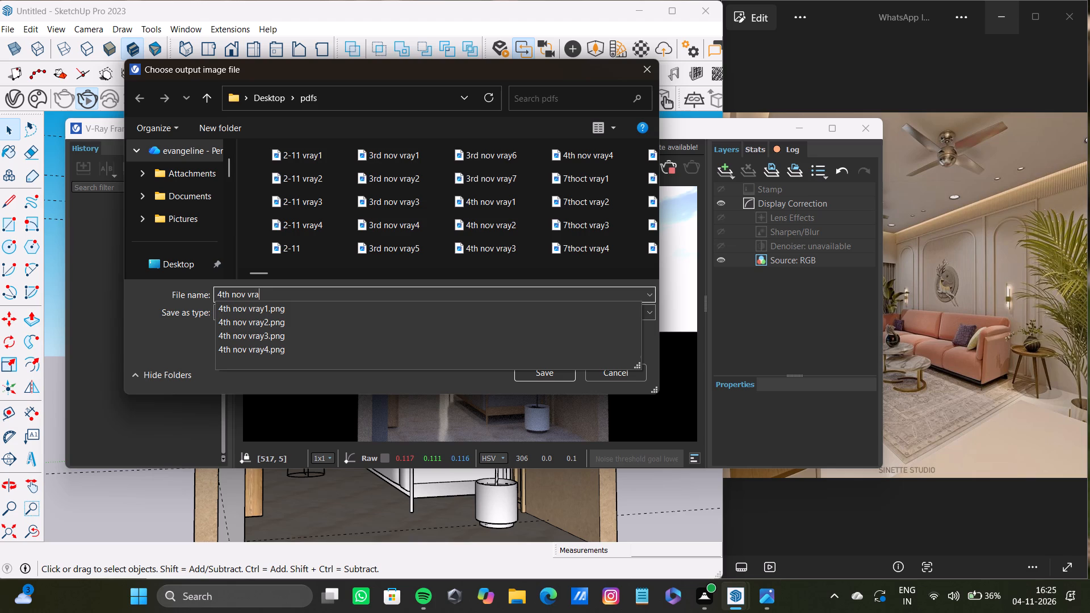
type("y")
key("space")
key("BackSpace")
key("5")
key("Return")
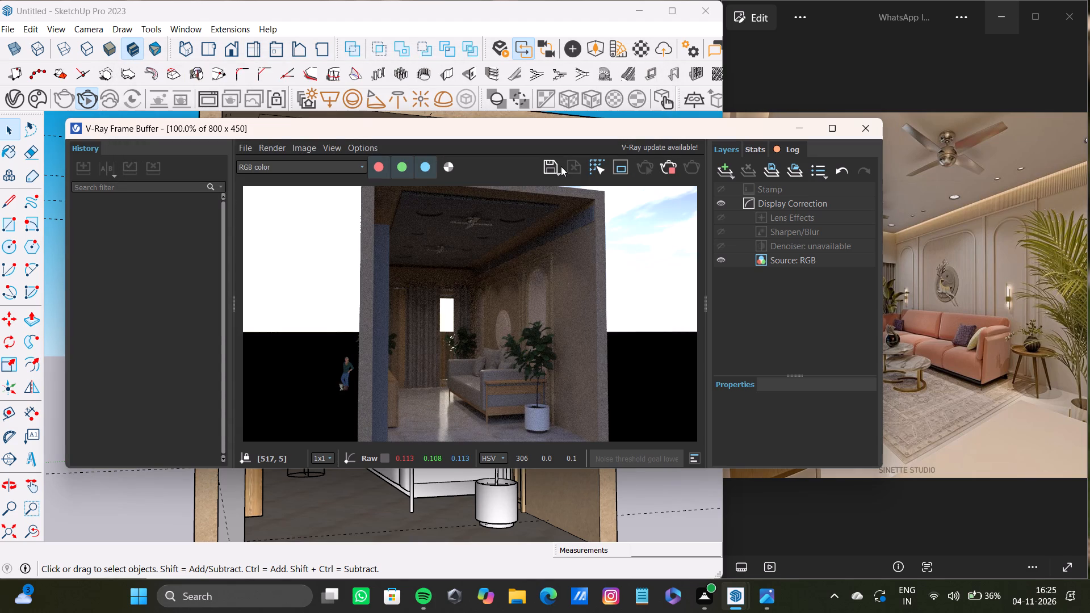
left_click(878, 127)
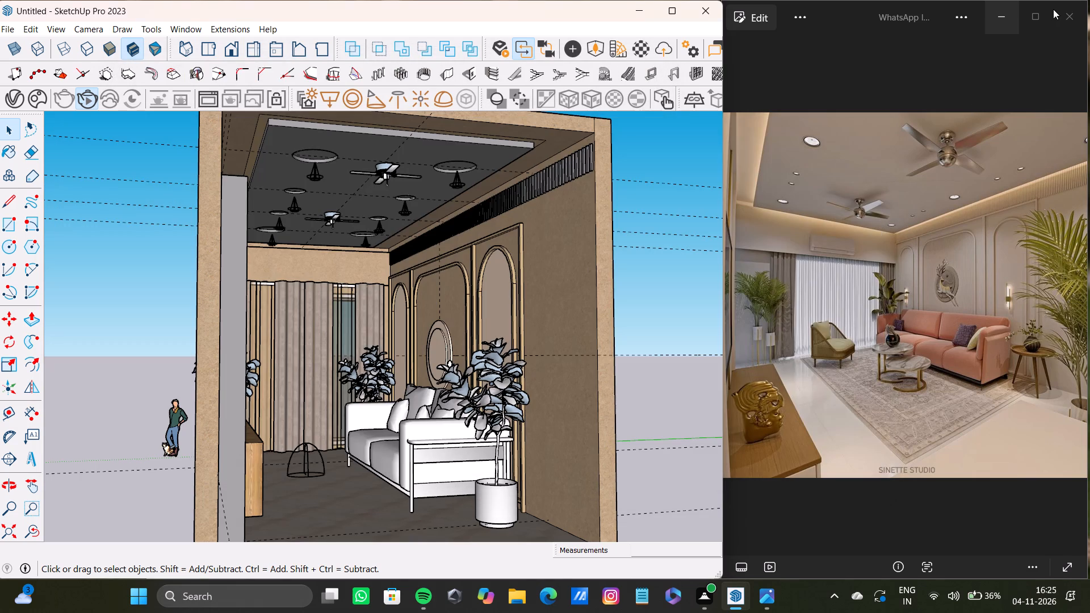
Close the reference image and maximize the model window.
left_click(1075, 14)
left_click(665, 9)
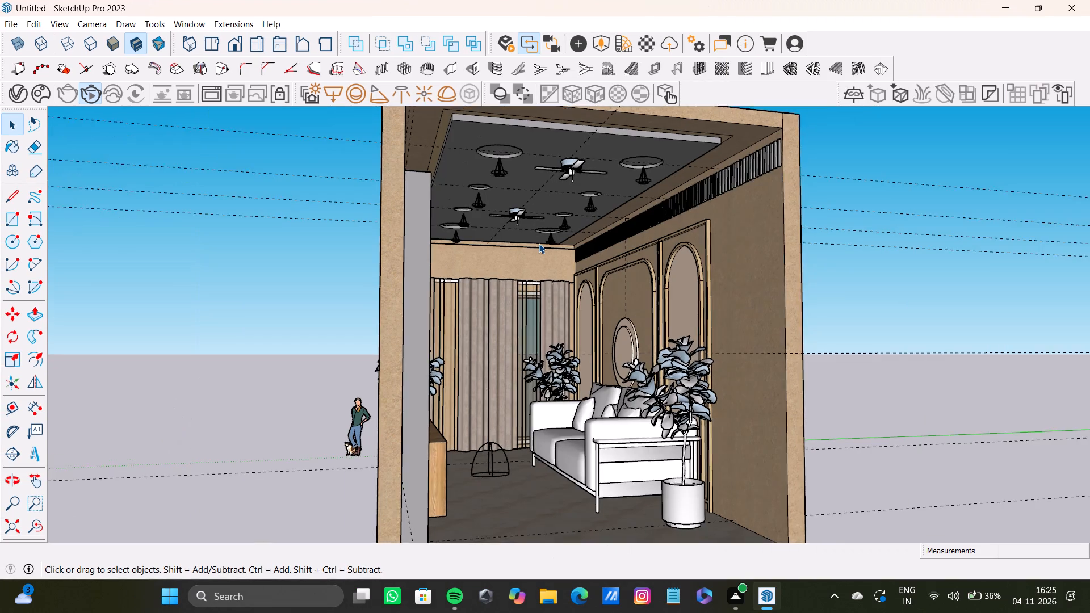
Delete all dashed guide lines from the model.
scroll(530, 237, "down", 8)
middle_click_drag(546, 300, 466, 309)
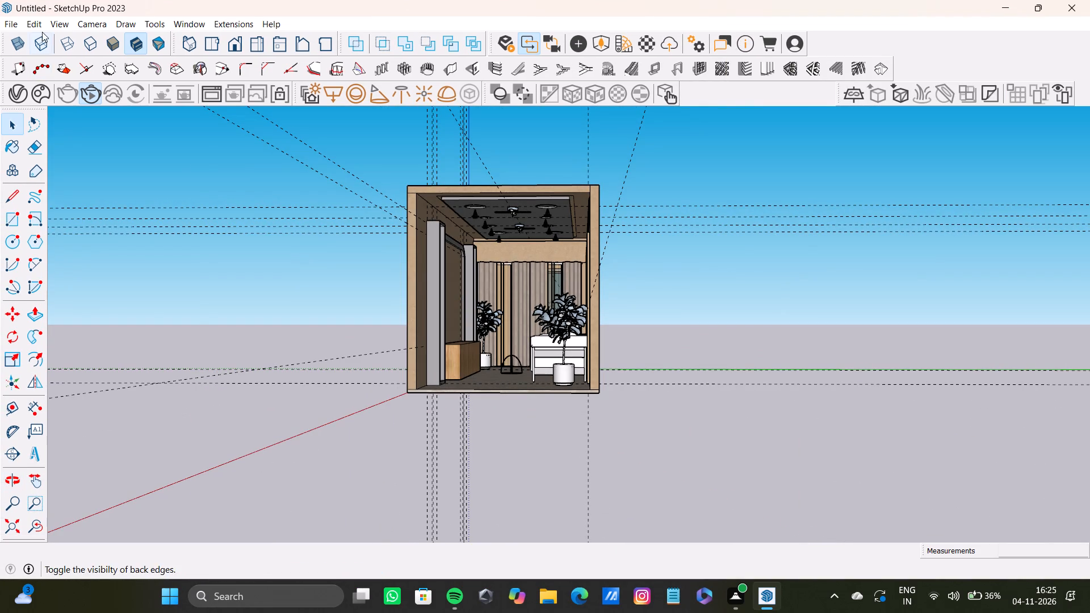
left_click(36, 24)
left_click(91, 139)
Stop the V-Ray interactive render.
scroll(471, 296, "up", 5)
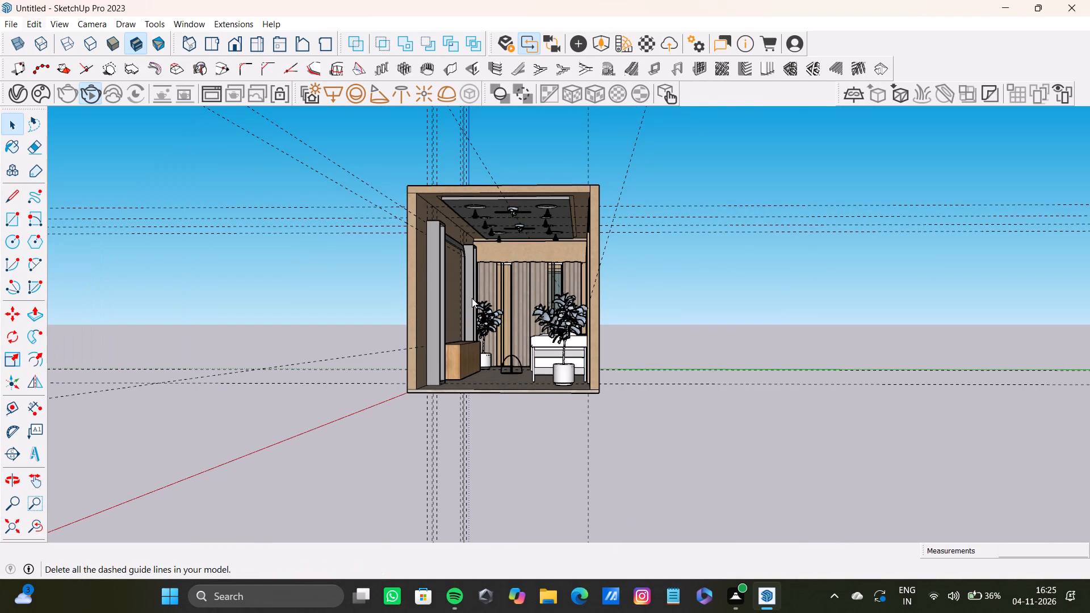
scroll(472, 298, "up", 2)
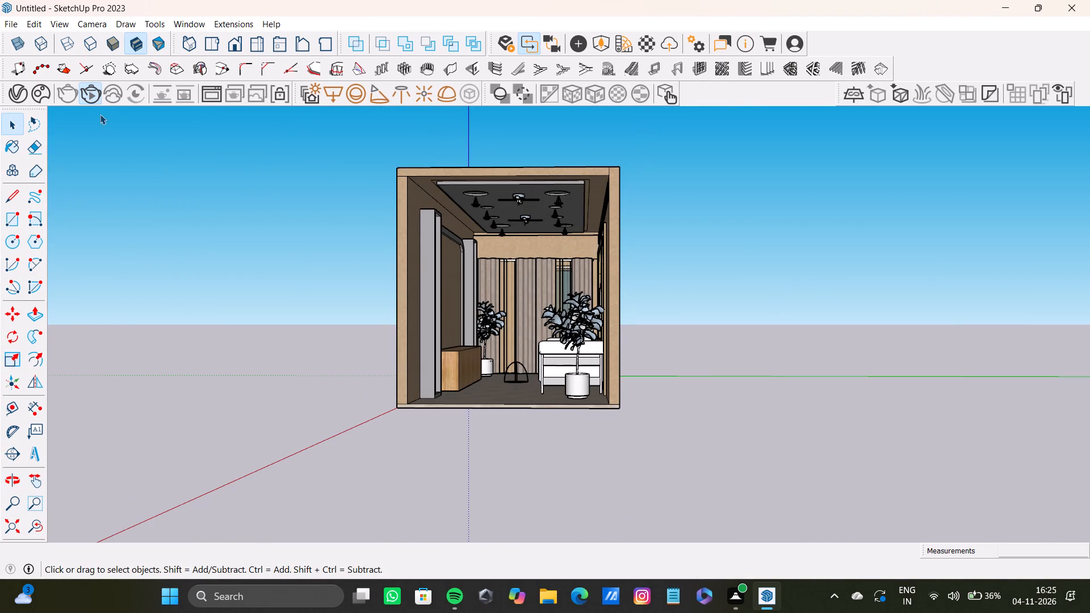
left_click(100, 100)
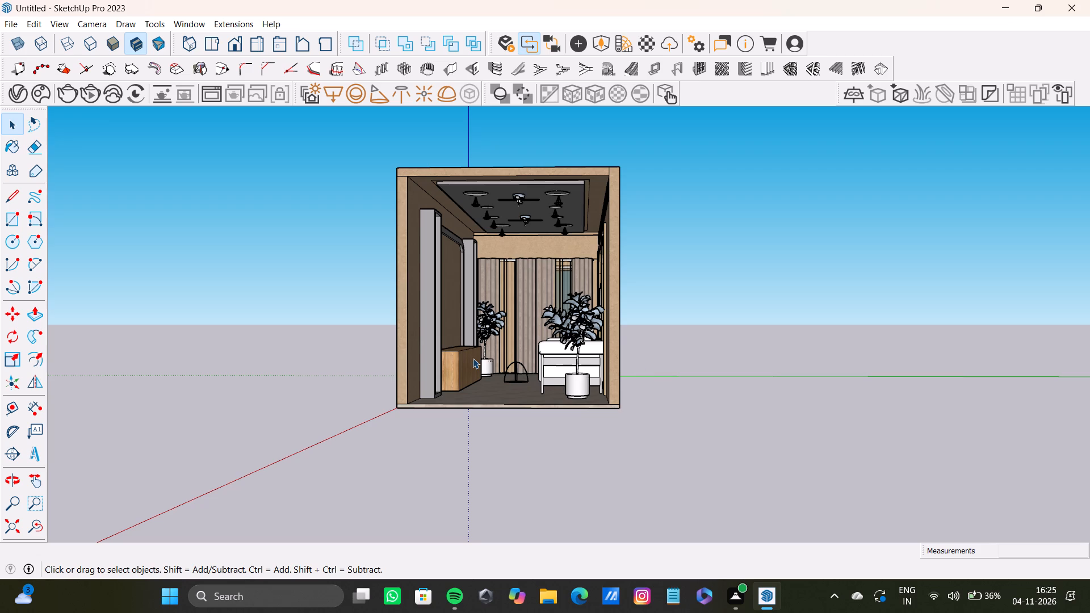
Save the model as a SketchUp file named 4th nov sheet1 in the Desktop pdfs folder.
key("ctrl+s")
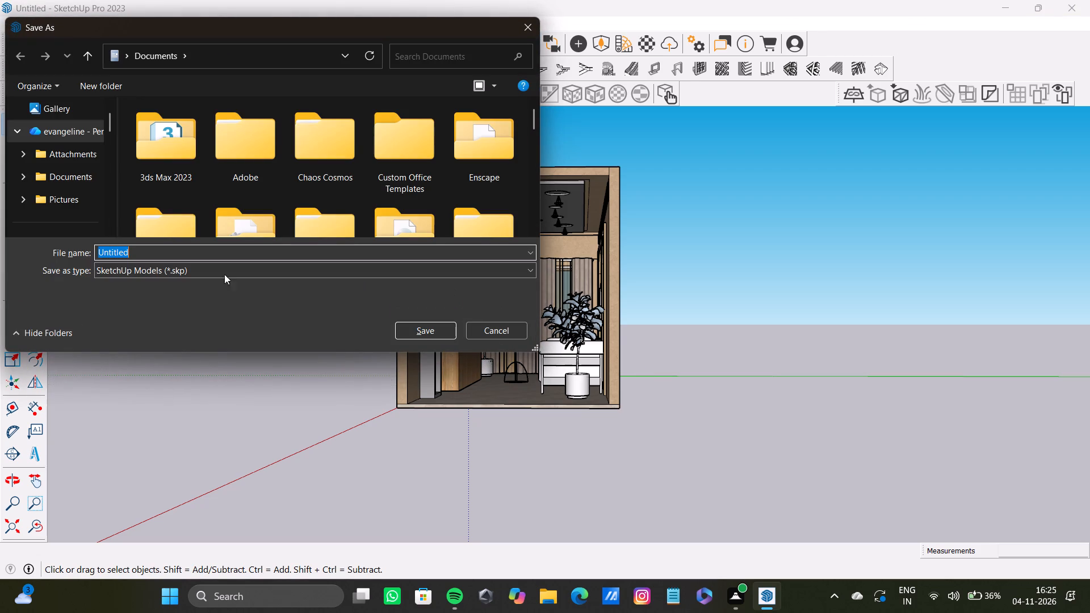
scroll(33, 167, "down", 6)
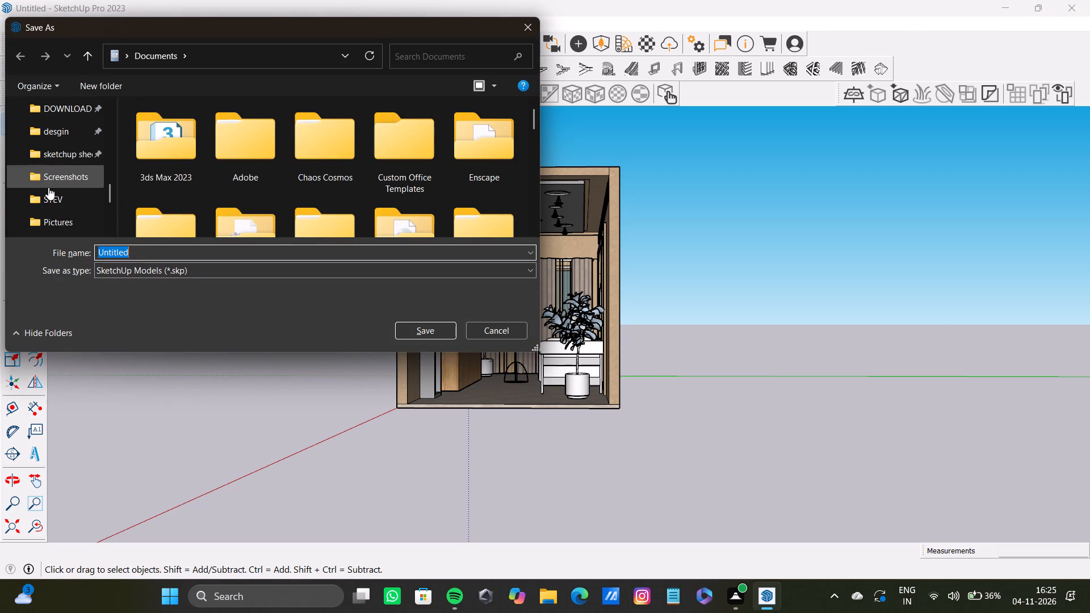
scroll(58, 174, "down", 3)
left_click(58, 113)
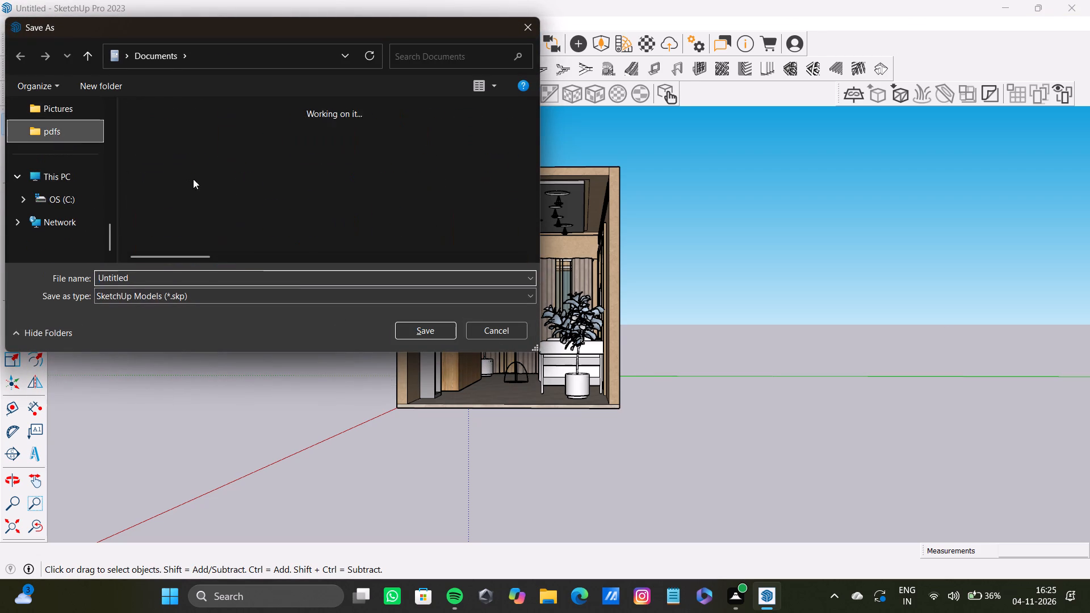
left_click_drag(179, 276, 65, 272)
key("BackSpace")
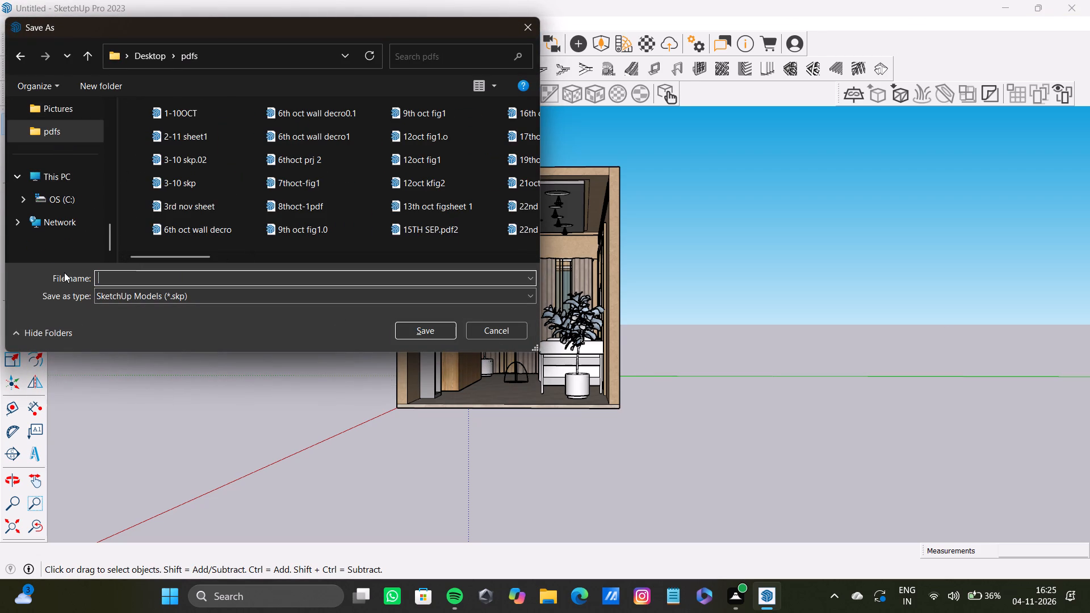
type("4th noc")
key("BackSpace")
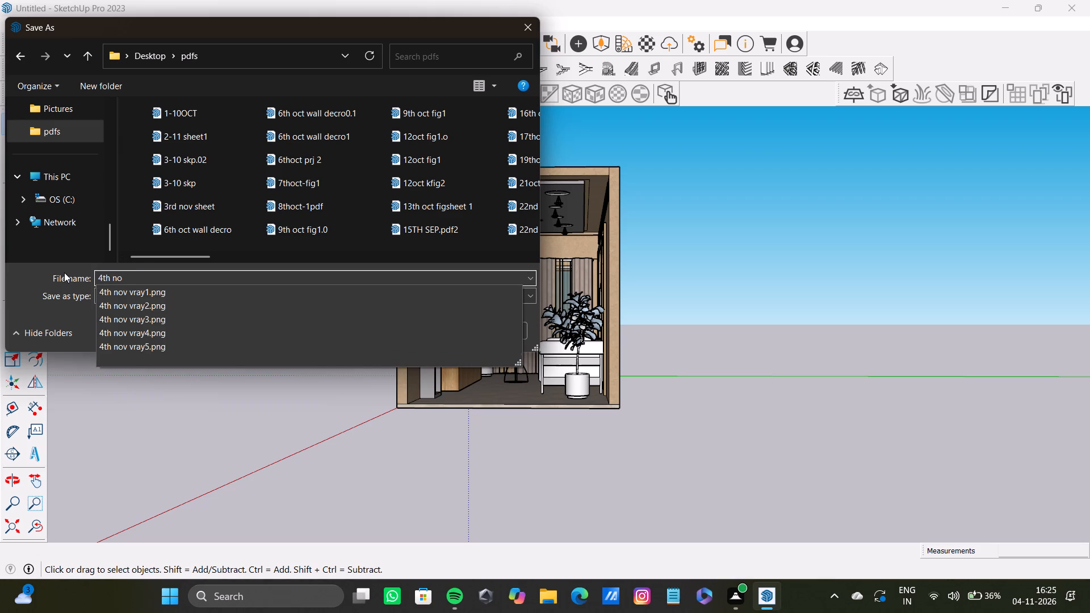
type("v")
key("space")
type("sheet")
key("1")
key("Return")
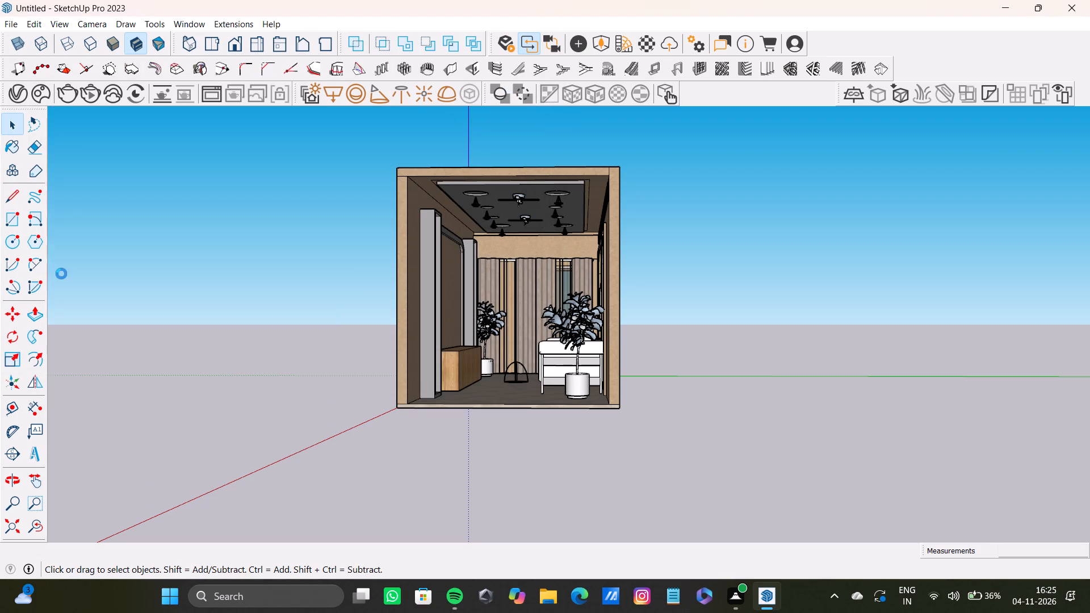
Add a first scene showing the whole living room from its open end, looking towards the curtains.
scroll(493, 354, "up", 3)
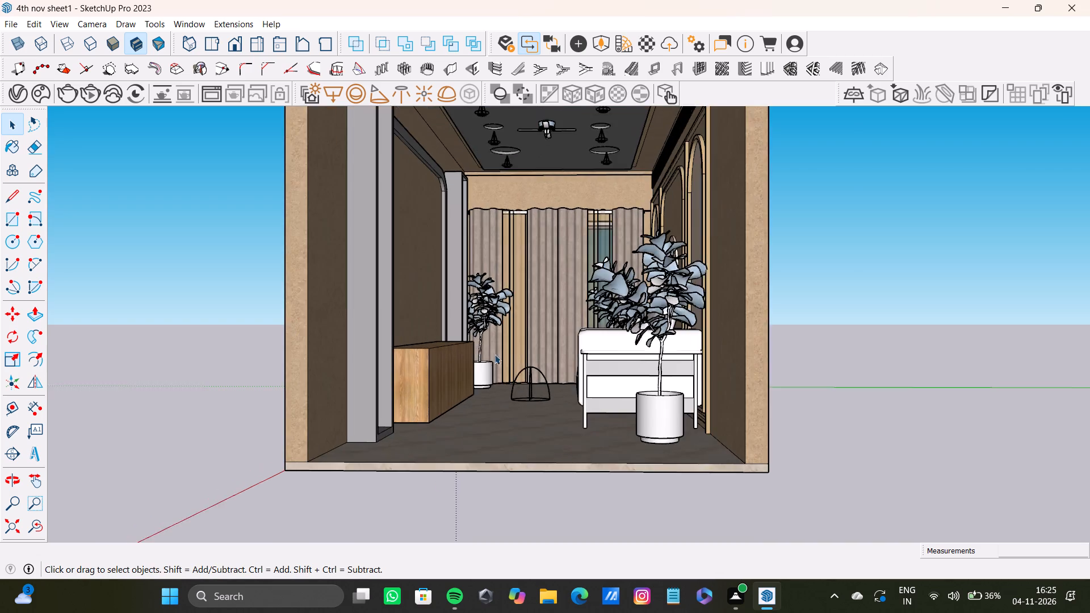
scroll(494, 354, "up", 2)
scroll(498, 353, "down", 3)
middle_click_drag(471, 352, 462, 401, "shift")
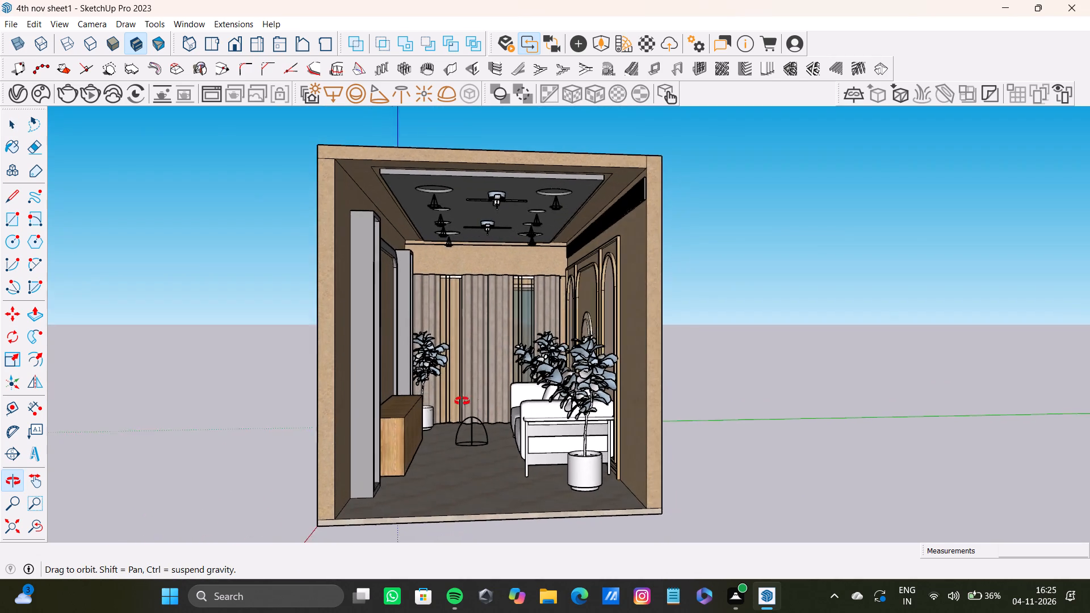
middle_click_drag(462, 401, 461, 401, "shift")
left_click(36, 30)
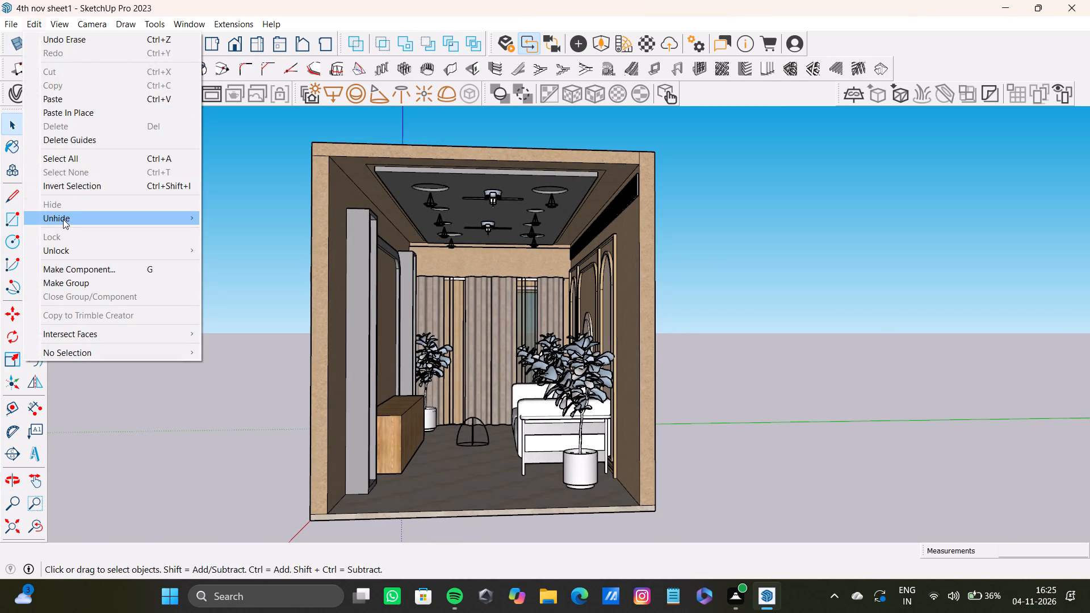
left_click(89, 247)
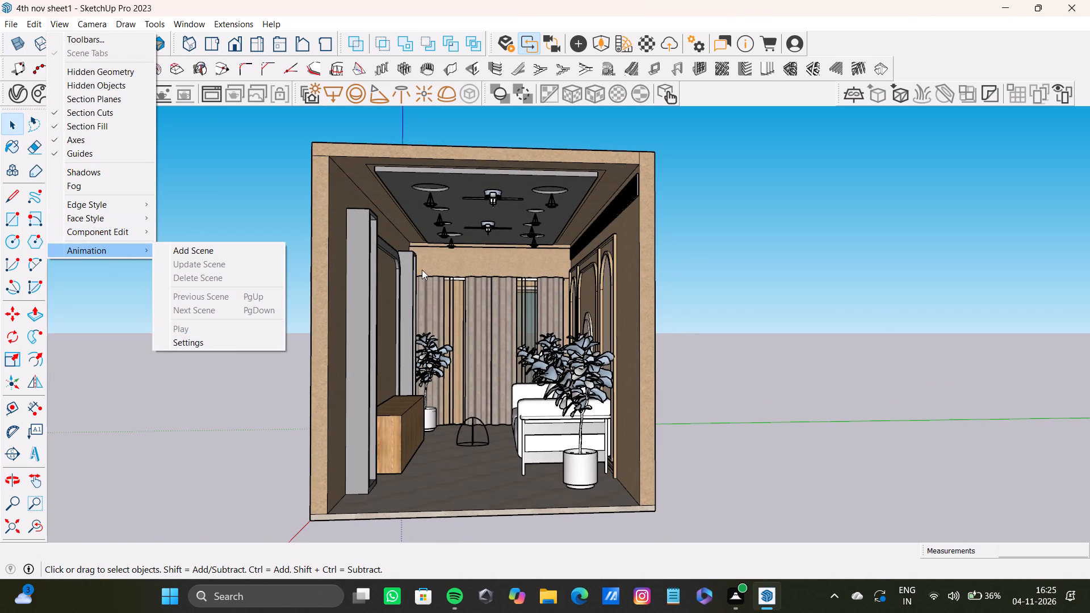
left_click(220, 251)
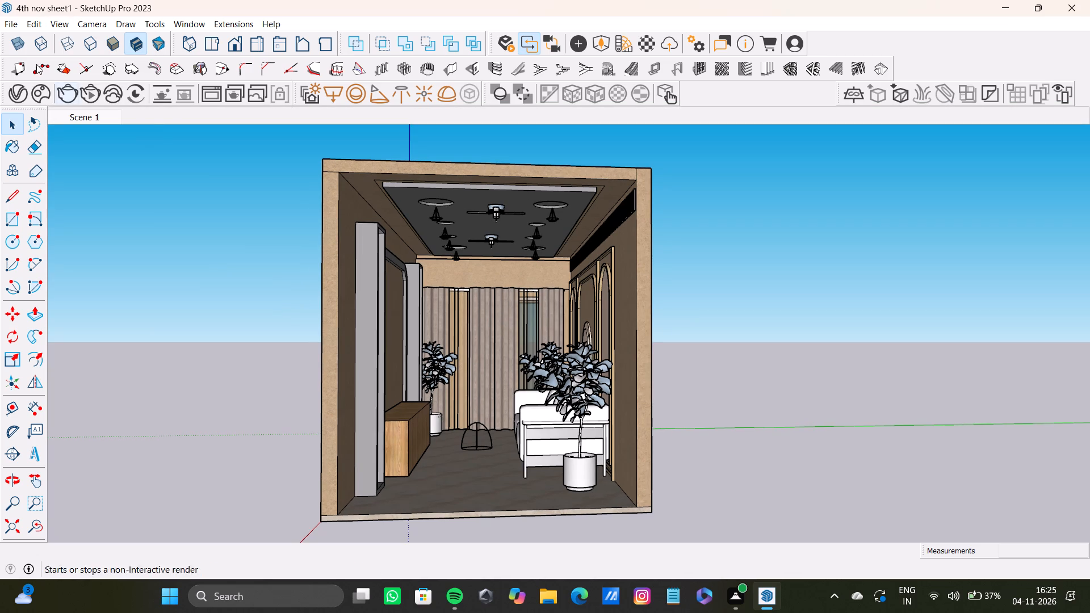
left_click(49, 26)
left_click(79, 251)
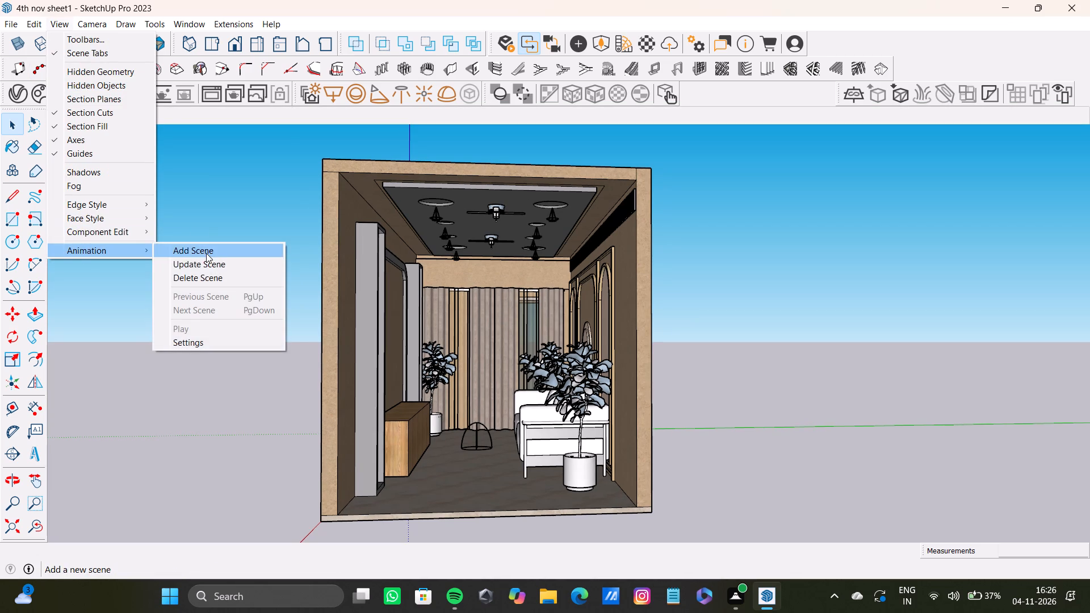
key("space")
Add a second scene with a closer, angled view into the room towards the sofa and arched wall panels.
middle_click_drag(428, 358, 492, 363)
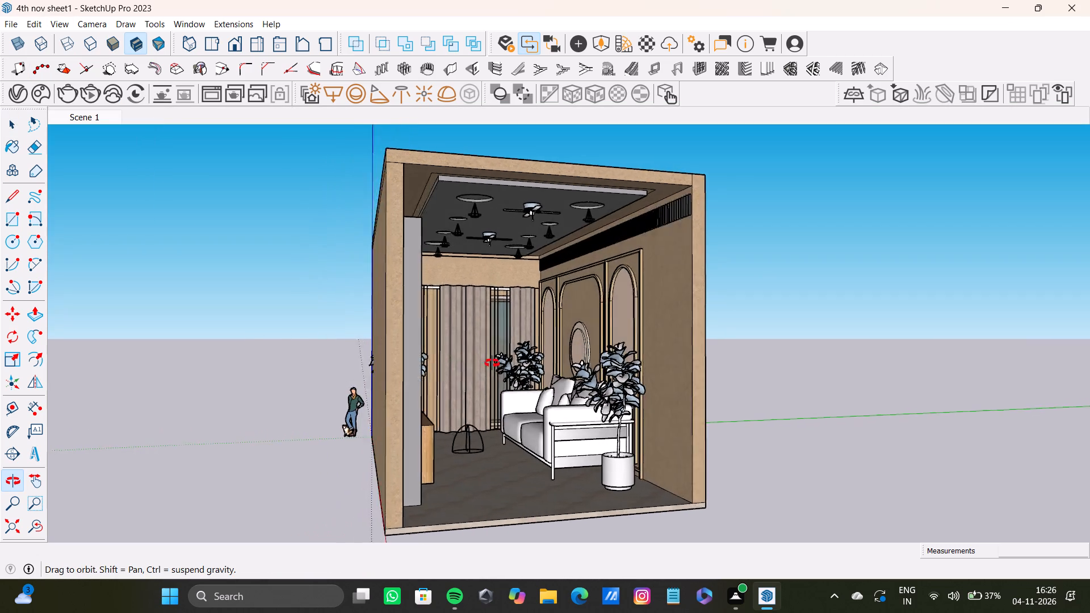
middle_click_drag(492, 363, 446, 328)
scroll(443, 325, "up", 2)
middle_click_drag(442, 325, 443, 371, "shift")
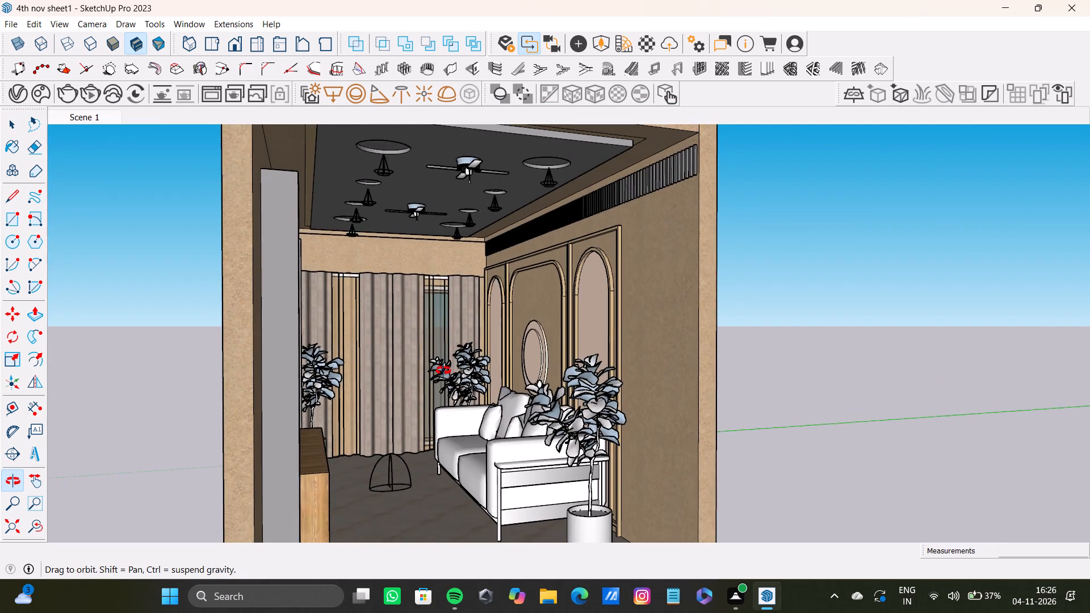
middle_click_drag(443, 371, 446, 363, "shift")
scroll(446, 363, "down", 1)
left_click(37, 23)
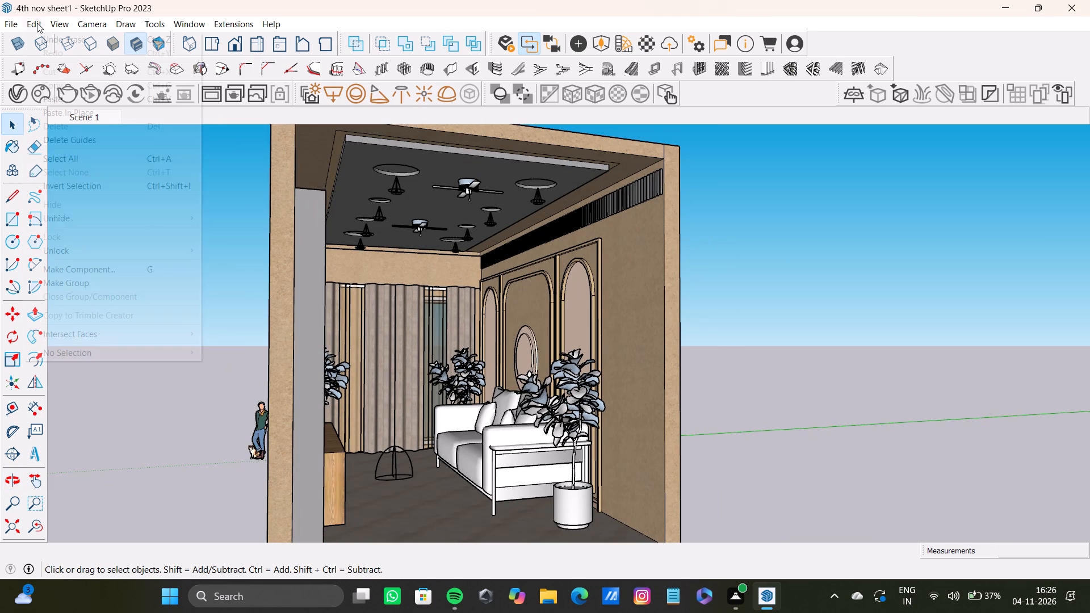
left_click(87, 250)
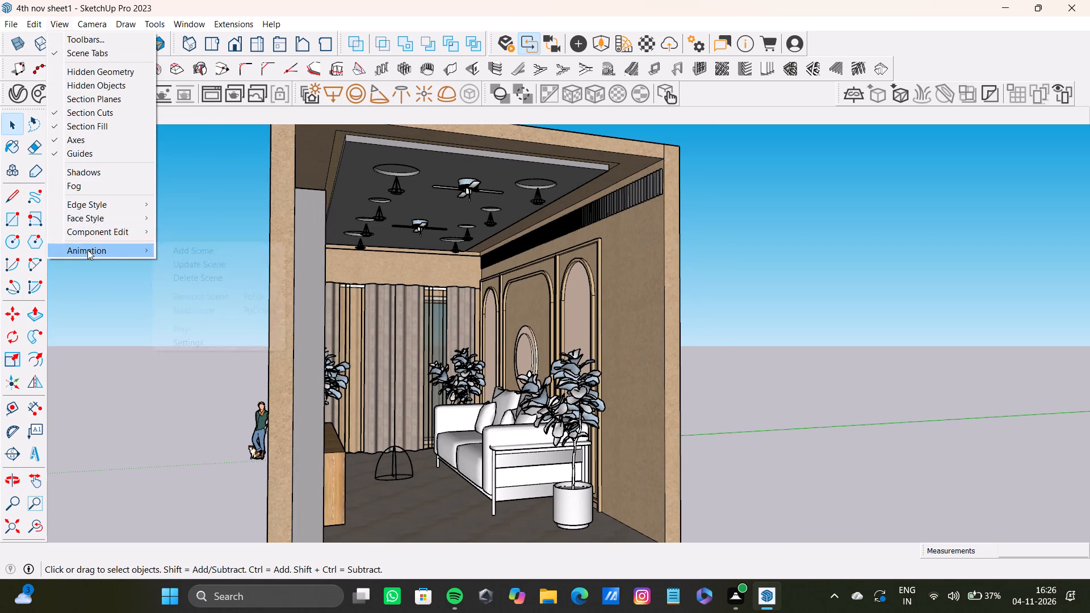
left_click(217, 251)
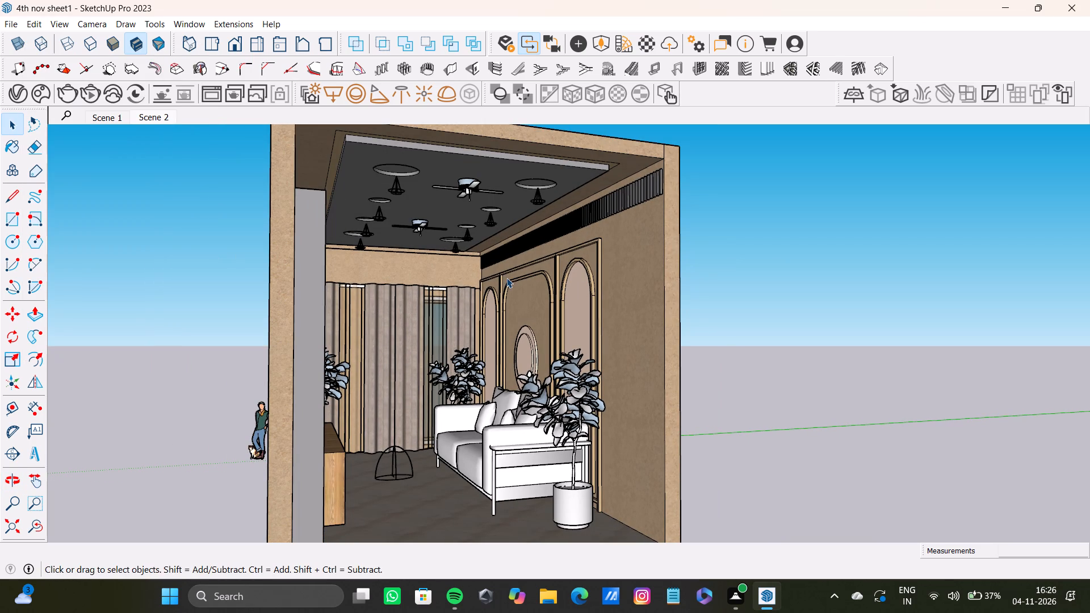
Add a third scene angled towards the wooden console and the framed wall opposite the sofa.
middle_click_drag(421, 339, 416, 339)
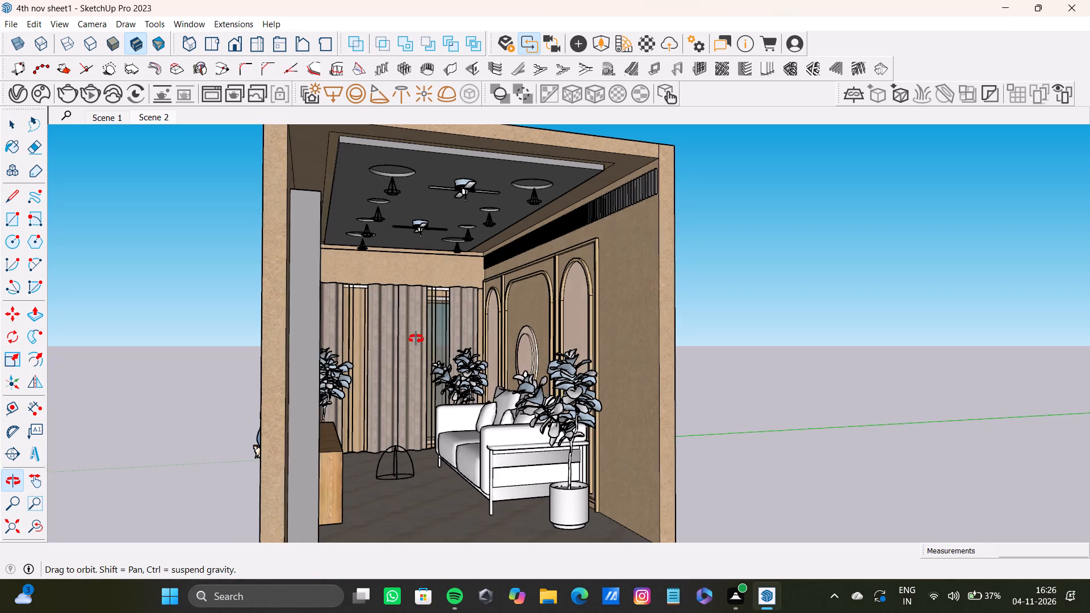
middle_click_drag(416, 339, 342, 345)
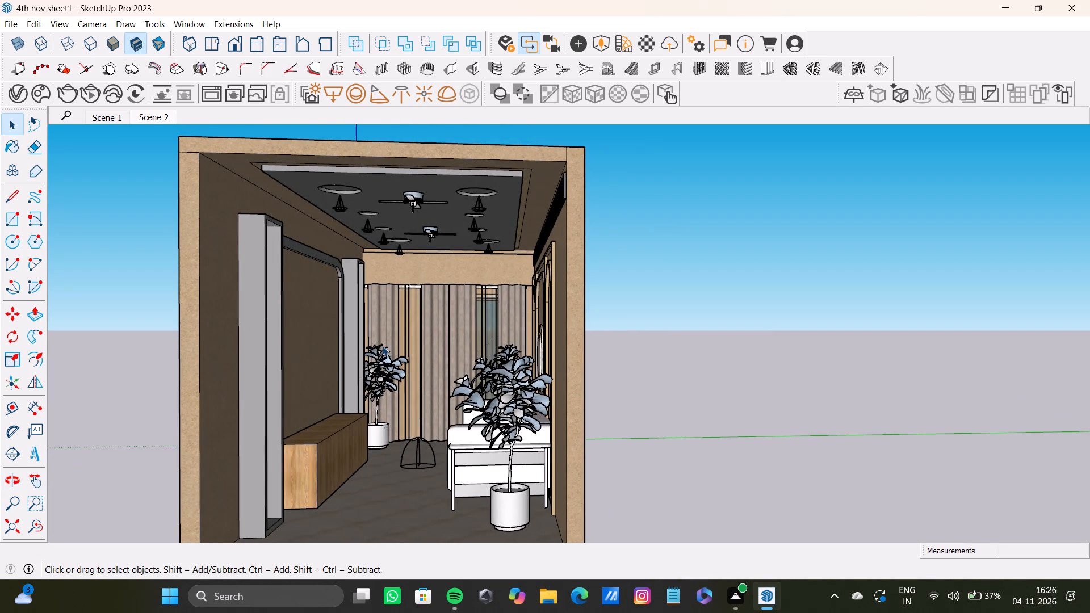
middle_click_drag(382, 346, 380, 341)
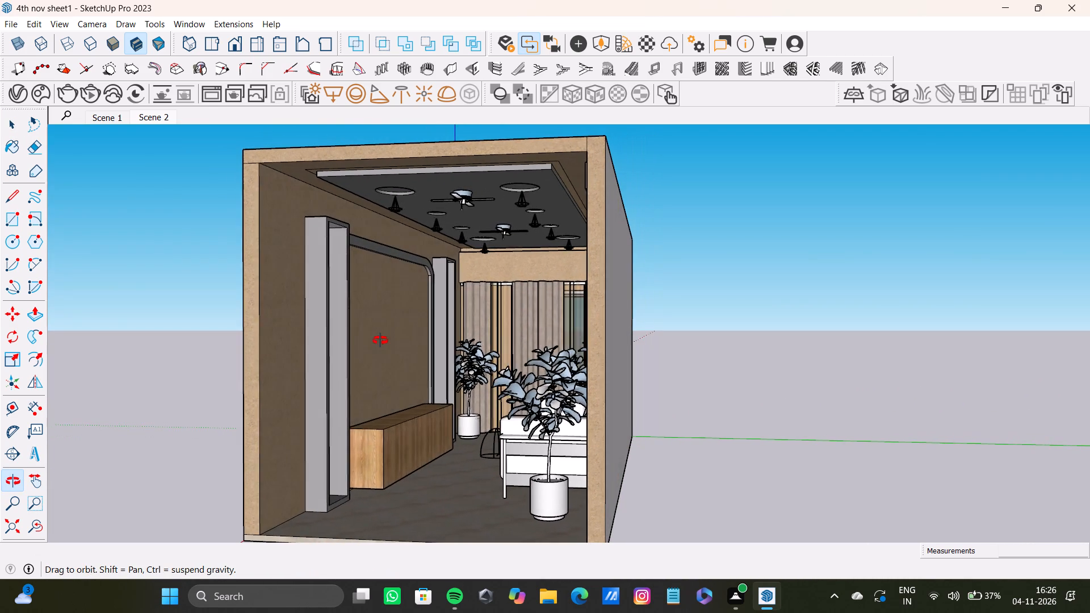
middle_click_drag(380, 341, 393, 336)
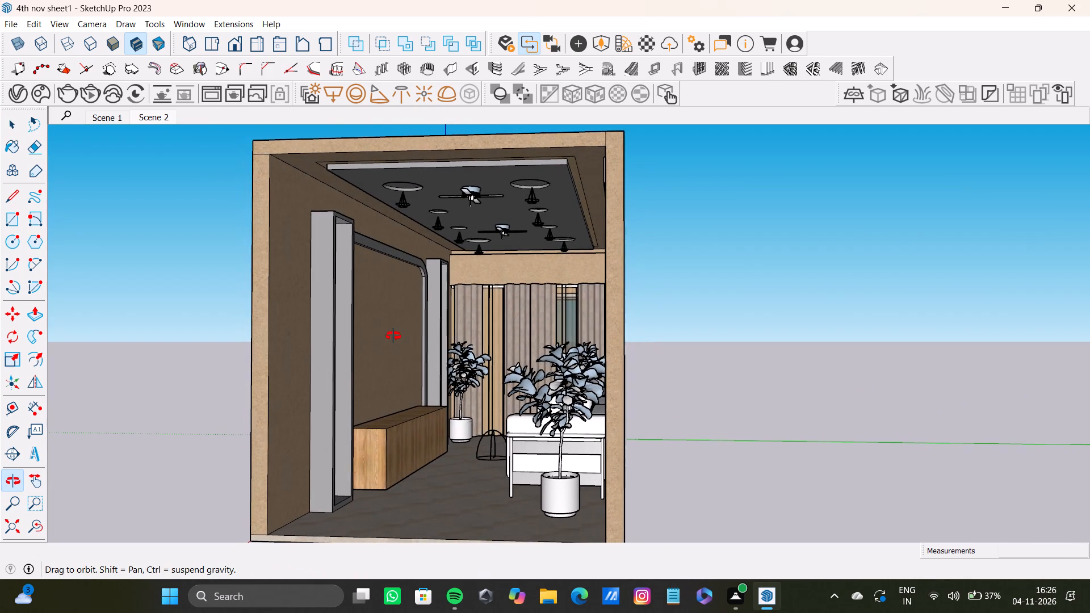
middle_click_drag(393, 336, 393, 335)
left_click(39, 16)
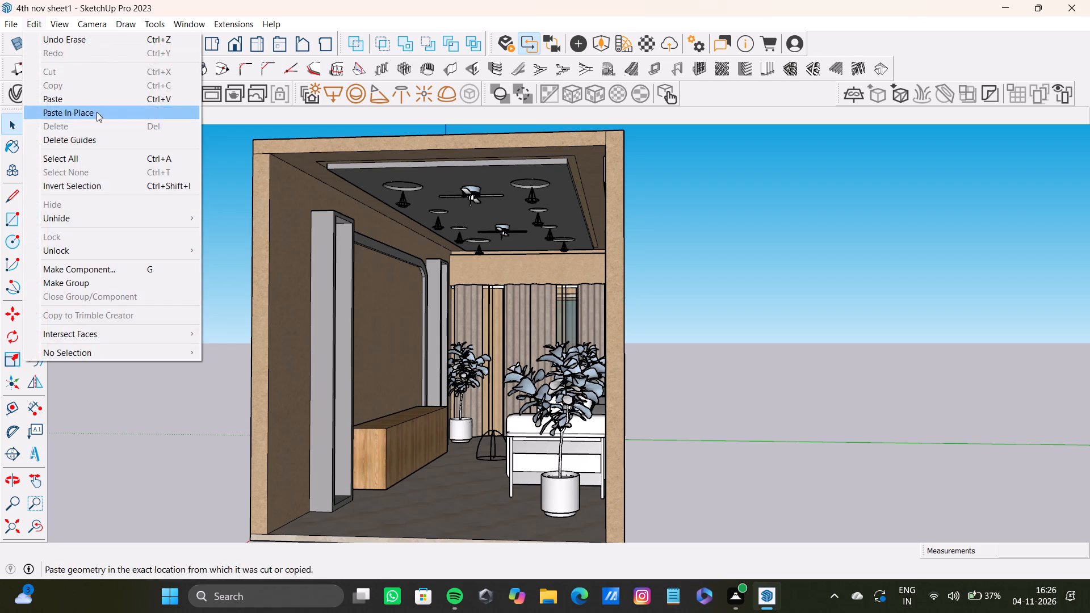
left_click(102, 249)
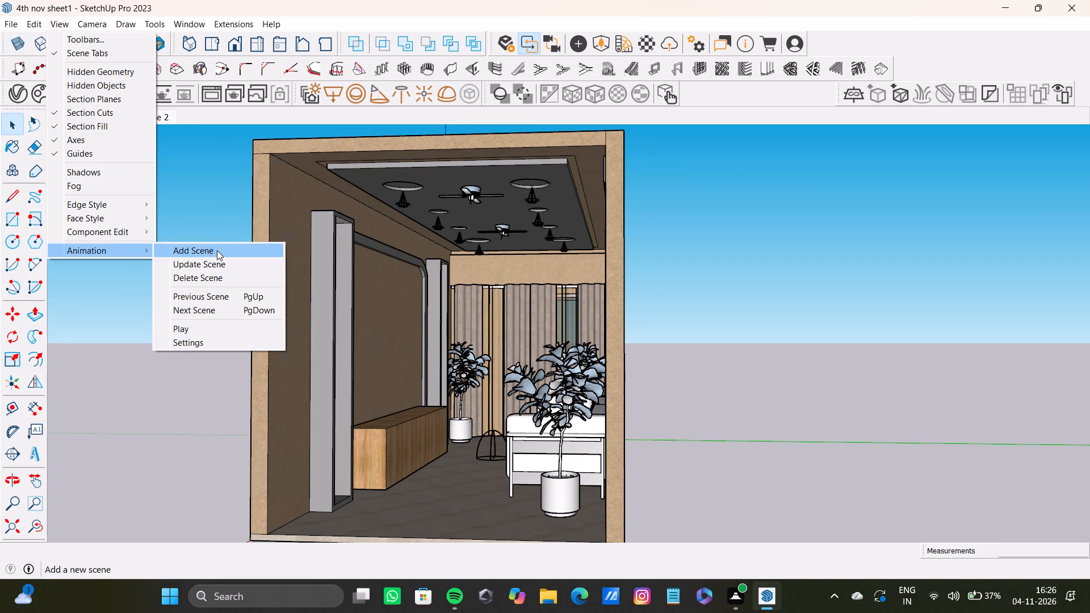
left_click(217, 250)
Add a fourth scene from the open end, angled upward towards the curtains, sofa and arched wall panels with part of the ceiling.
scroll(457, 422, "up", 2)
middle_click_drag(454, 408, 500, 410, "shift")
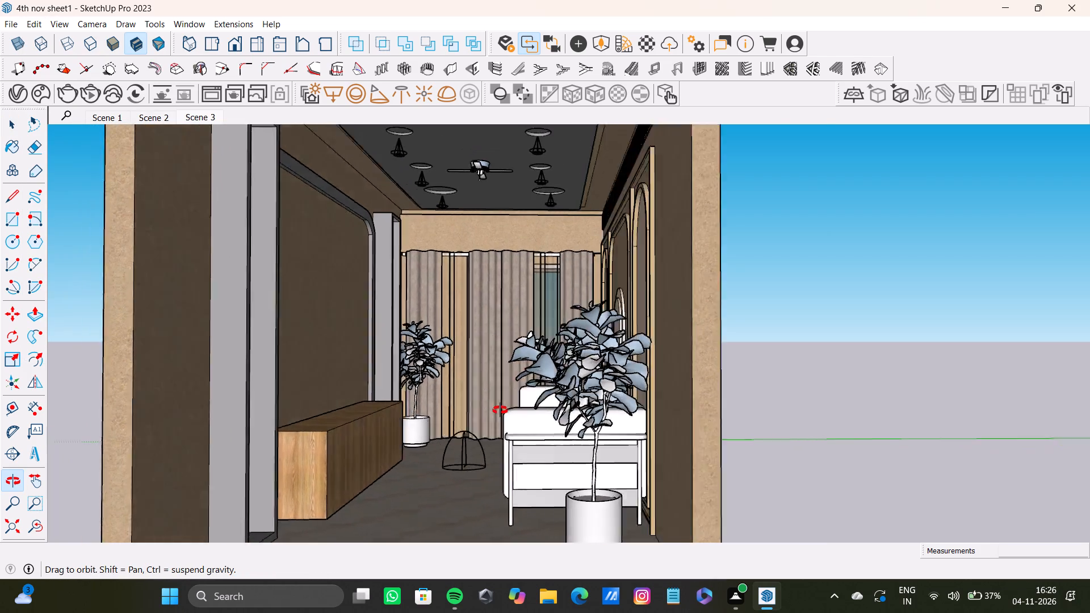
middle_click_drag(500, 410, 483, 389, "shift")
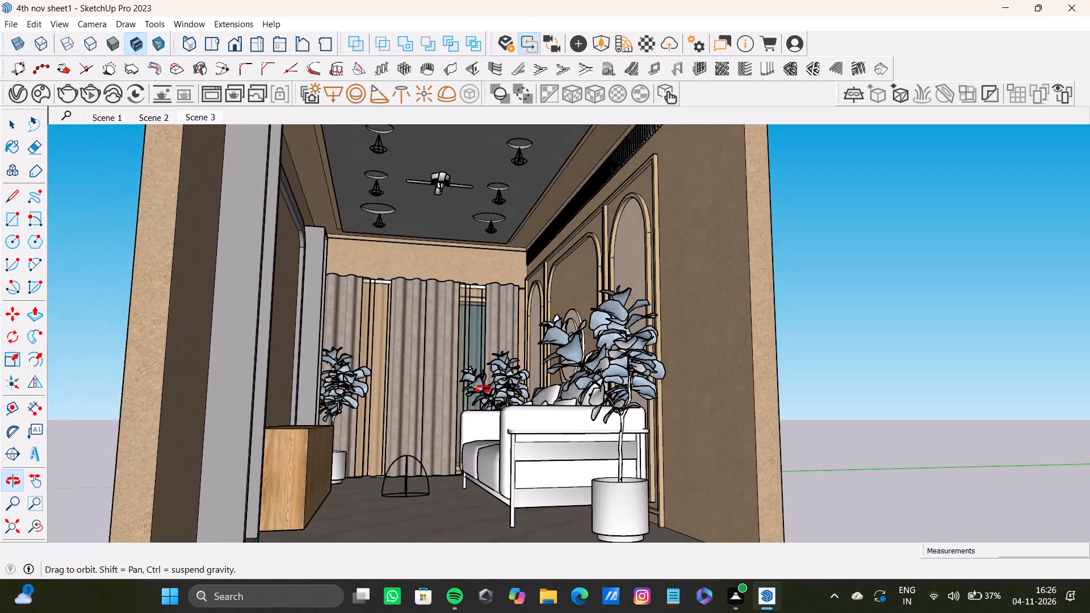
middle_click_drag(483, 389, 494, 411, "shift")
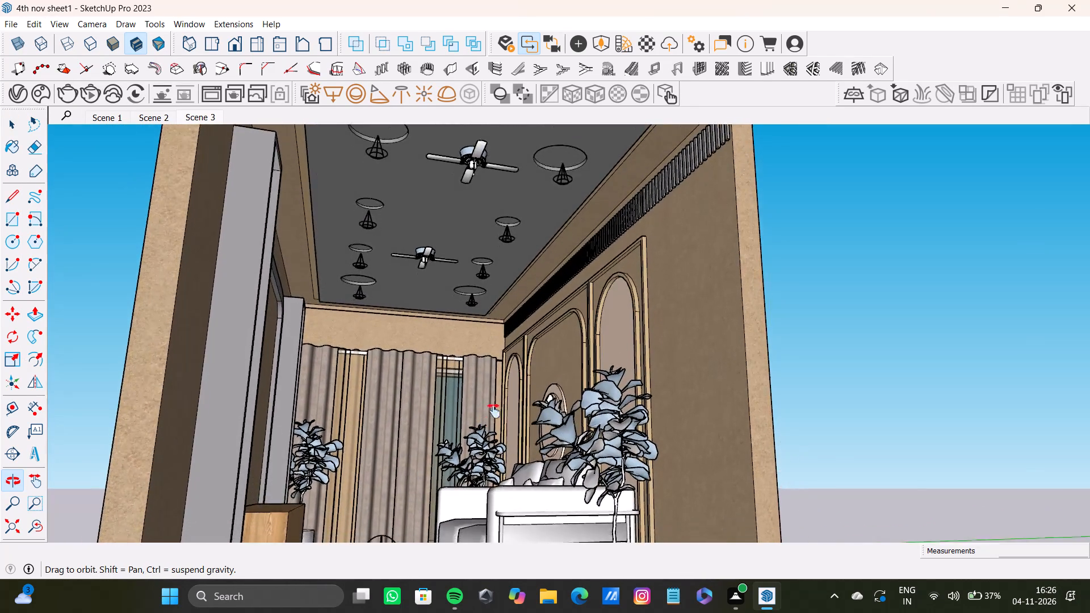
middle_click_drag(494, 411, 489, 396, "shift")
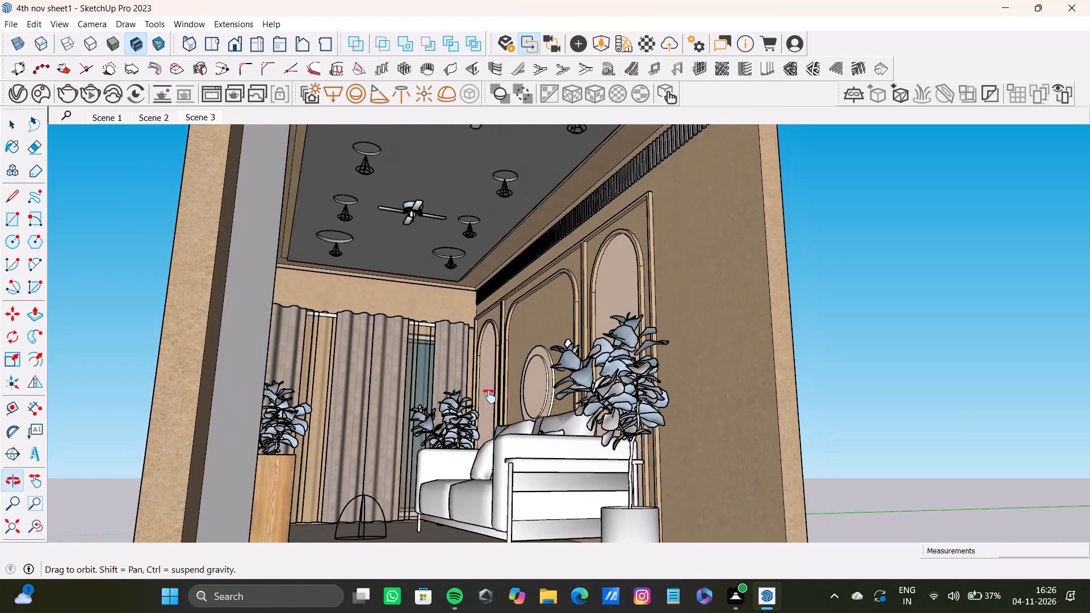
middle_click_drag(489, 396, 465, 376, "shift")
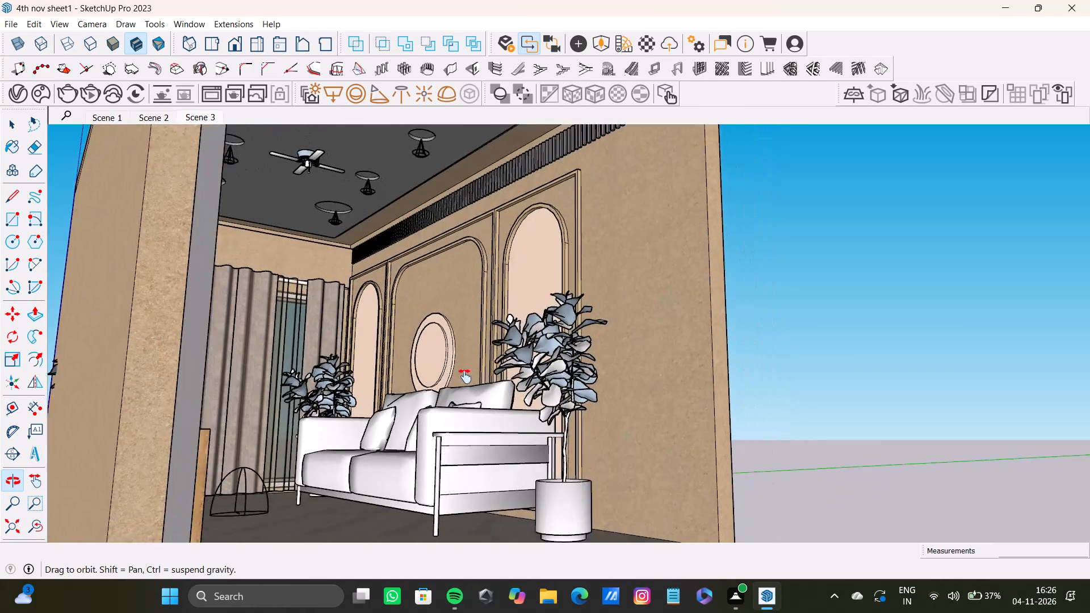
middle_click_drag(465, 376, 429, 393, "shift")
scroll(425, 388, "up", 1)
middle_click_drag(391, 365, 438, 400, "shift")
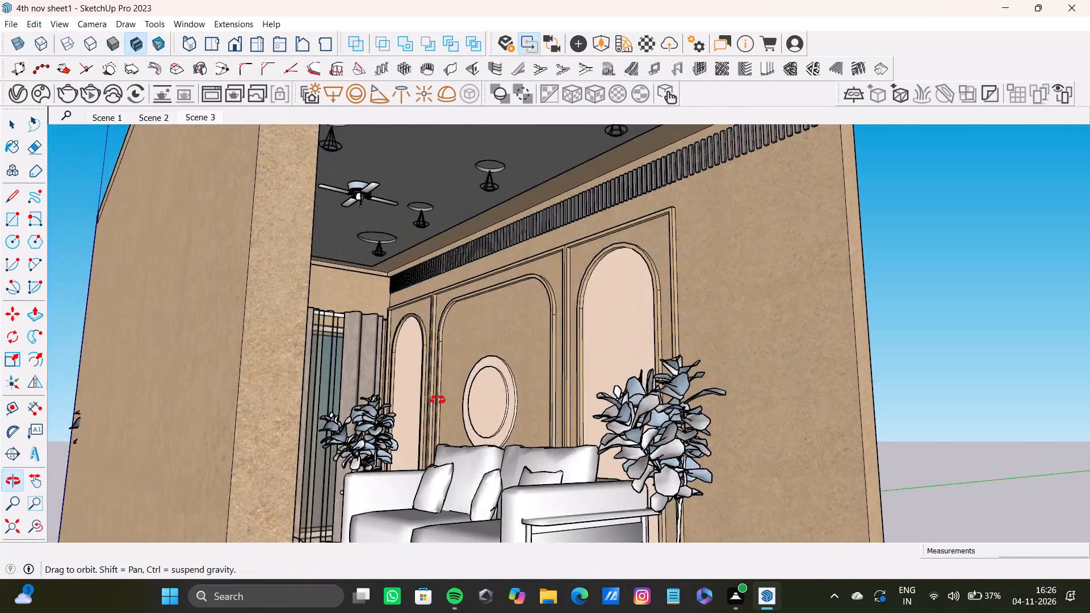
middle_click_drag(438, 400, 435, 408, "shift")
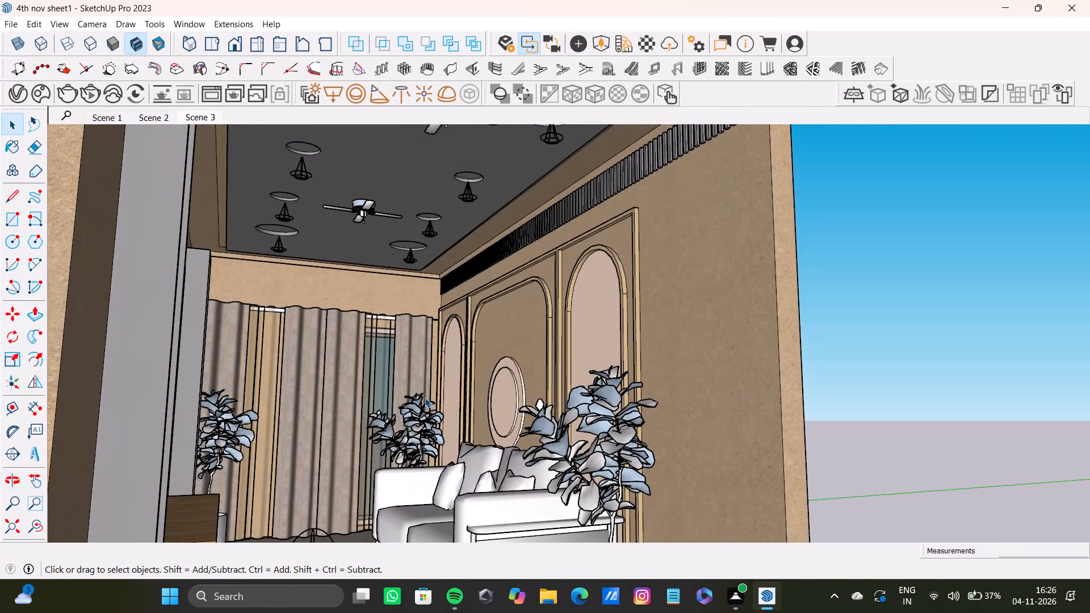
middle_click_drag(424, 396, 443, 385, "shift")
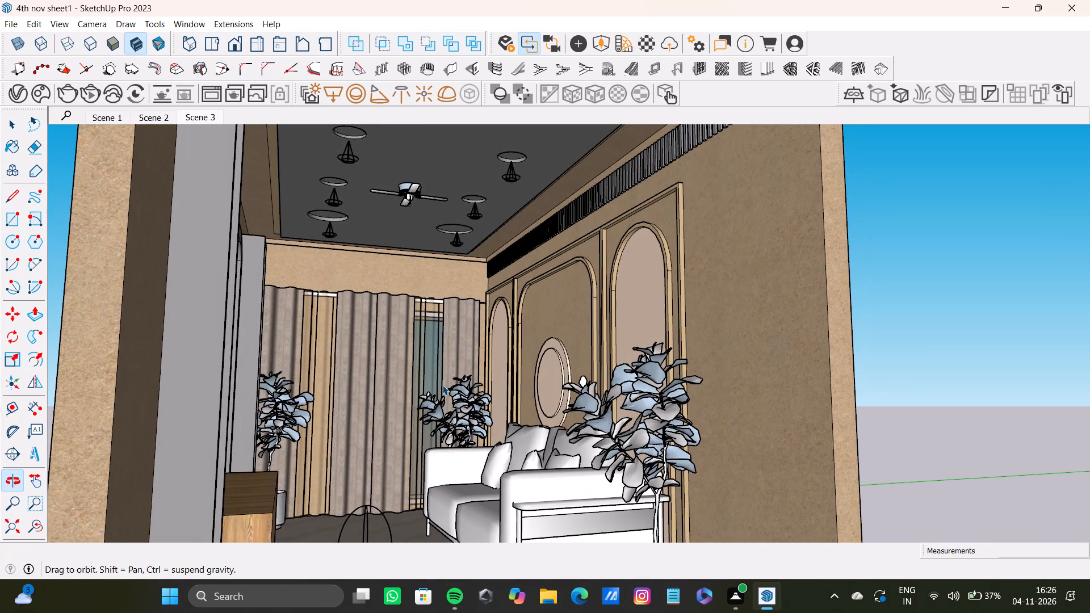
left_click(52, 29)
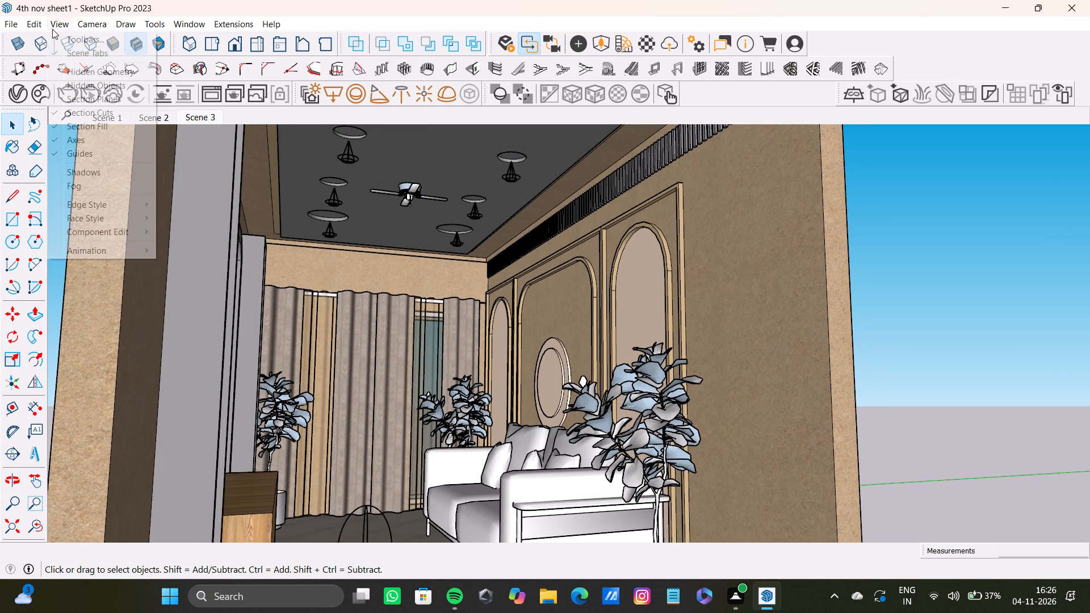
left_click(143, 249)
left_click(211, 253)
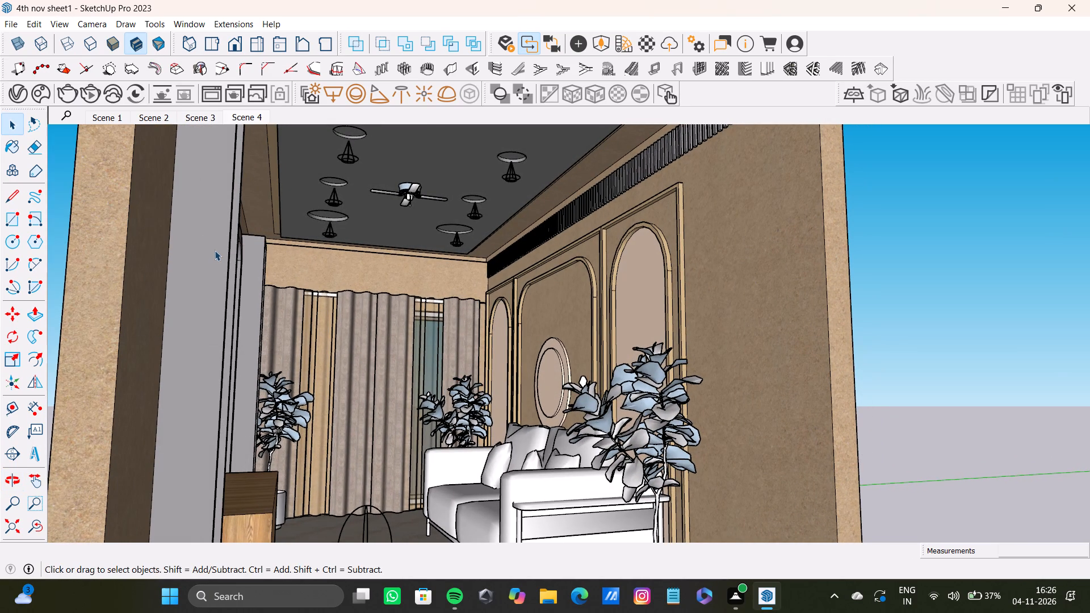
Add a fifth scene angled past the outer wall edge onto the sofa, round mirror and arched wall panels.
scroll(406, 313, "down", 1)
middle_click_drag(483, 383, 489, 391)
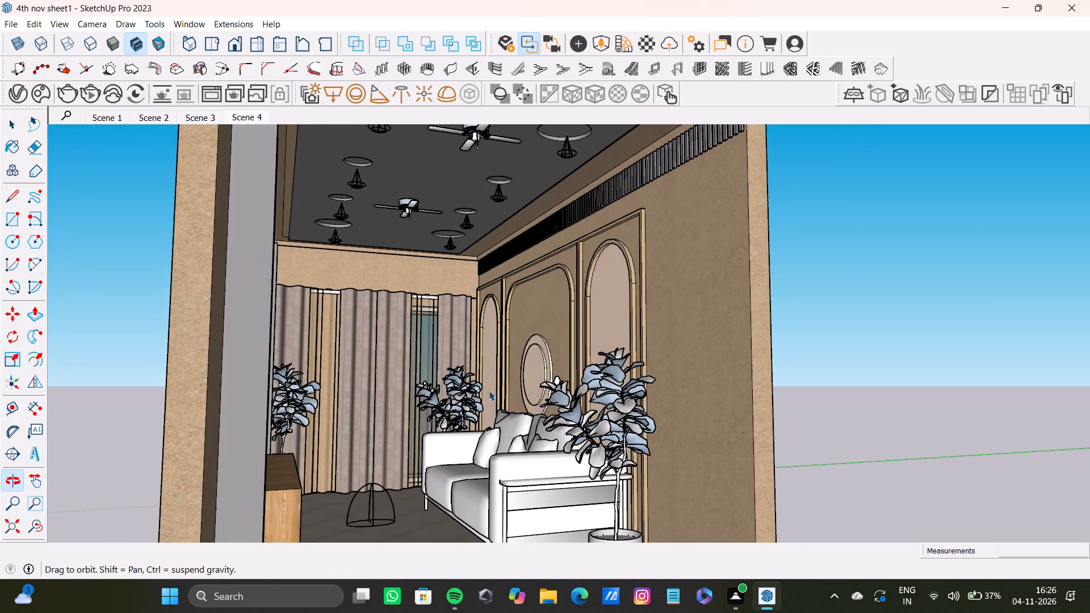
middle_click_drag(489, 391, 487, 391)
scroll(490, 391, "up", 3)
middle_click_drag(503, 387, 435, 354, "shift")
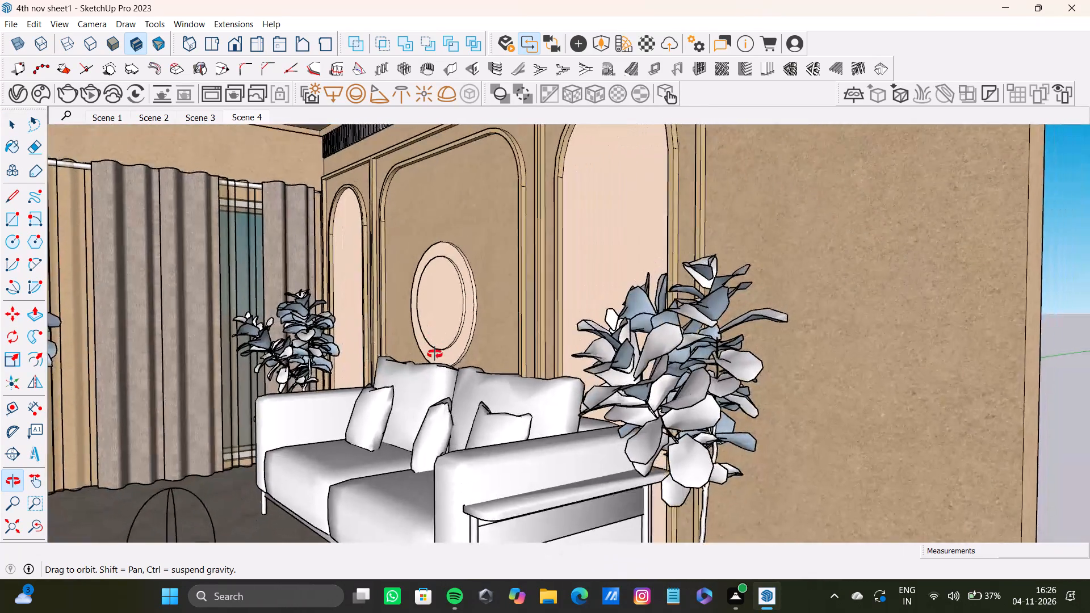
middle_click_drag(435, 354, 480, 376, "shift")
left_click(31, 521)
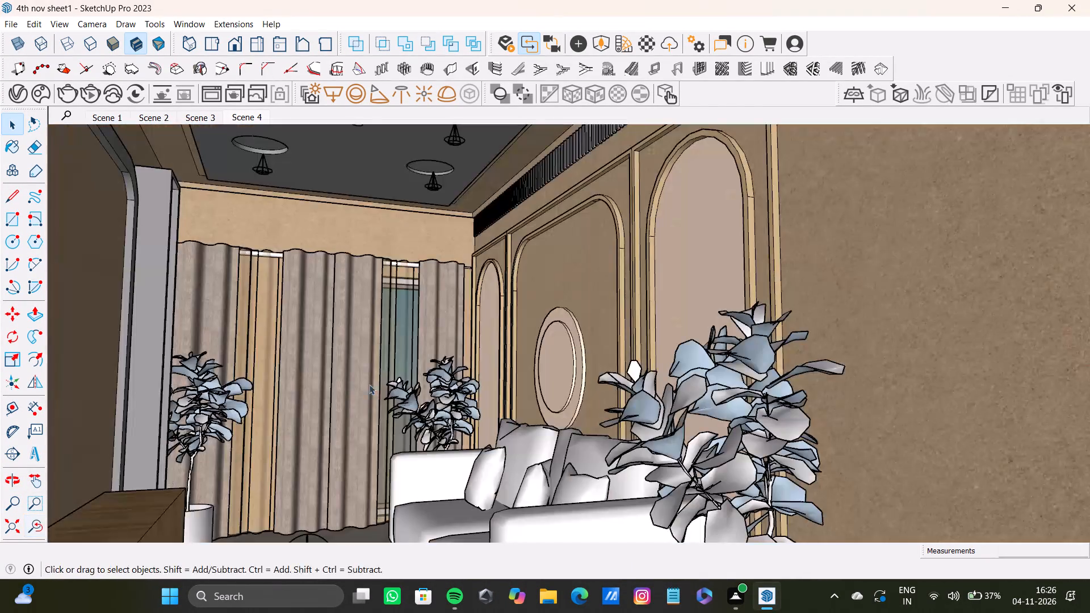
middle_click(383, 368, "shift")
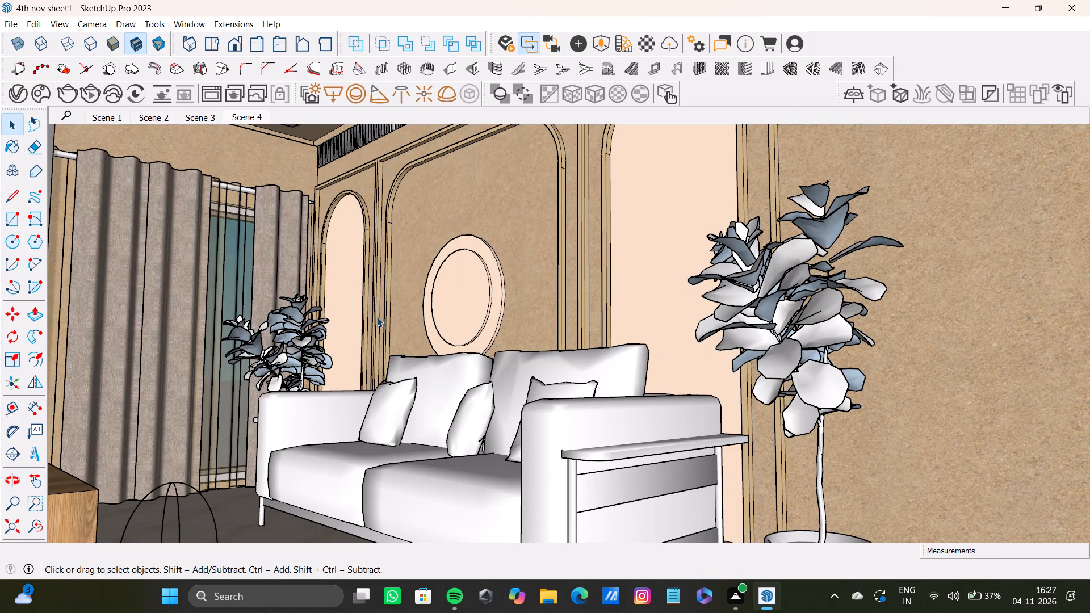
middle_click_drag(377, 313, 355, 360, "shift")
scroll(355, 360, "down", 1)
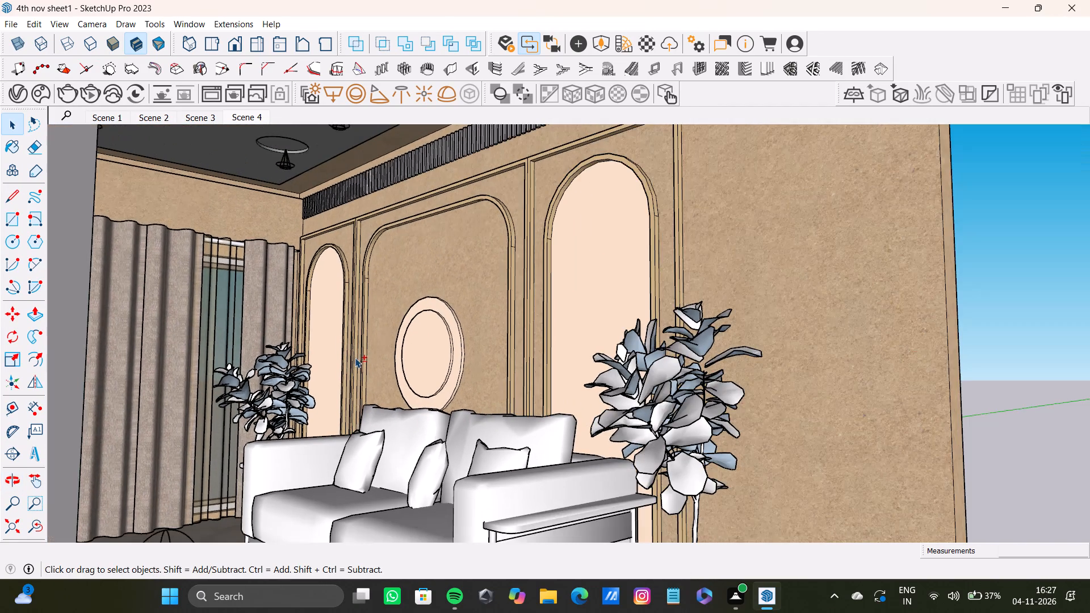
middle_click_drag(355, 358, 307, 360, "shift")
scroll(311, 357, "down", 2)
middle_click_drag(311, 357, 318, 354, "shift")
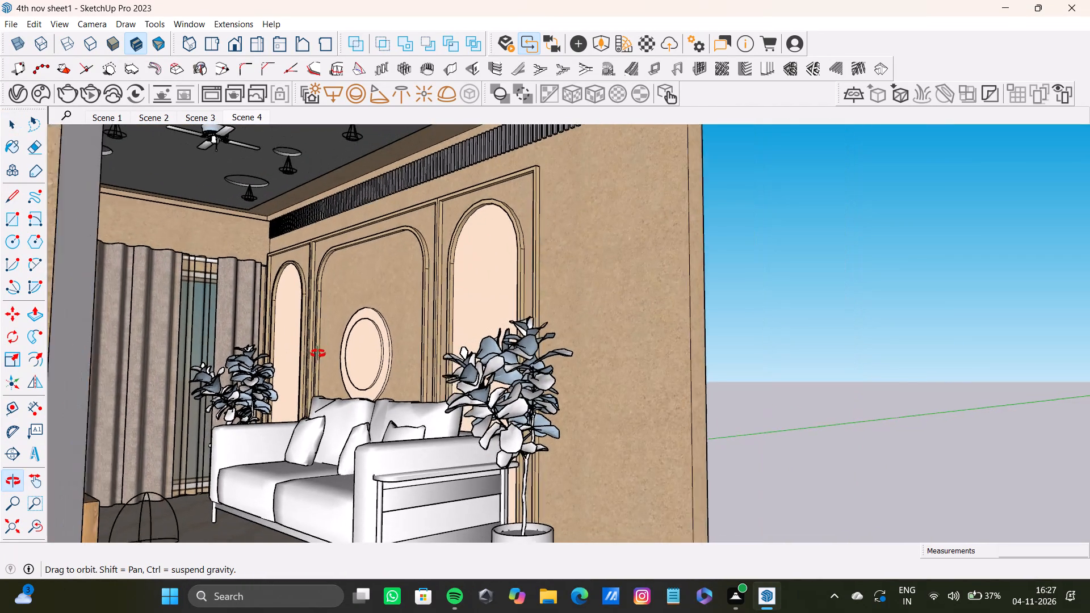
middle_click_drag(318, 354, 325, 373, "shift")
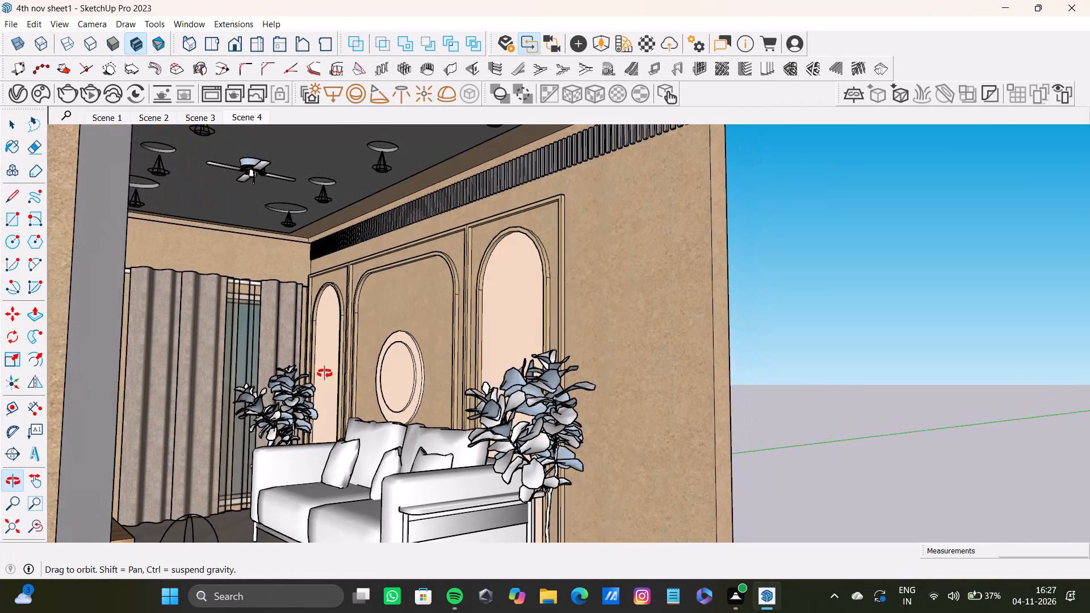
middle_click_drag(325, 373, 322, 373, "shift")
middle_click_drag(276, 338, 345, 362, "shift")
scroll(385, 359, "up", 2)
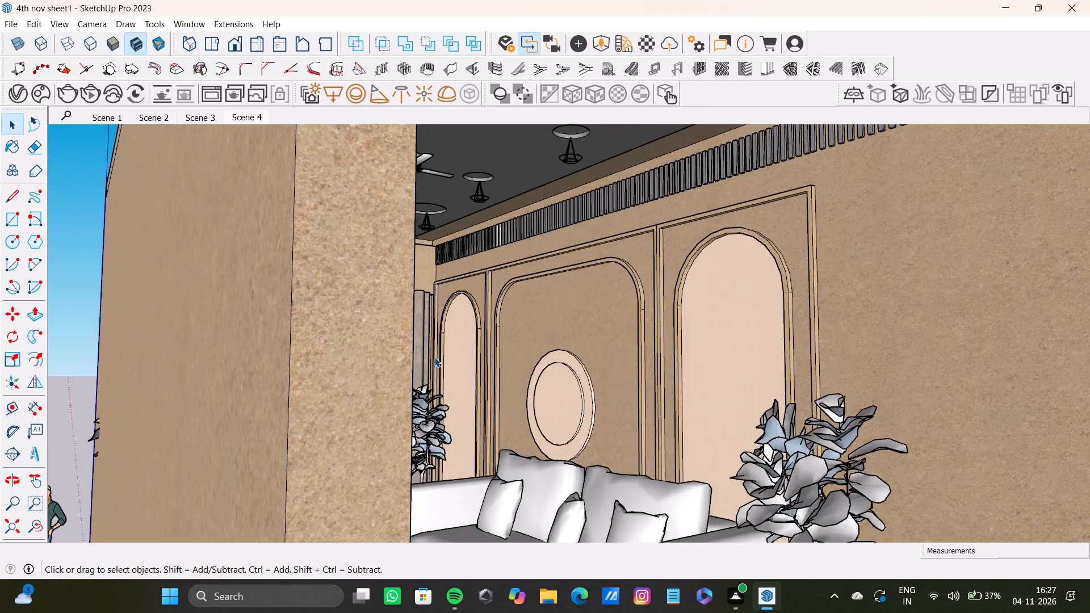
middle_click_drag(422, 347, 370, 319, "shift")
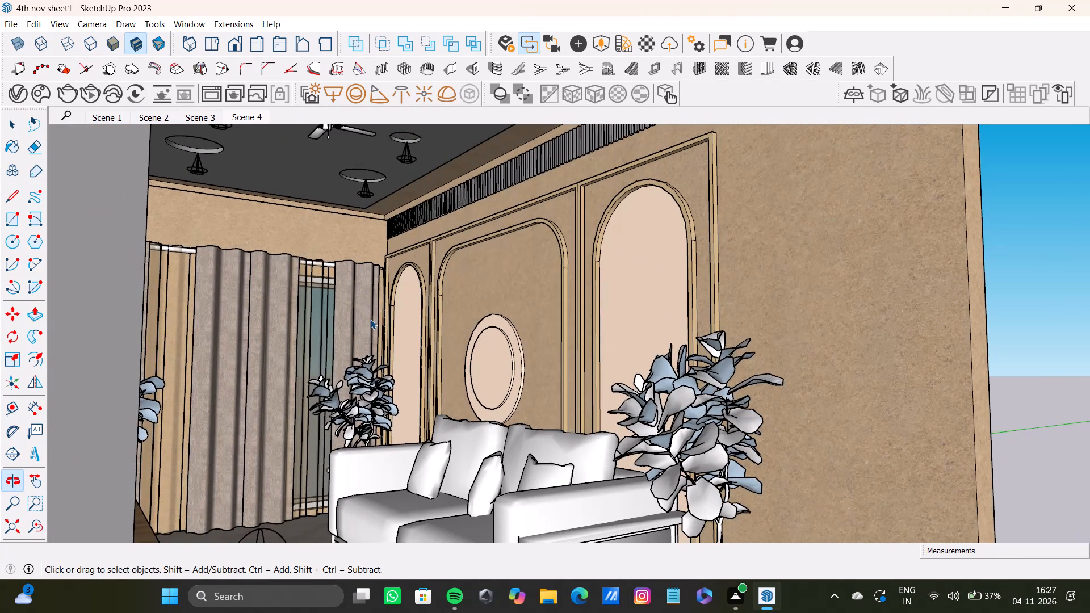
middle_click_drag(370, 319, 360, 313, "shift")
scroll(360, 313, "down", 2)
middle_click_drag(362, 312, 385, 310, "shift")
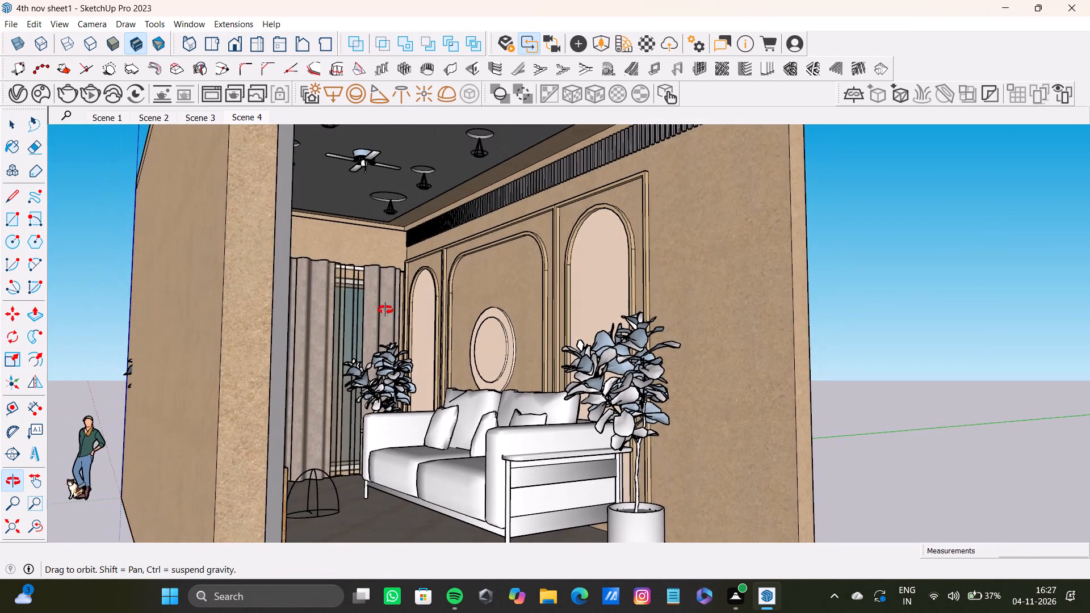
middle_click_drag(385, 310, 385, 309, "shift")
left_click(59, 25)
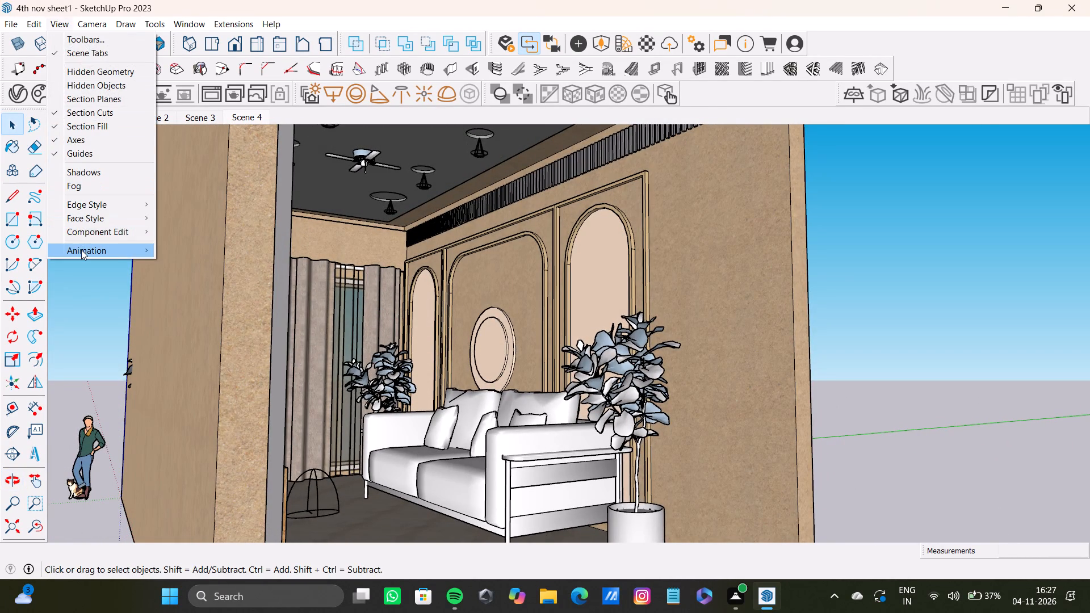
left_click(81, 250)
left_click(190, 247)
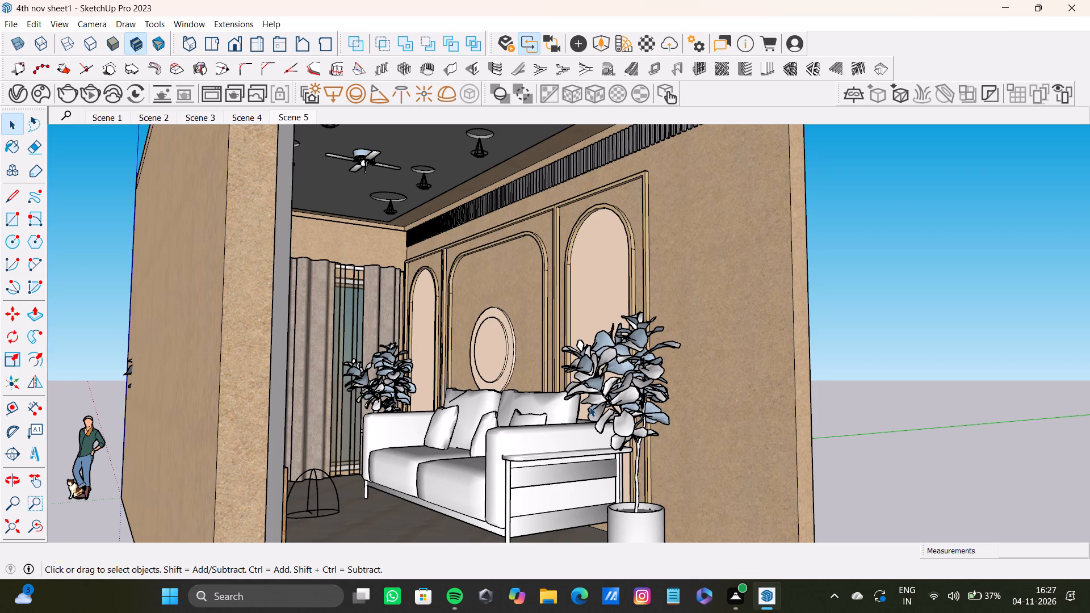
Add a sixth scene looking down from above into the room, towards the wooden console and its framed wall.
middle_click_drag(585, 408, 399, 426)
scroll(296, 410, "up", 4)
middle_click_drag(319, 383, 459, 364, "shift")
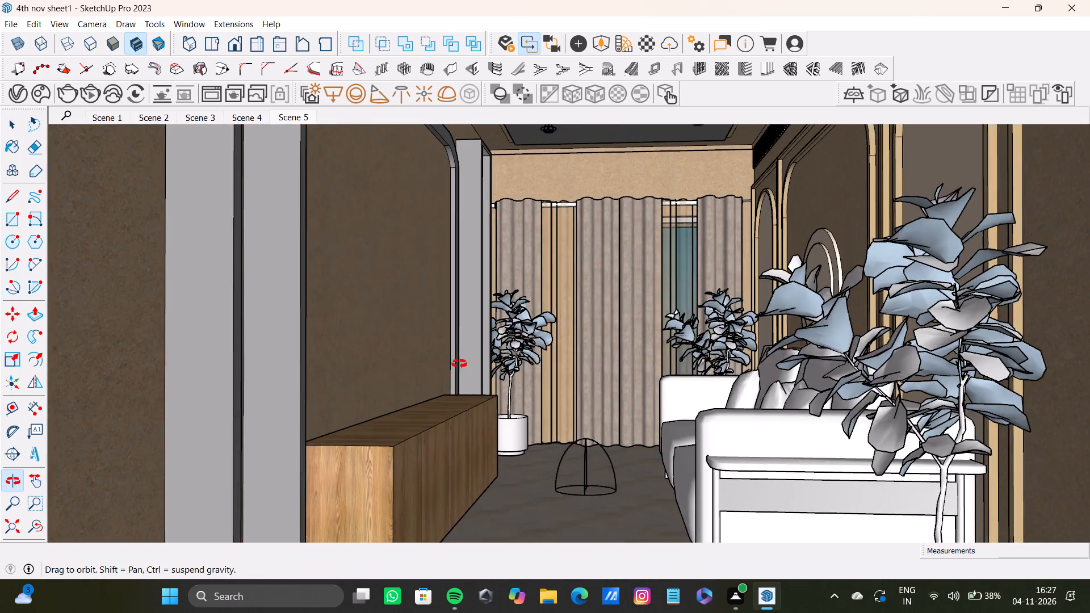
middle_click_drag(459, 364, 481, 381, "shift")
scroll(552, 367, "down", 3)
middle_click_drag(589, 356, 589, 363, "shift")
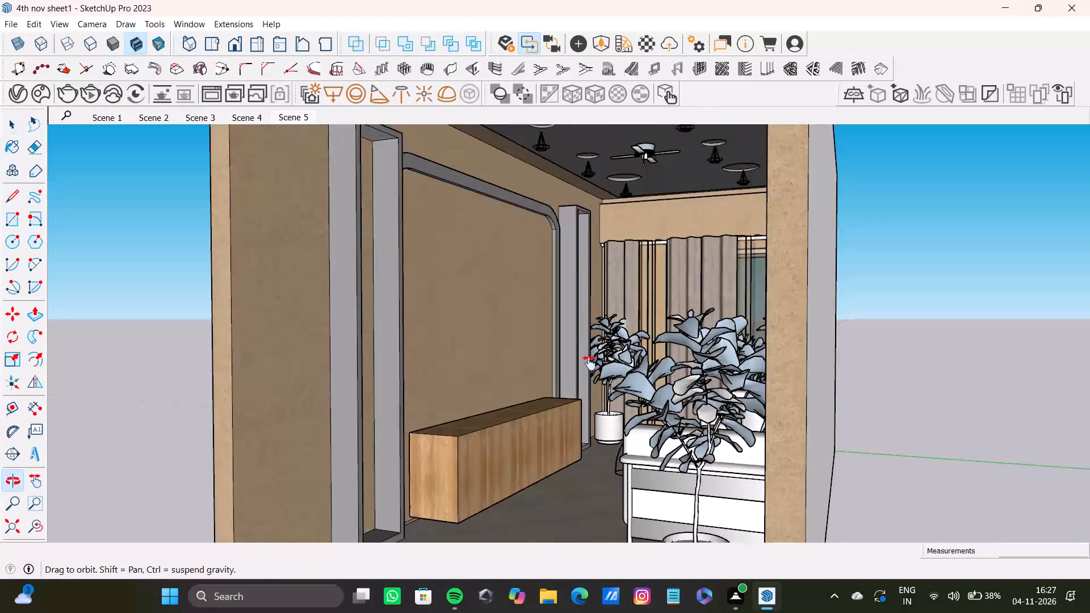
middle_click_drag(589, 363, 625, 397, "shift")
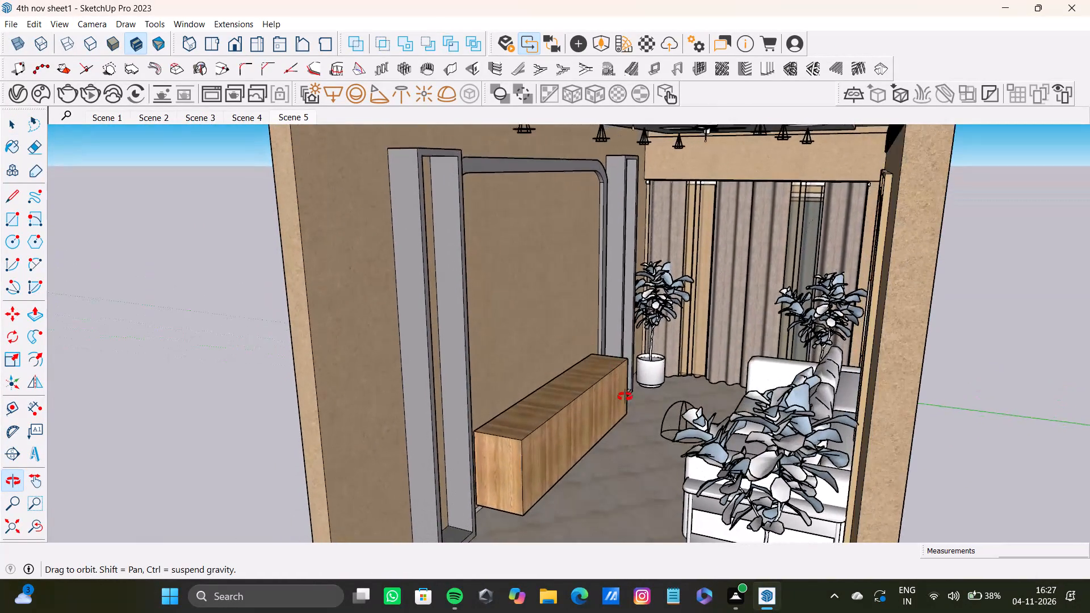
middle_click_drag(625, 397, 638, 402, "shift")
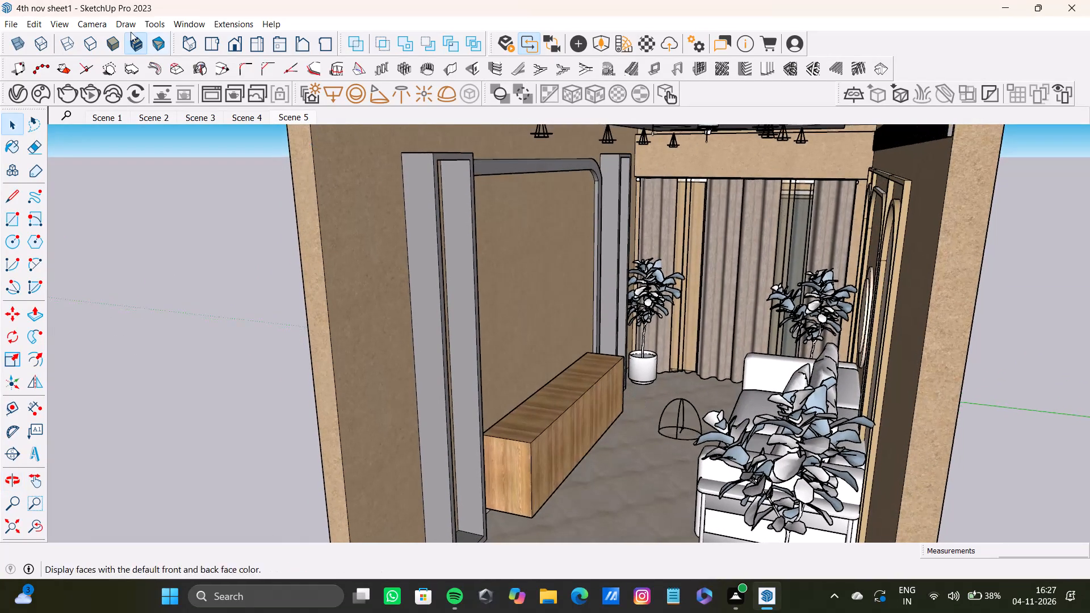
left_click(56, 25)
left_click(126, 253)
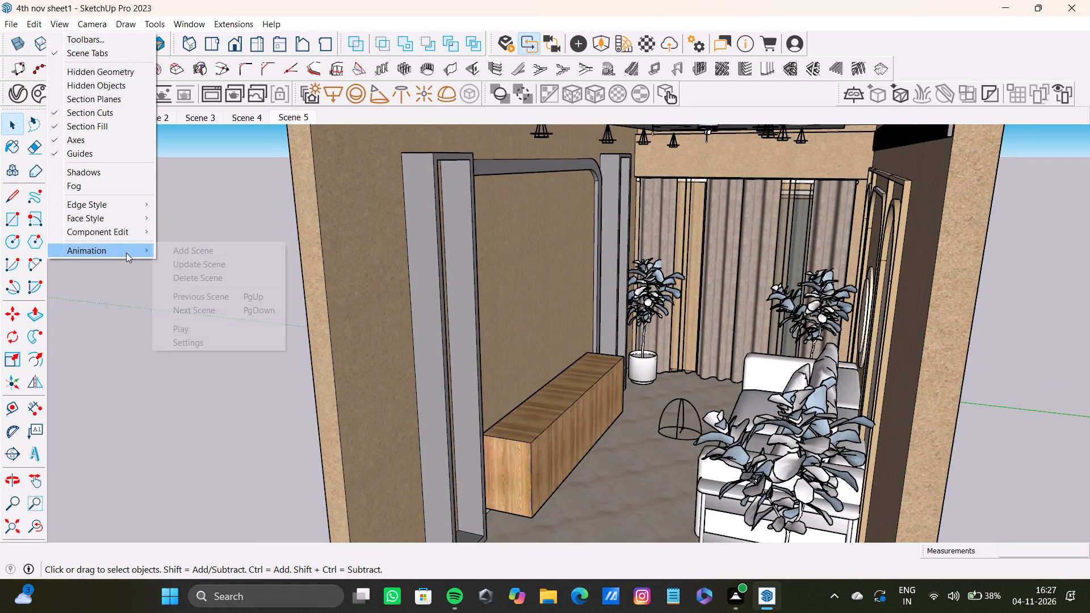
left_click(185, 247)
Add a seventh scene from a low viewpoint looking up at the dark ceiling with its fans and pendant lights.
middle_click_drag(408, 298, 372, 245)
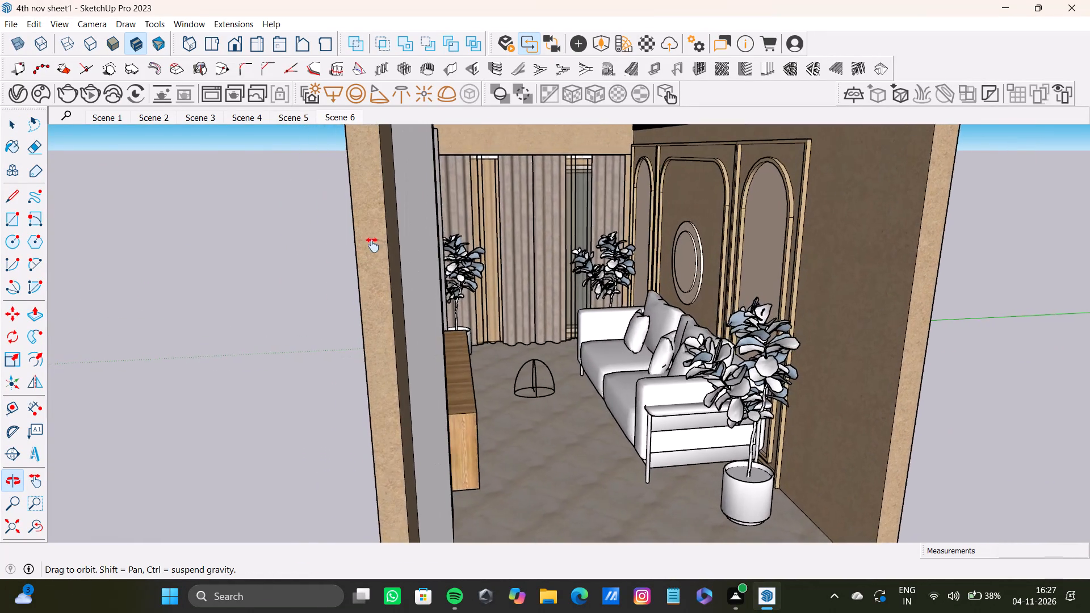
middle_click_drag(372, 245, 290, 108)
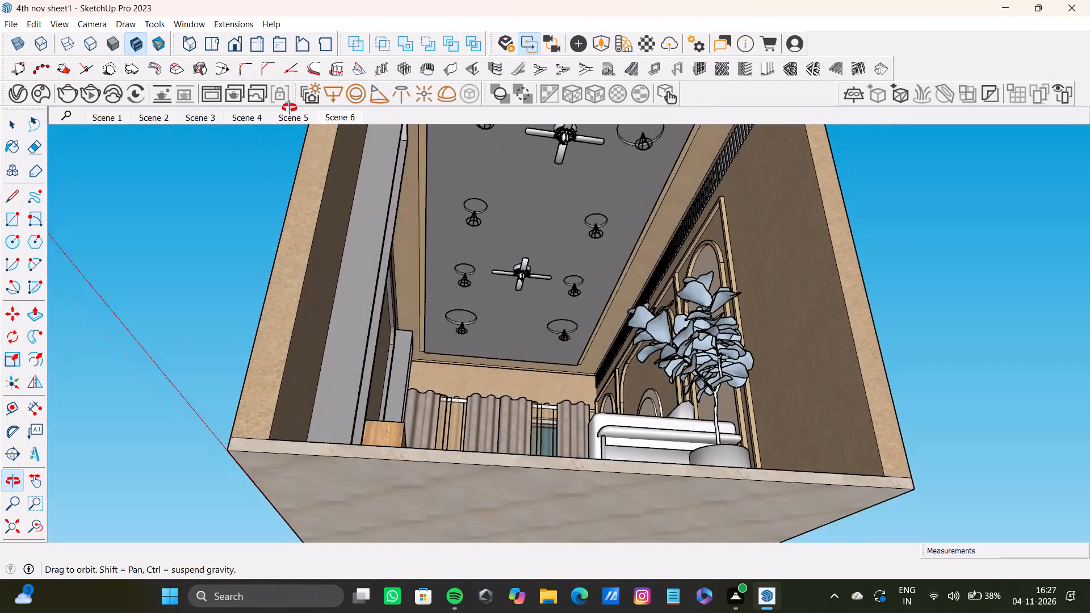
middle_click_drag(290, 108, 310, 157)
middle_click_drag(499, 246, 496, 273, "shift")
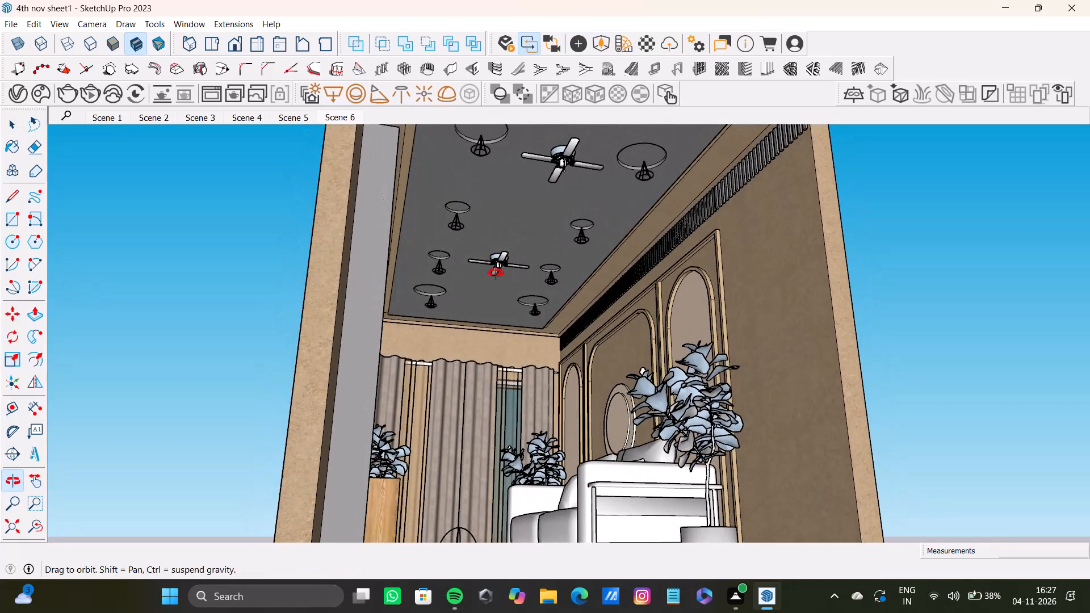
middle_click_drag(496, 273, 429, 281, "shift")
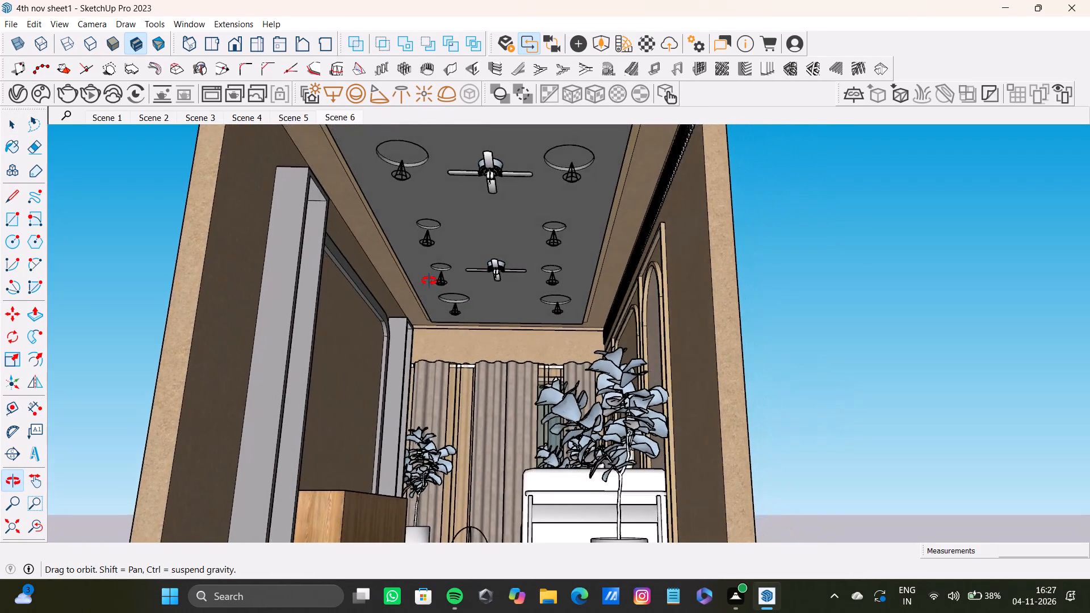
middle_click_drag(429, 281, 426, 278, "shift")
scroll(416, 306, "down", 1)
left_click(37, 26)
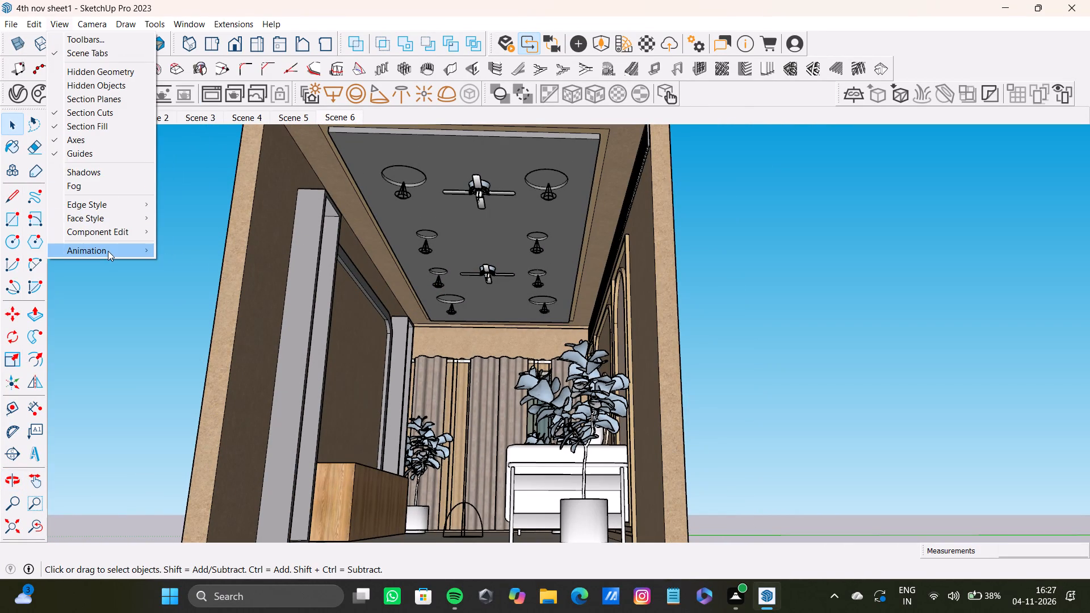
left_click(108, 253)
left_click(207, 248)
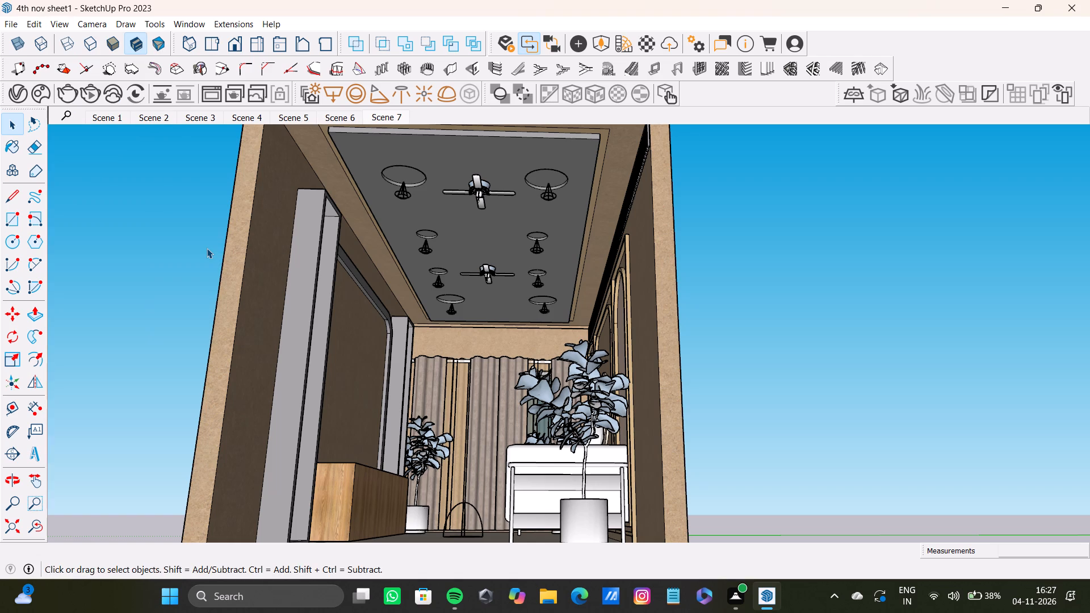
Print scenes 1 to 7 with Microsoft Print to PDF, saving the file as 4th nov pdf 1 in the pdfs folder.
left_click(14, 22)
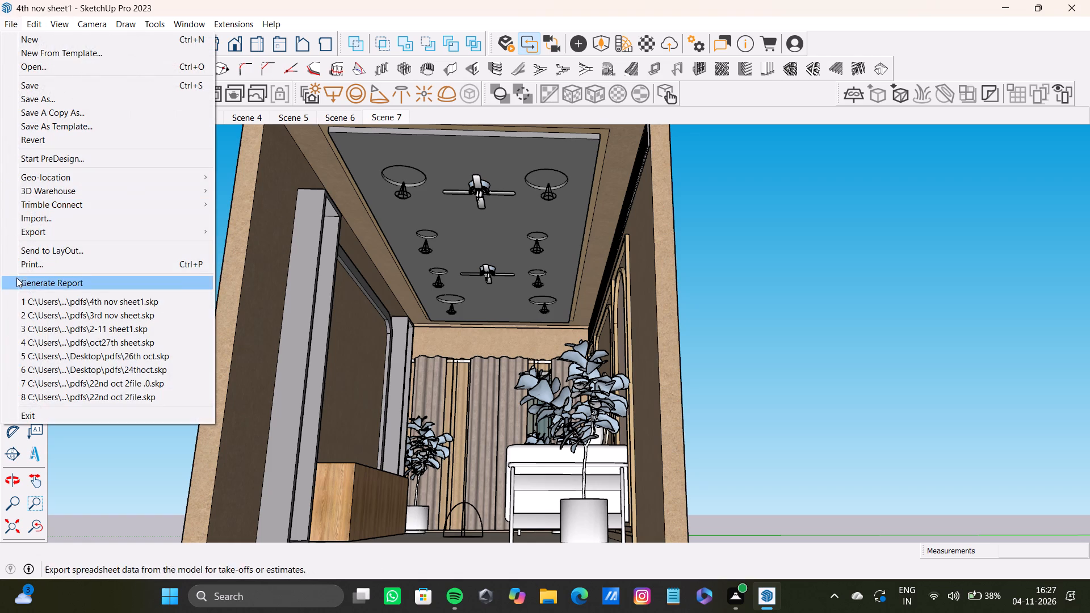
left_click(49, 262)
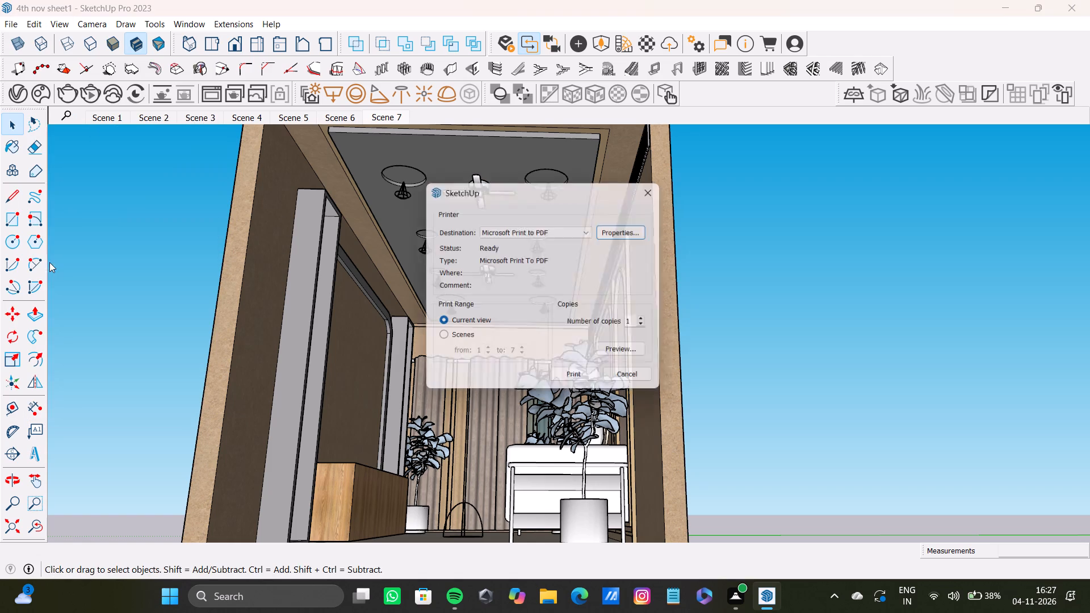
left_click(443, 339)
left_click(578, 380)
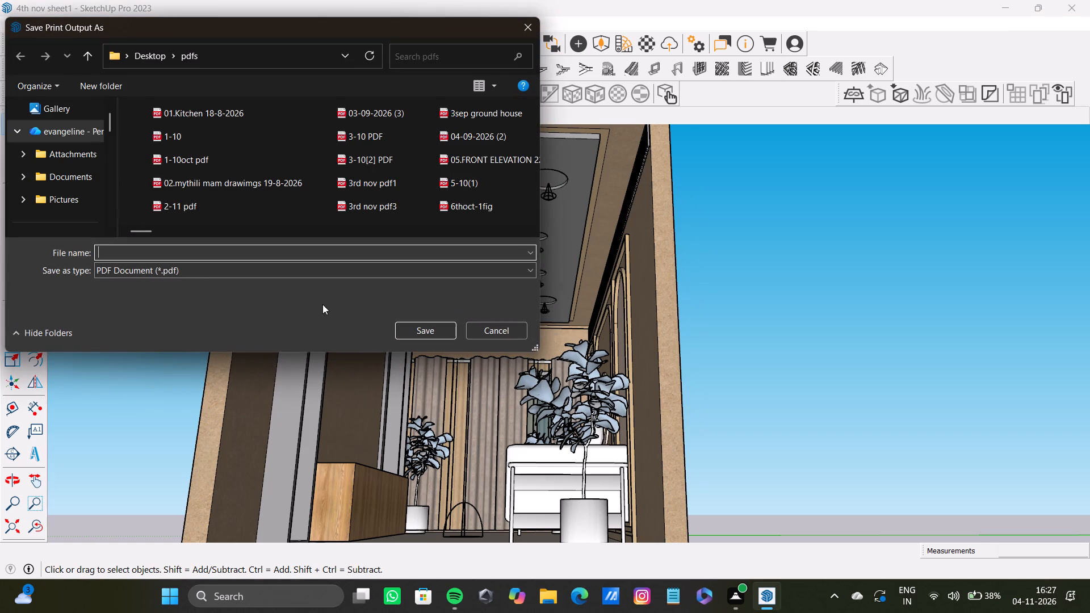
left_click(207, 251)
type("4th nov")
key("space")
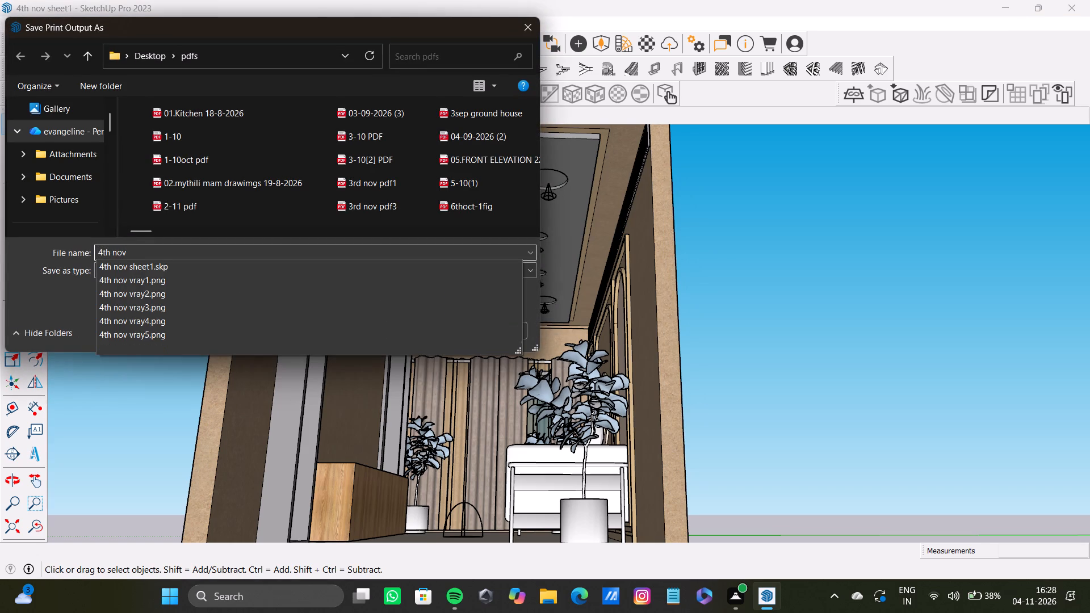
key("p")
key("d")
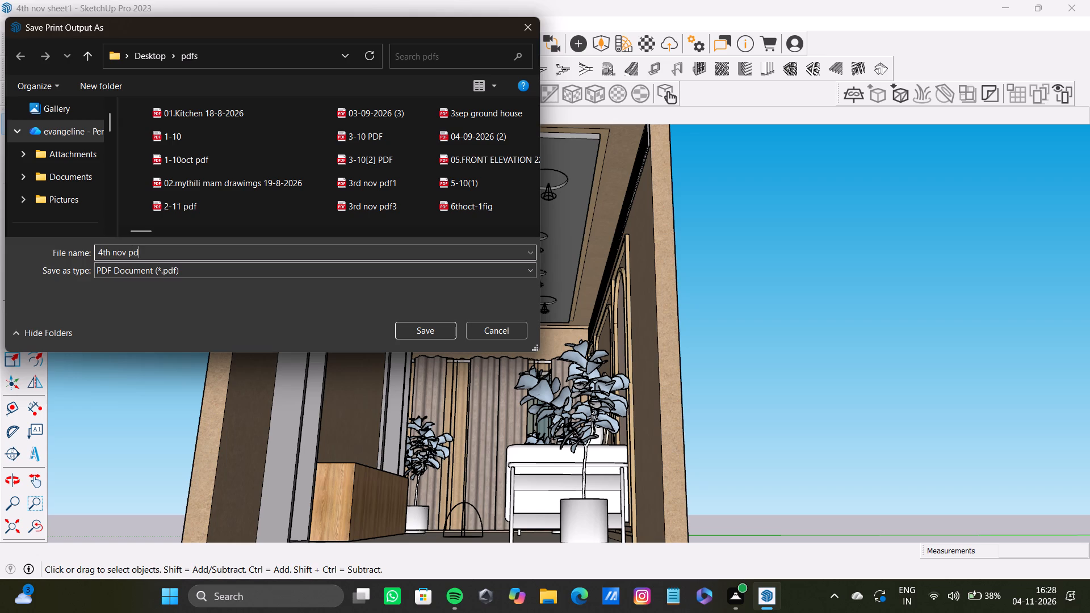
type("f 1")
key("Return")
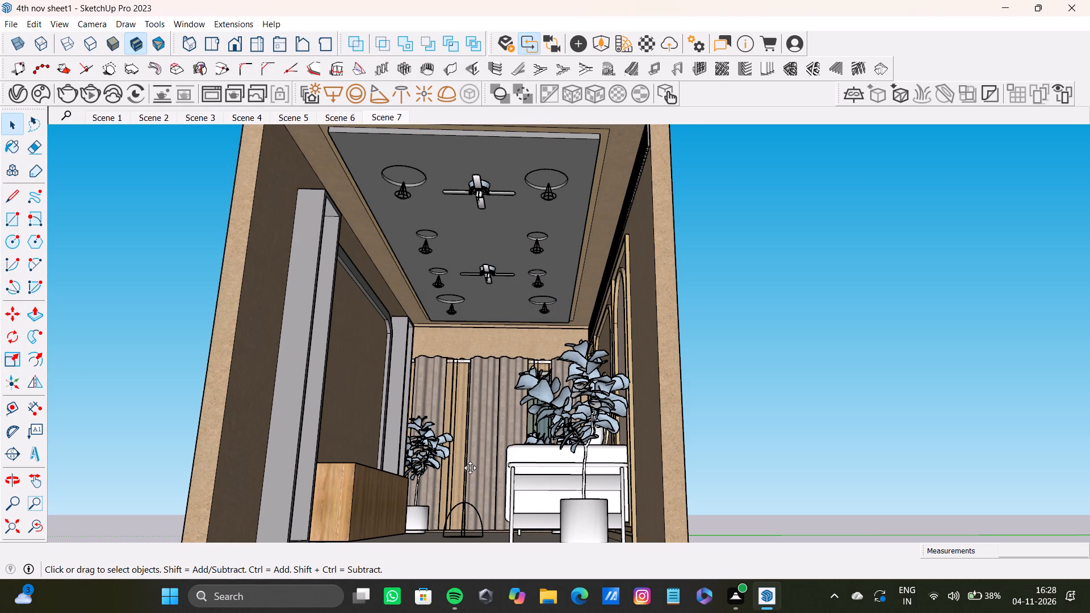
Print the current view of the whole room from its open end to PDF, saving it as 4th nov pdf2 in the pdfs folder.
scroll(337, 331, "down", 20)
scroll(337, 331, "down", 13)
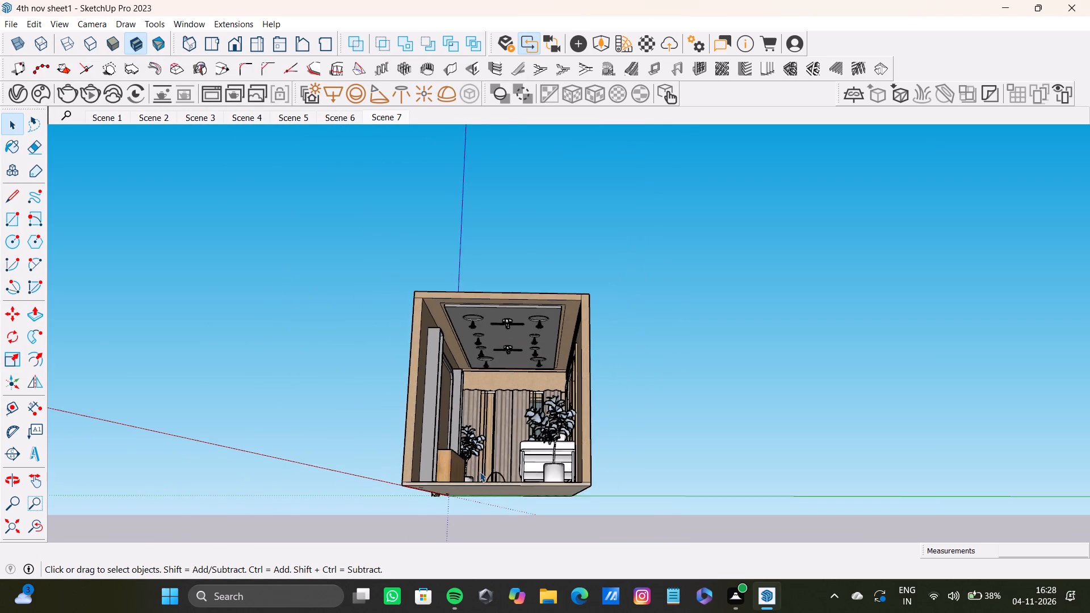
scroll(480, 472, "down", 1)
middle_click_drag(501, 461, 565, 504)
scroll(416, 400, "up", 7, "shift")
middle_click_drag(571, 457, 497, 436, "shift")
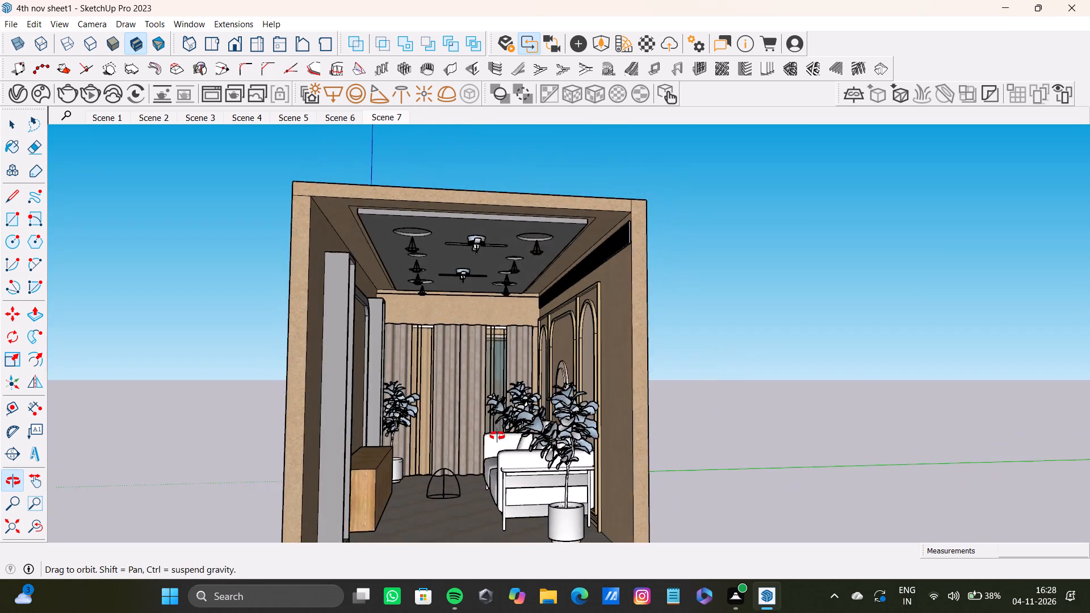
middle_click_drag(497, 436, 505, 420, "shift")
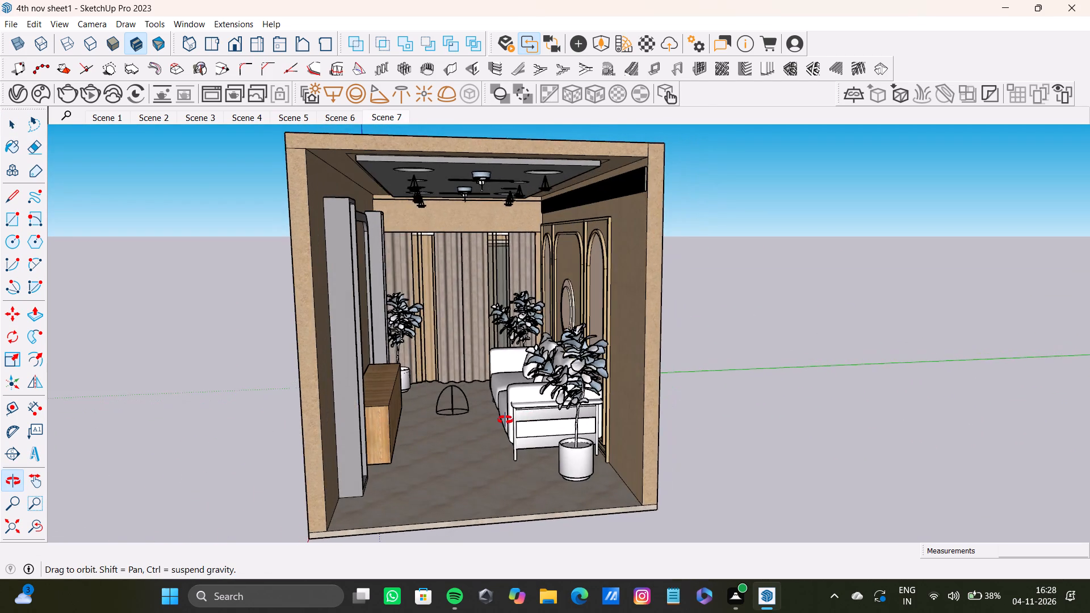
middle_click_drag(505, 420, 463, 410, "shift")
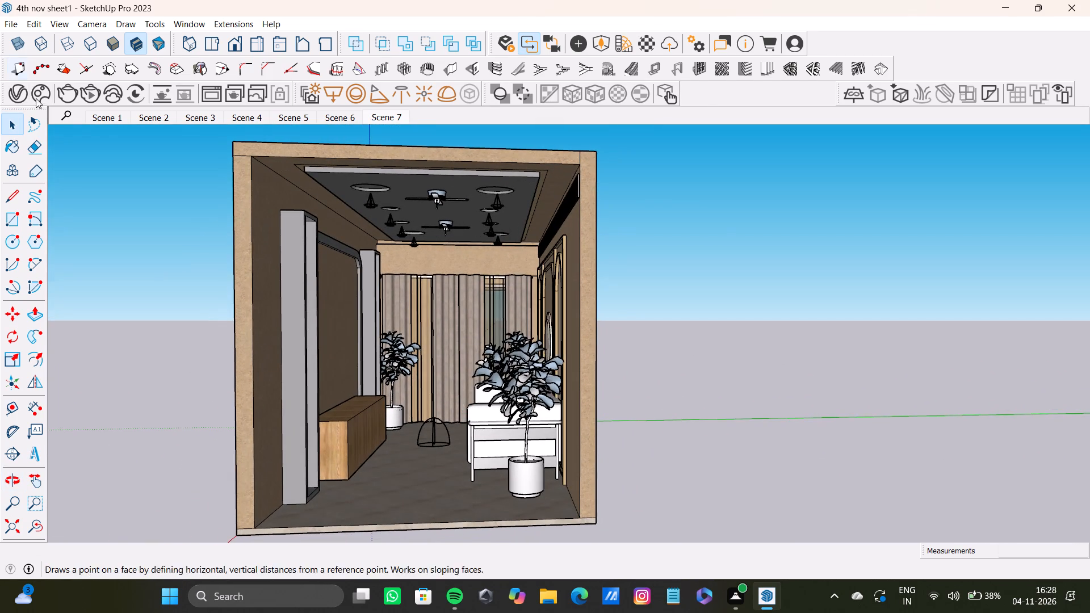
left_click(10, 21)
left_click(27, 262)
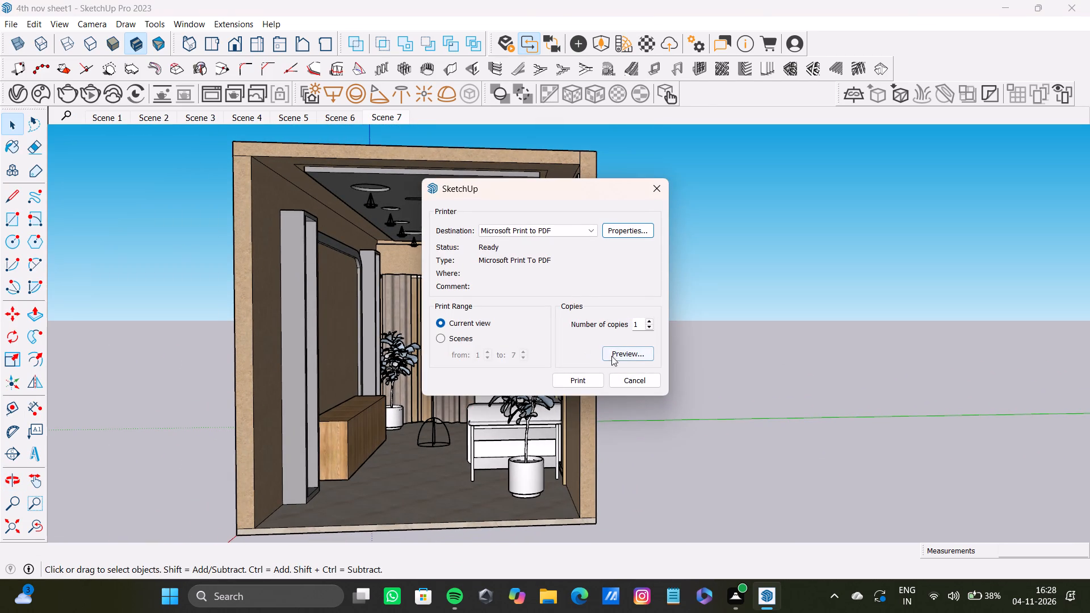
left_click(573, 380)
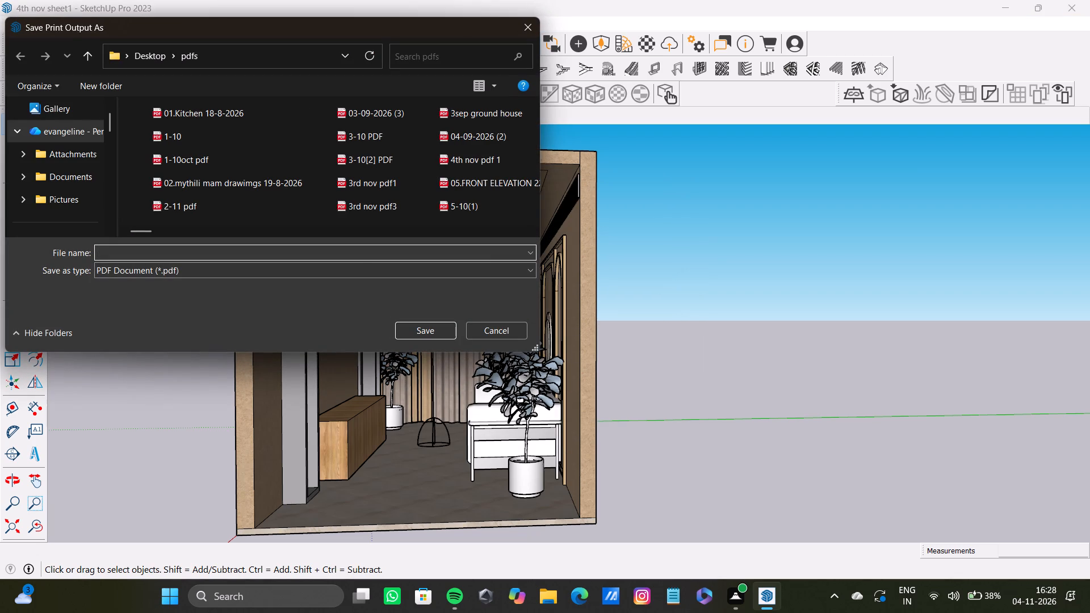
type("4th nov")
key("space")
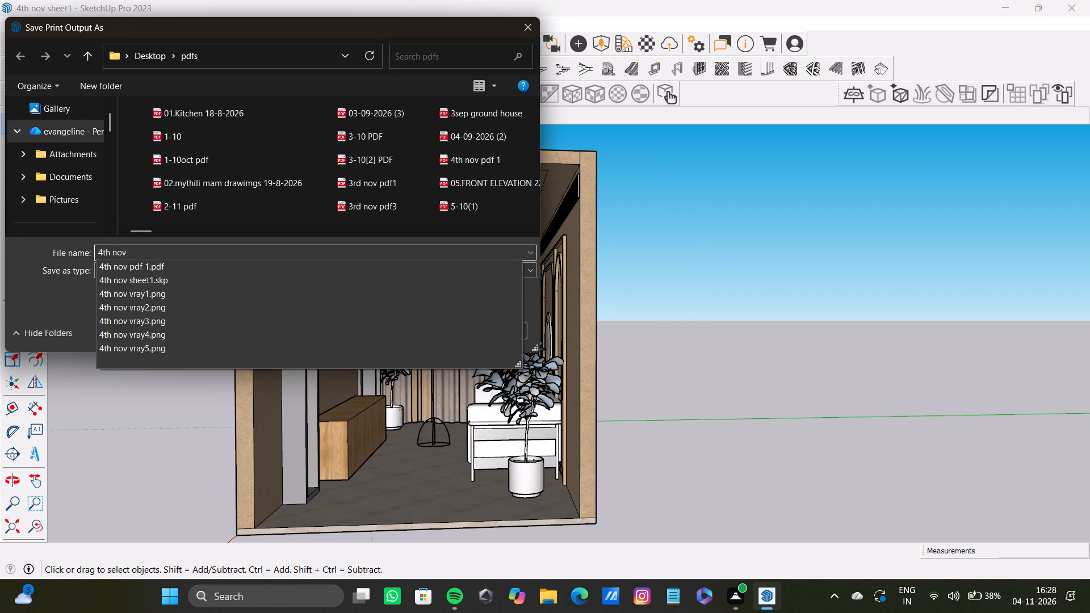
key("p")
type("df2")
key("Return")
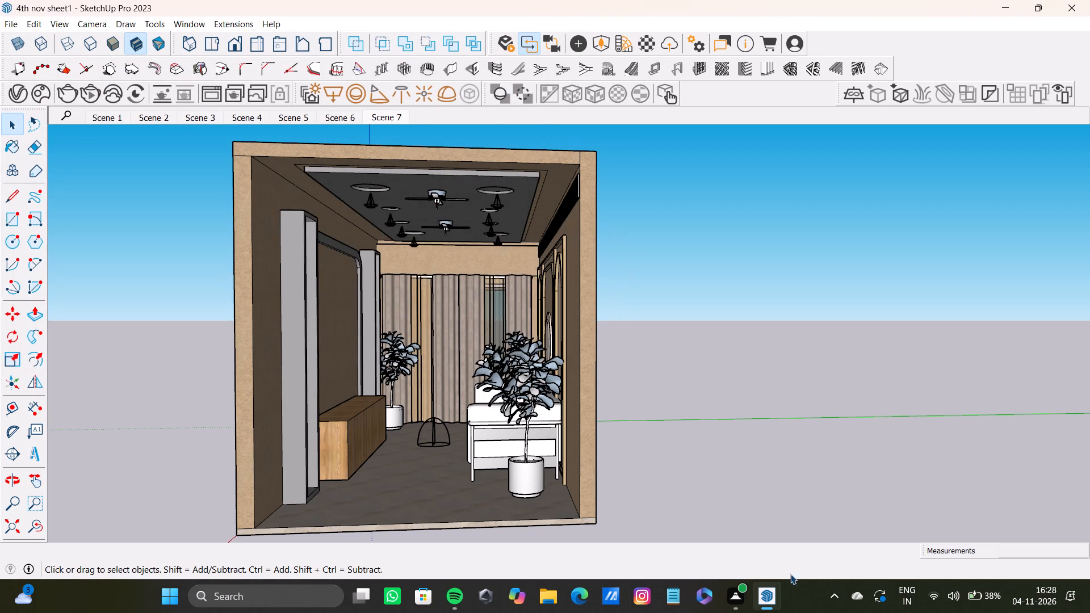
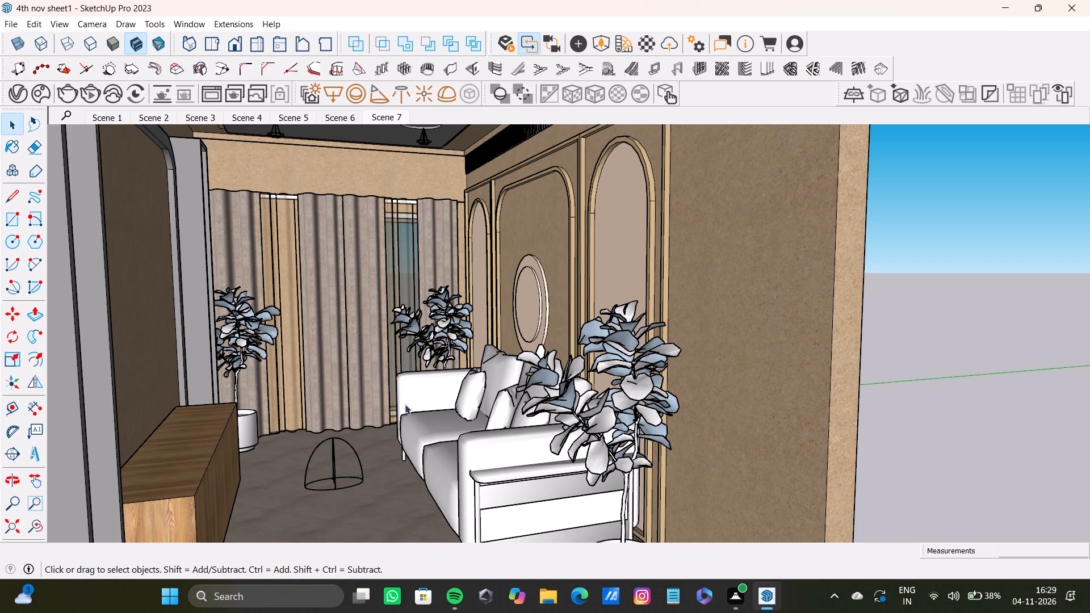
Draw a rectangle about 47' by 60' on the ground beside the room, with one corner on the green axis.
scroll(125, 299, "down", 13)
middle_click_drag(325, 275, 376, 285)
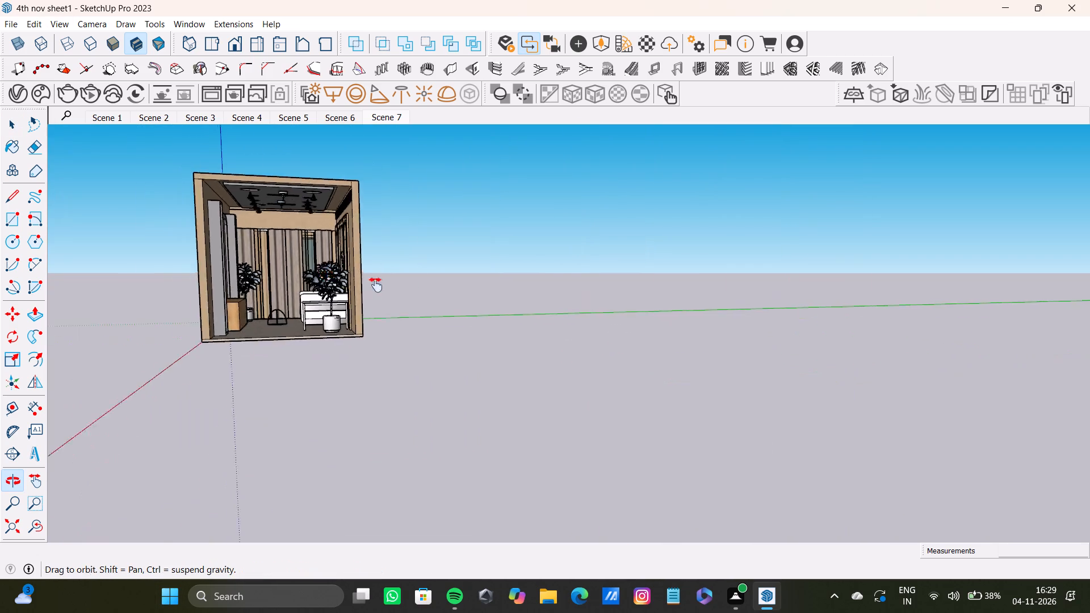
middle_click_drag(376, 285, 267, 367)
scroll(287, 358, "down", 3)
middle_click_drag(293, 366, 355, 377, "shift")
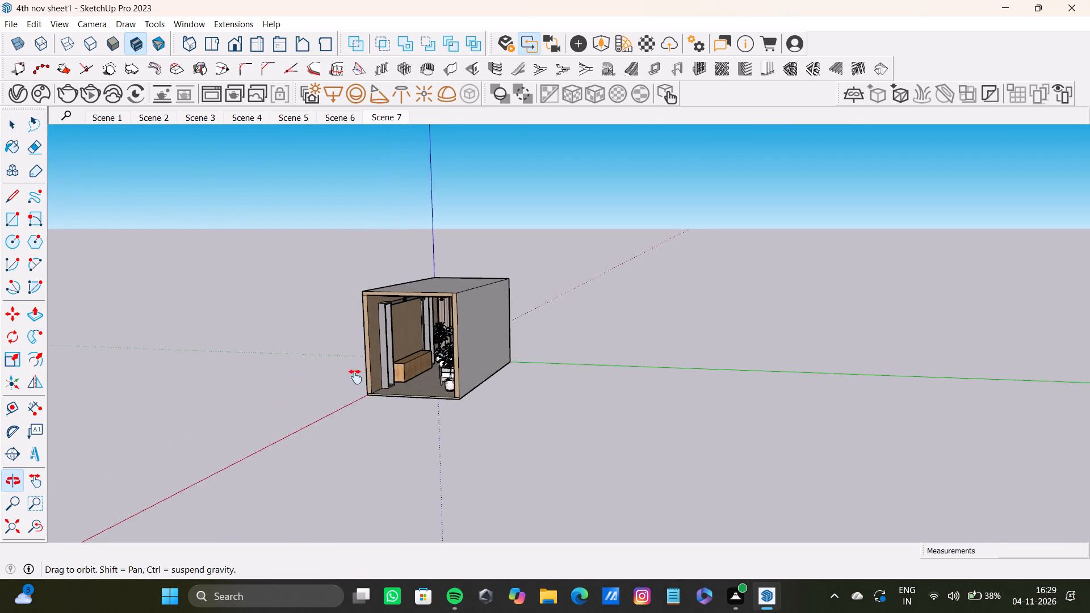
middle_click_drag(355, 377, 392, 376, "shift")
scroll(471, 373, "up", 13)
scroll(425, 366, "down", 7)
middle_click_drag(424, 363, 286, 309, "shift")
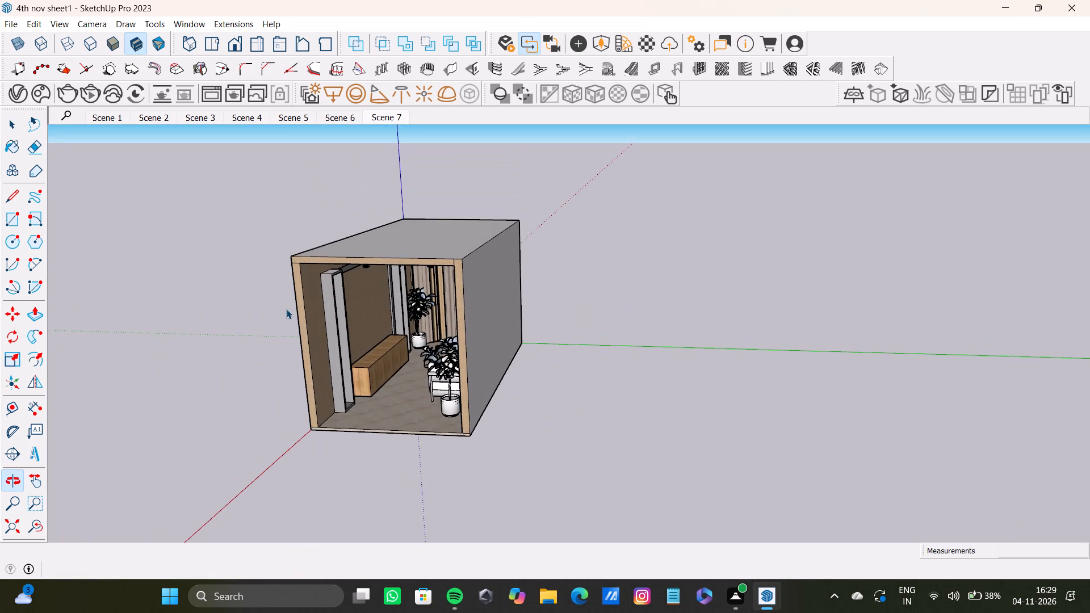
middle_click_drag(286, 309, 425, 397, "shift")
left_click(19, 225)
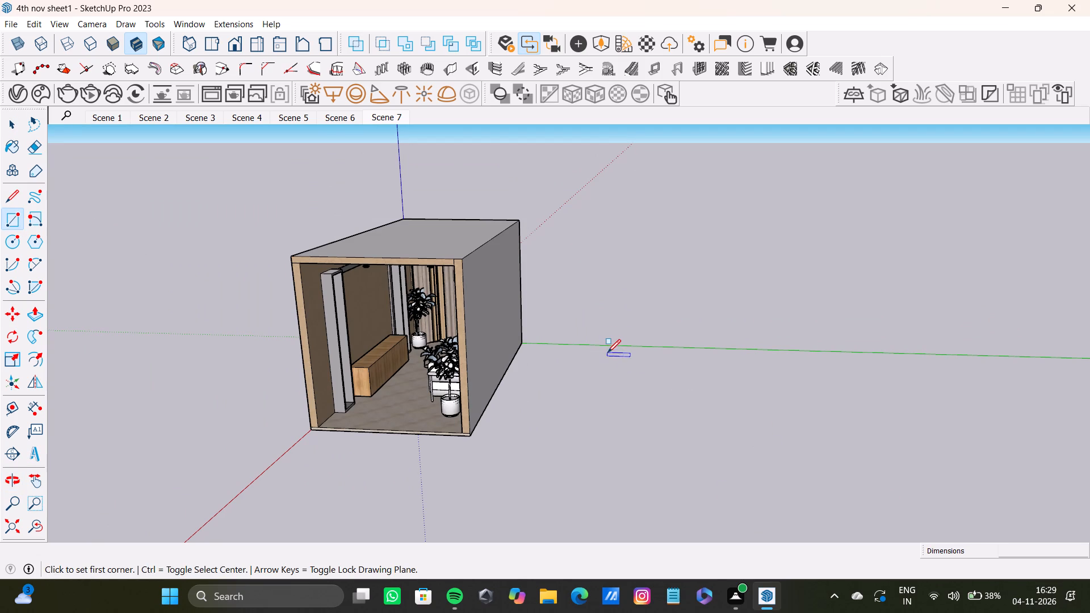
left_click(611, 346)
scroll(789, 470, "down", 4)
middle_click_drag(827, 469, 464, 412, "shift")
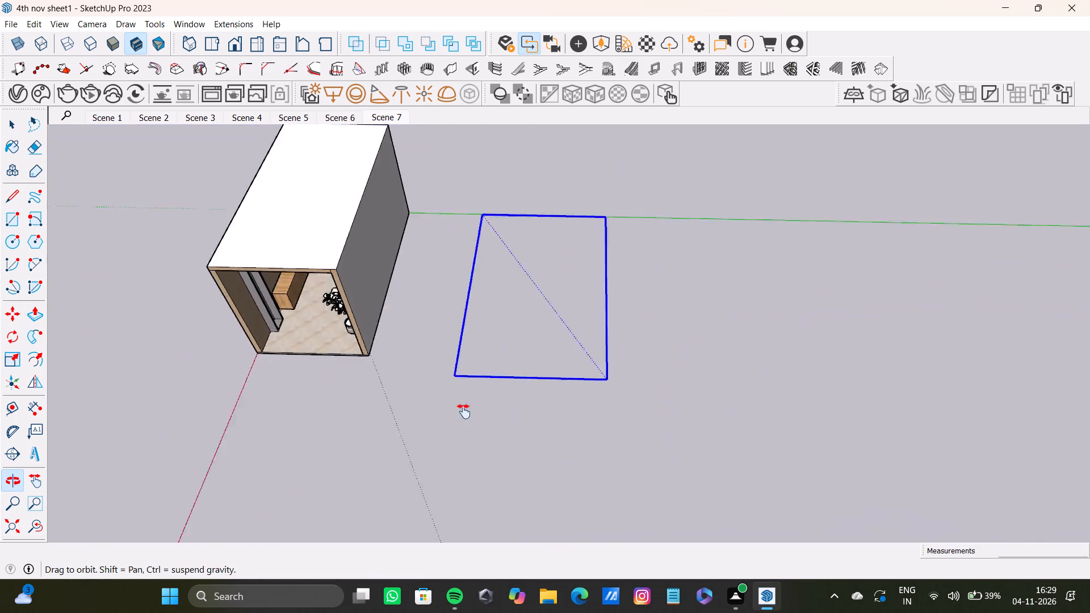
middle_click_drag(464, 412, 460, 452, "shift")
left_click(768, 352)
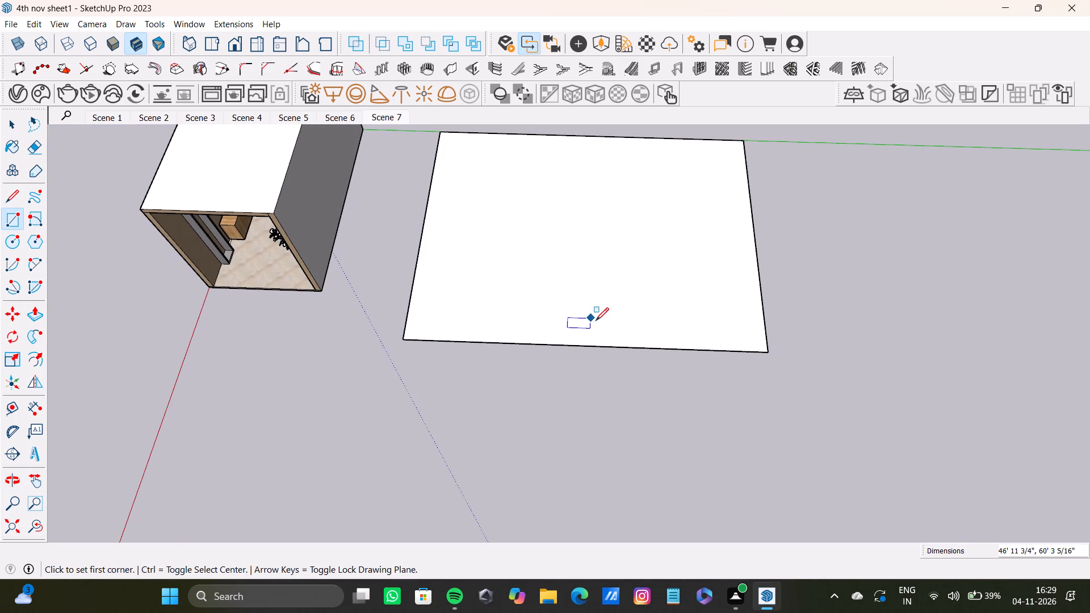
Push/Pull the rectangle's face upward into a thin slab.
key("space")
left_click(597, 315)
key("p")
left_click_drag(598, 315, 596, 306)
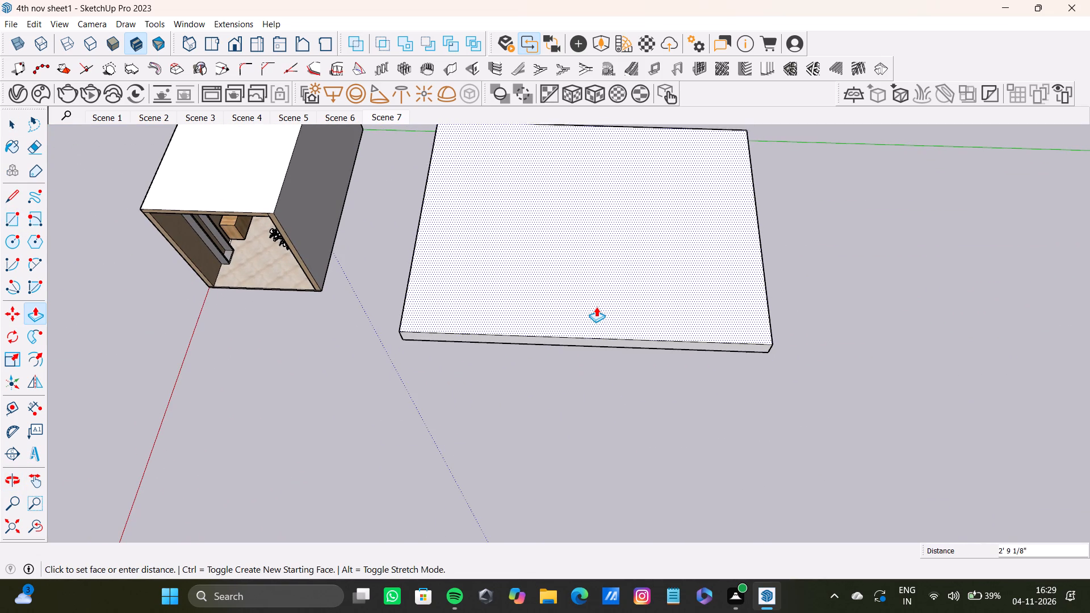
left_click_drag(596, 306, 597, 310)
key("space")
Lay three guides on the slab parallel to its short edge nearest the room, starting about 6' in and spaced about 5' 7" apart.
scroll(606, 316, "down", 5)
middle_click_drag(597, 333, 589, 295)
key("space")
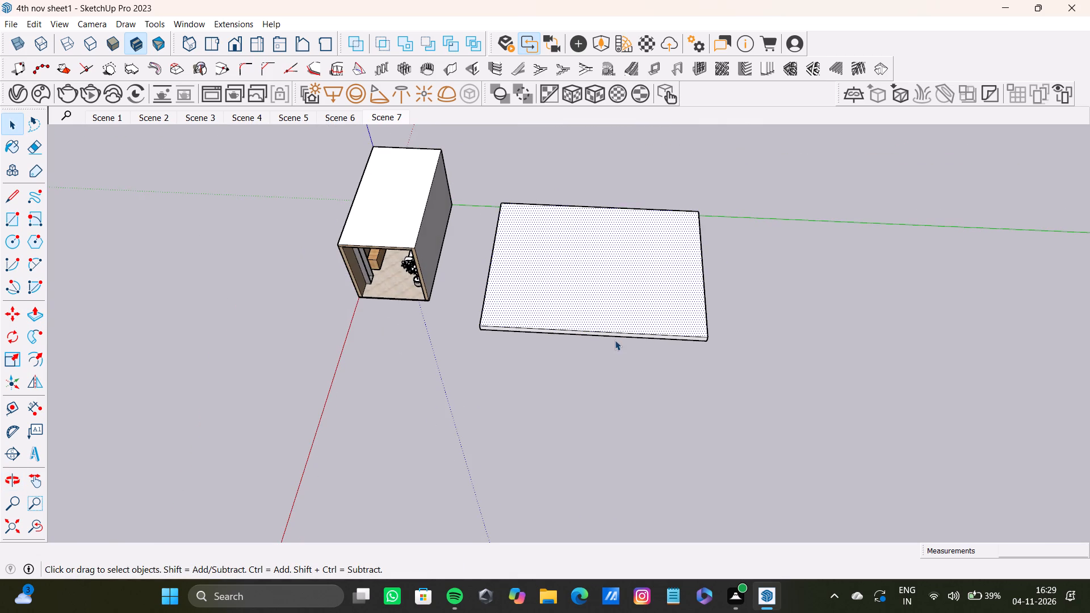
key("t")
scroll(468, 305, "up", 6)
left_click_drag(493, 308, 500, 306)
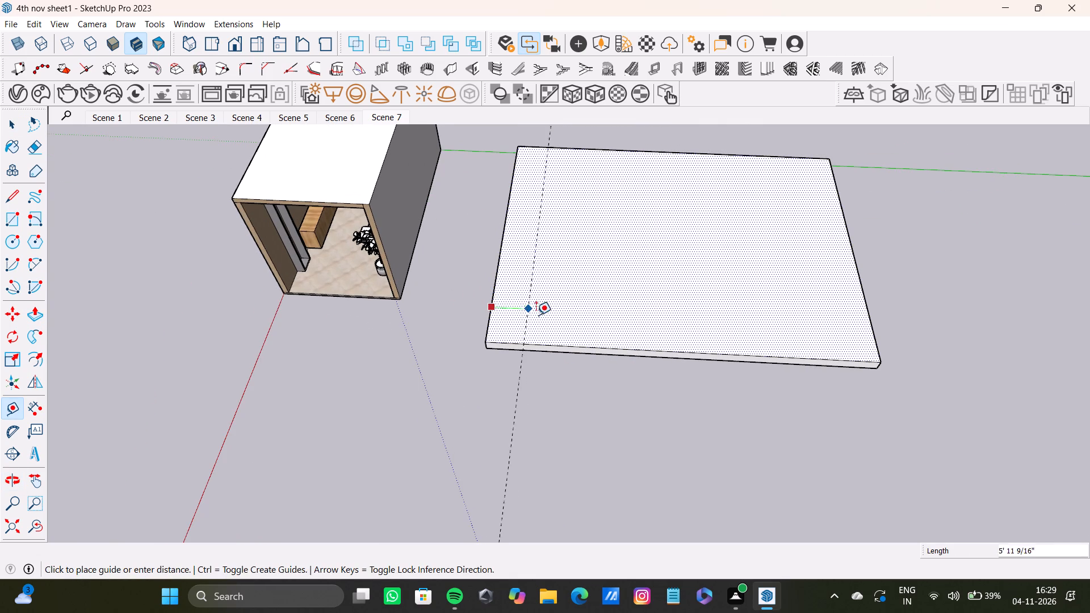
left_click(524, 322)
left_click(522, 324)
double_click(559, 328)
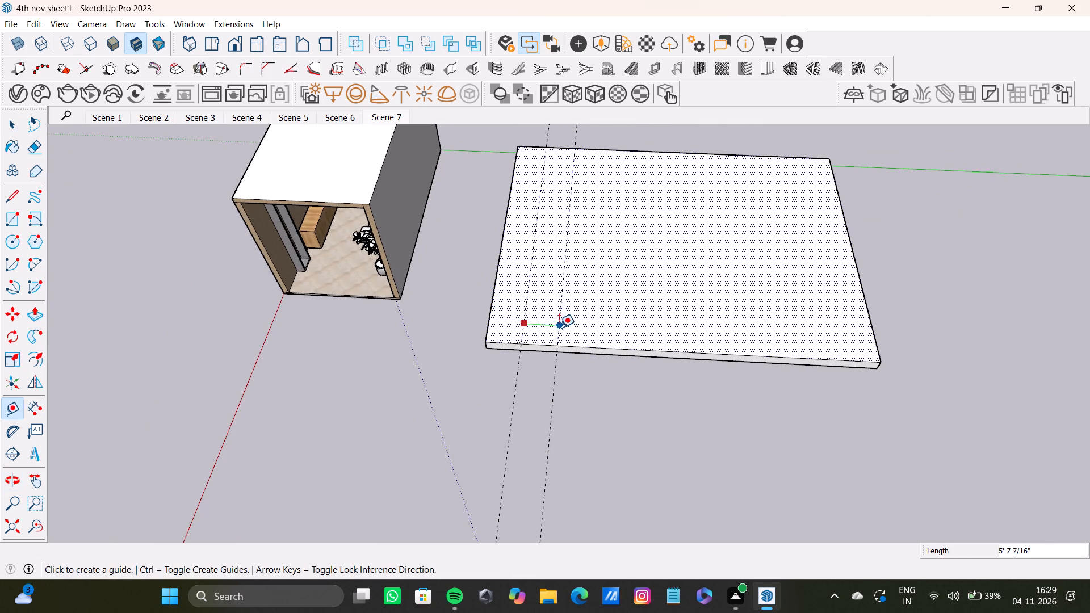
left_click(592, 326)
left_click(582, 324)
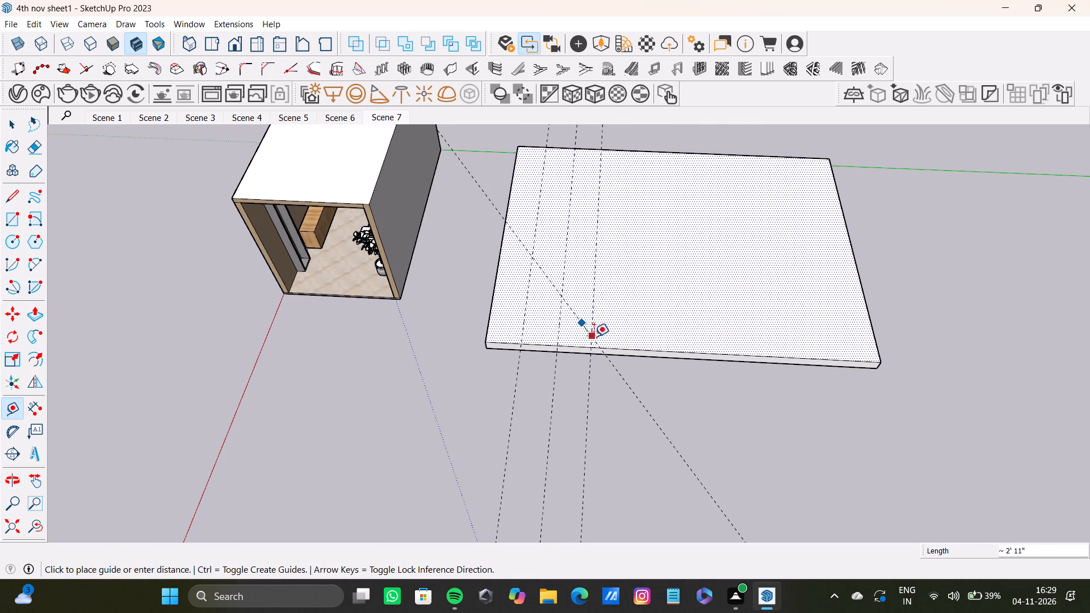
key("space")
Extend the row of parallel guides across the slab to its far short edge, spaced about 5' to 6' apart.
key("t")
left_click(593, 324)
double_click(625, 326)
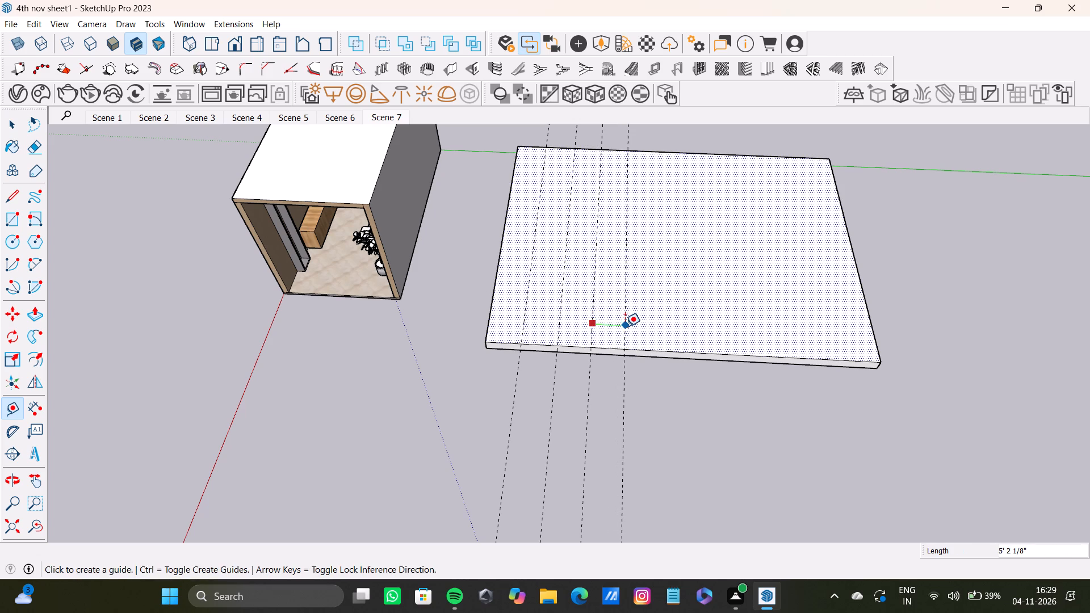
left_click(654, 325)
left_click(651, 326)
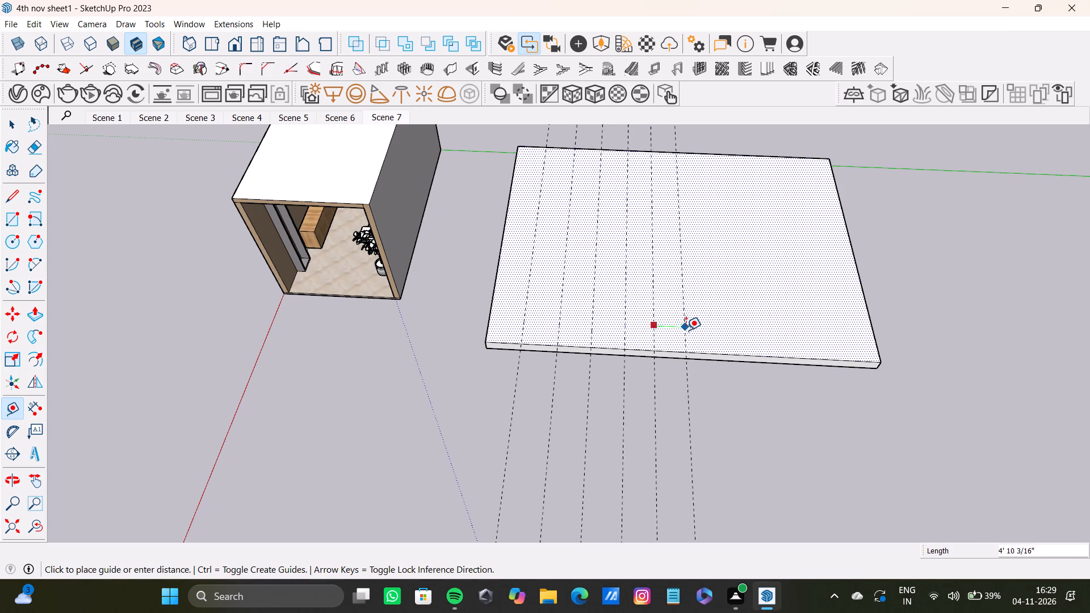
double_click(686, 330)
left_click(719, 333)
left_click(715, 337)
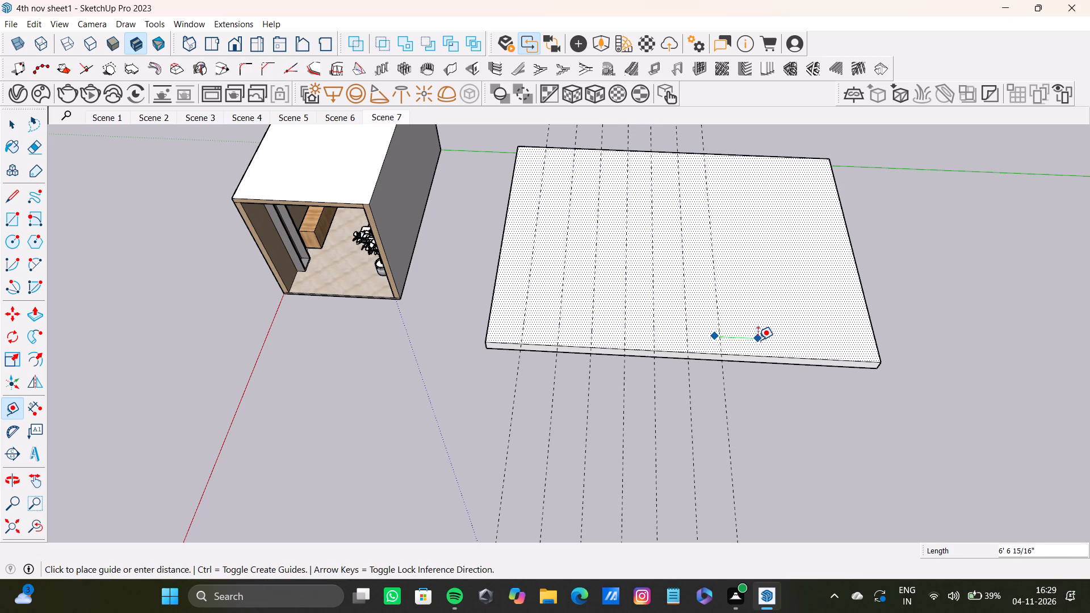
key("space")
key("t")
left_click(720, 337)
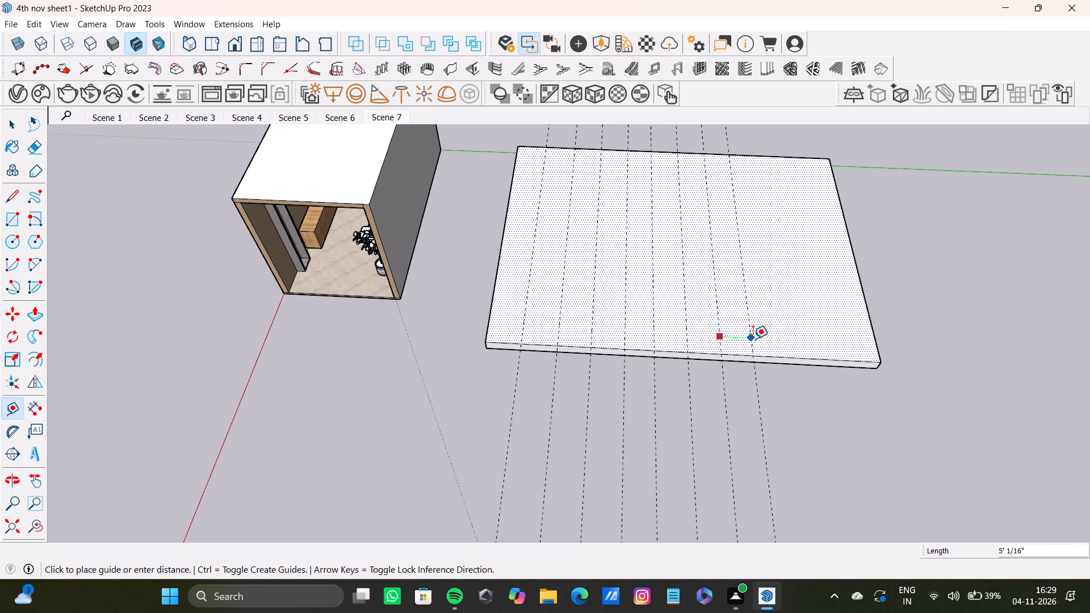
double_click(752, 339)
double_click(789, 337)
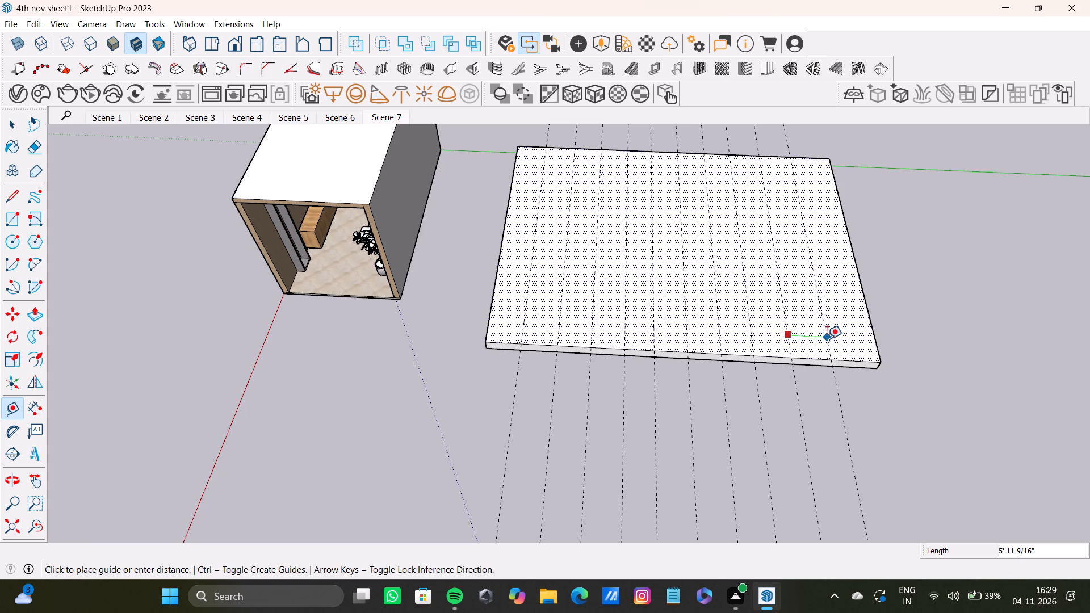
double_click(827, 339)
left_click(863, 340)
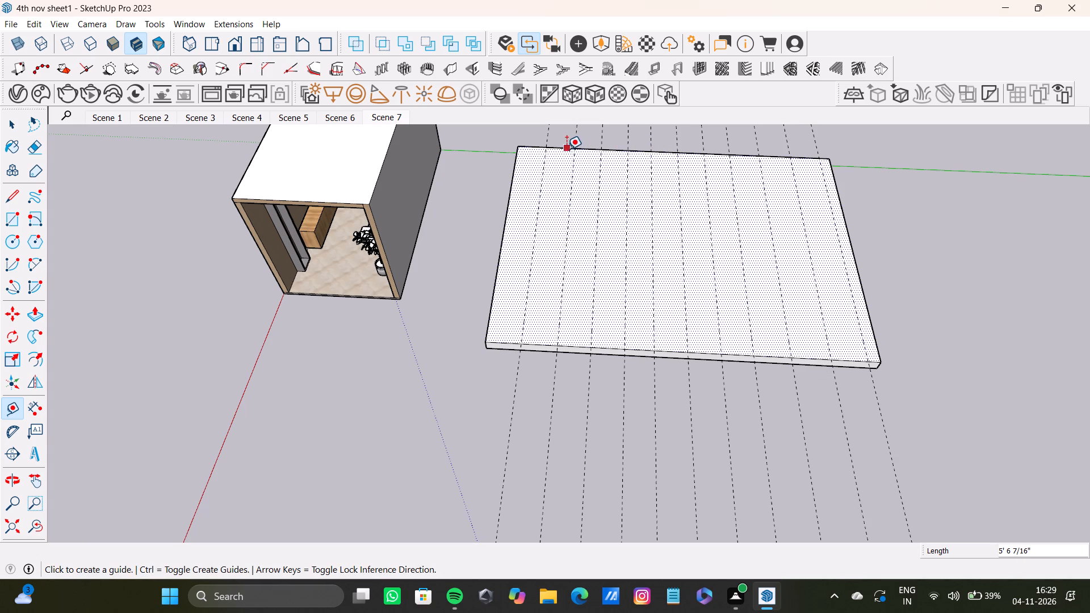
Lay perpendicular guides from the slab's long edge on the green axis towards the opposite edge, forming a grid.
left_click(567, 149)
double_click(567, 165)
double_click(564, 183)
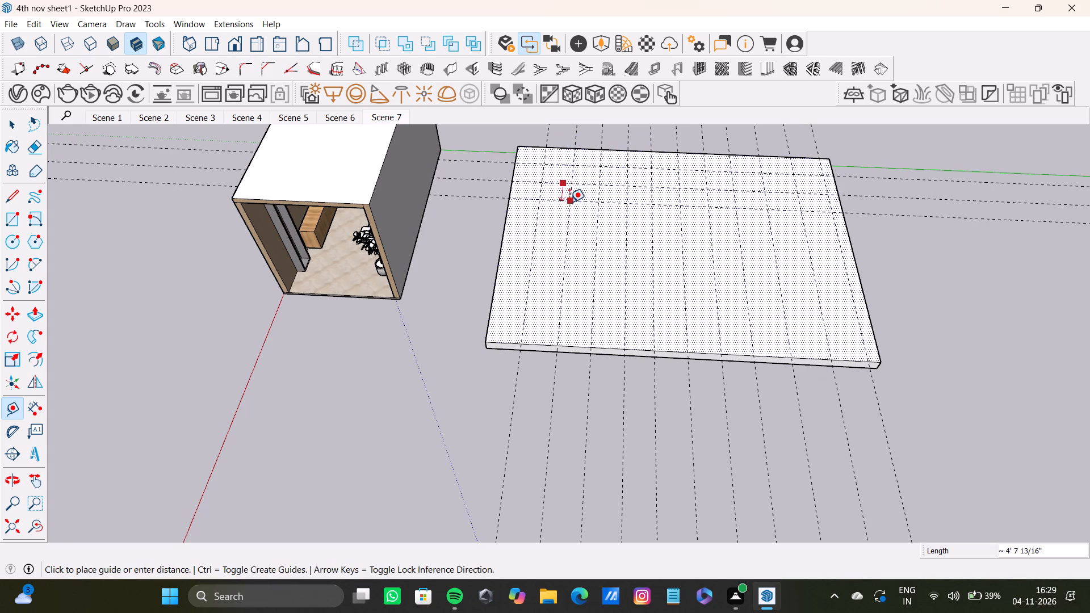
double_click(569, 204)
key("space")
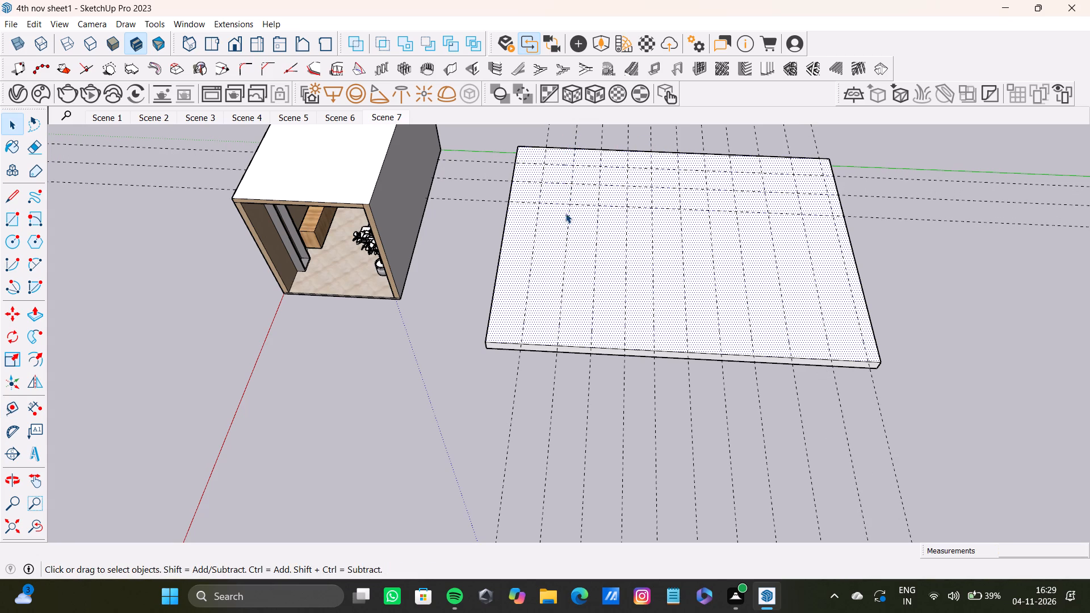
key("t")
left_click(555, 201)
double_click(555, 217)
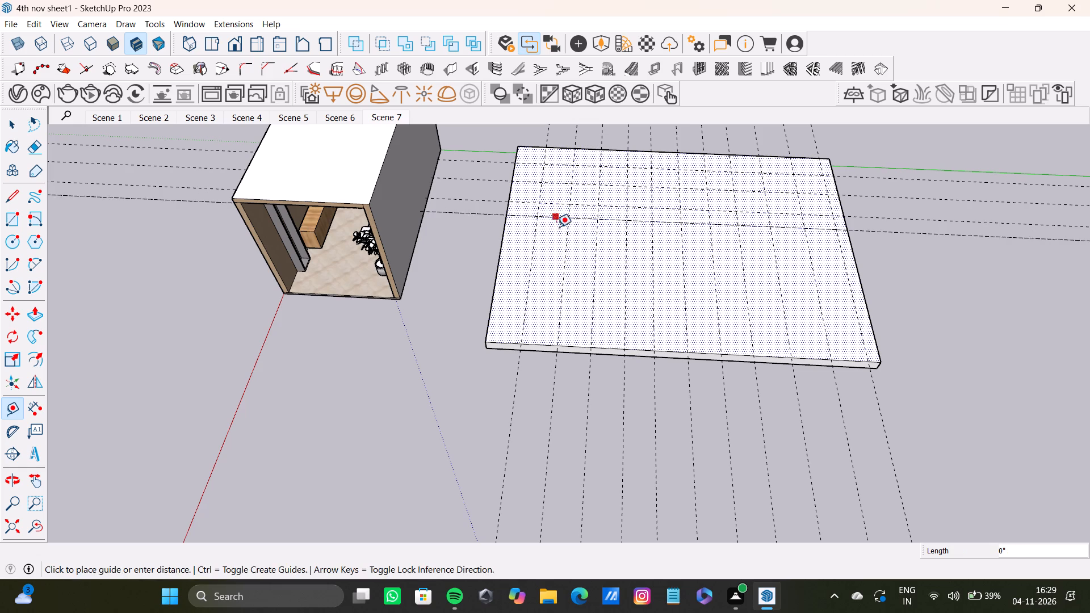
double_click(560, 237)
left_click(564, 255)
left_click(557, 253)
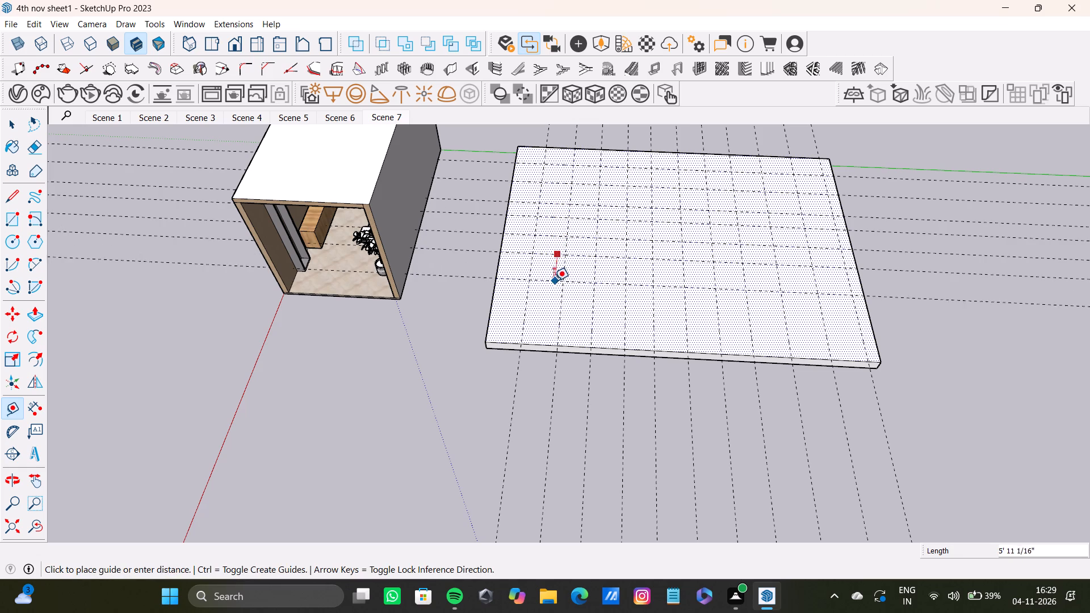
double_click(554, 274)
double_click(549, 291)
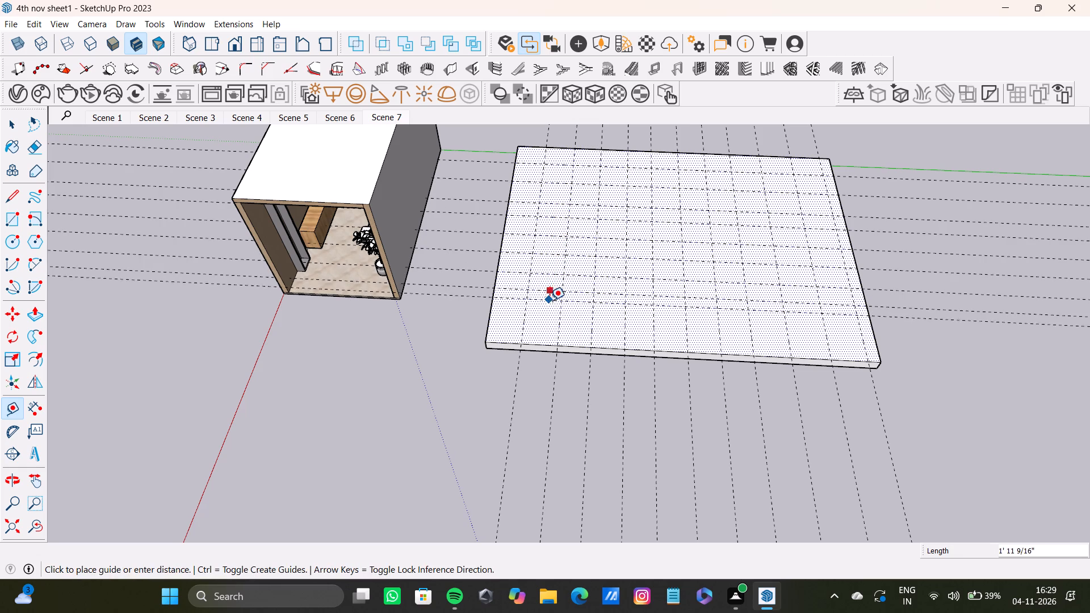
left_click(548, 308)
left_click(546, 306)
left_click(547, 325)
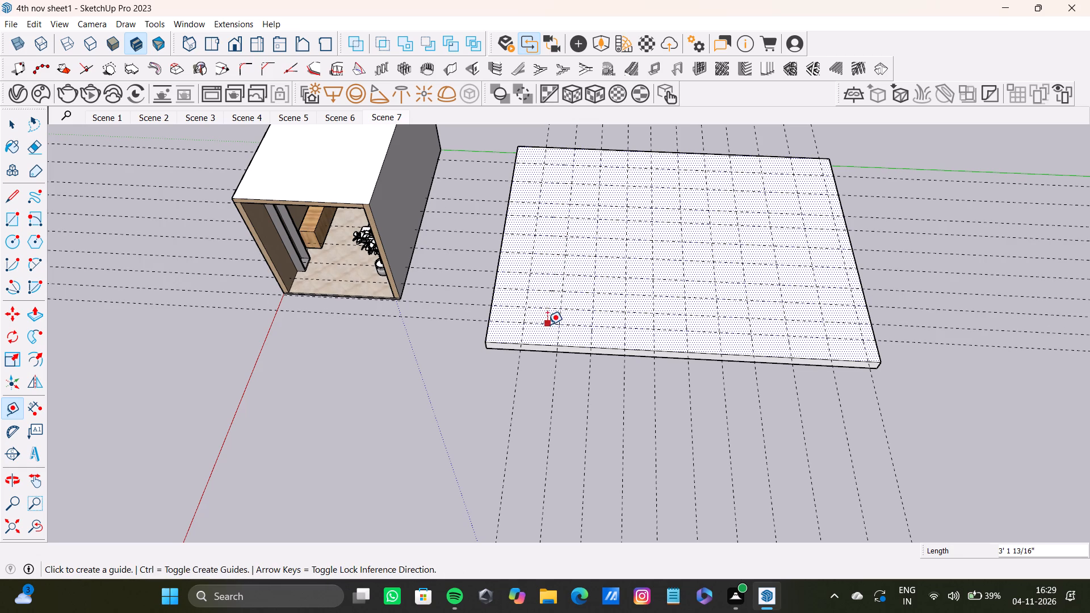
Subdivide the first grid bay beside the slab's short edge nearest the room with parallel guides about 1' 1" apart.
scroll(515, 234, "up", 9)
key("t")
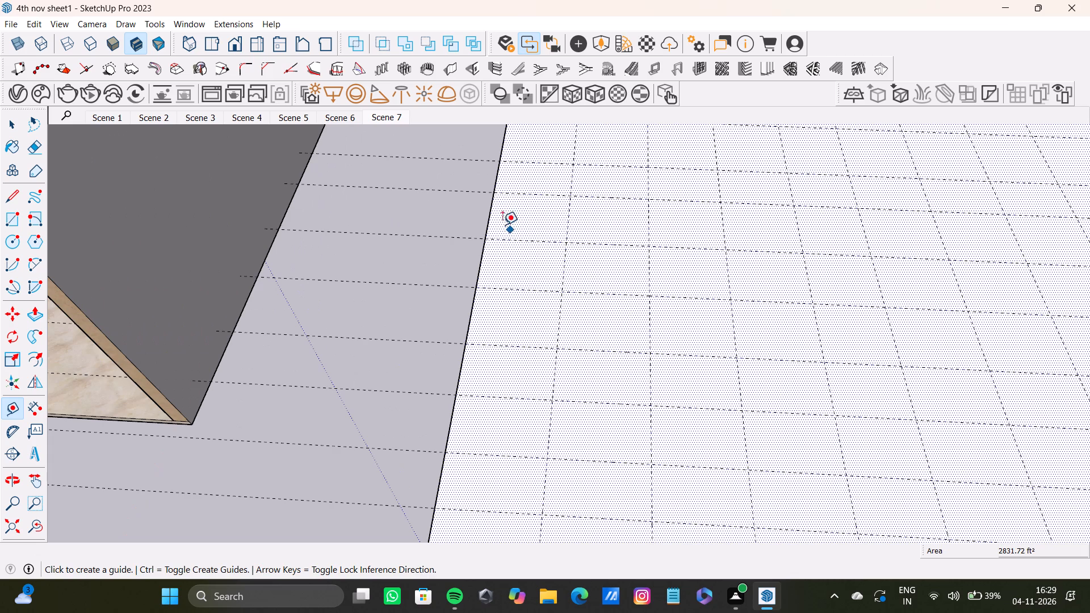
left_click(491, 216)
left_click(506, 219)
left_click(502, 217)
double_click(522, 217)
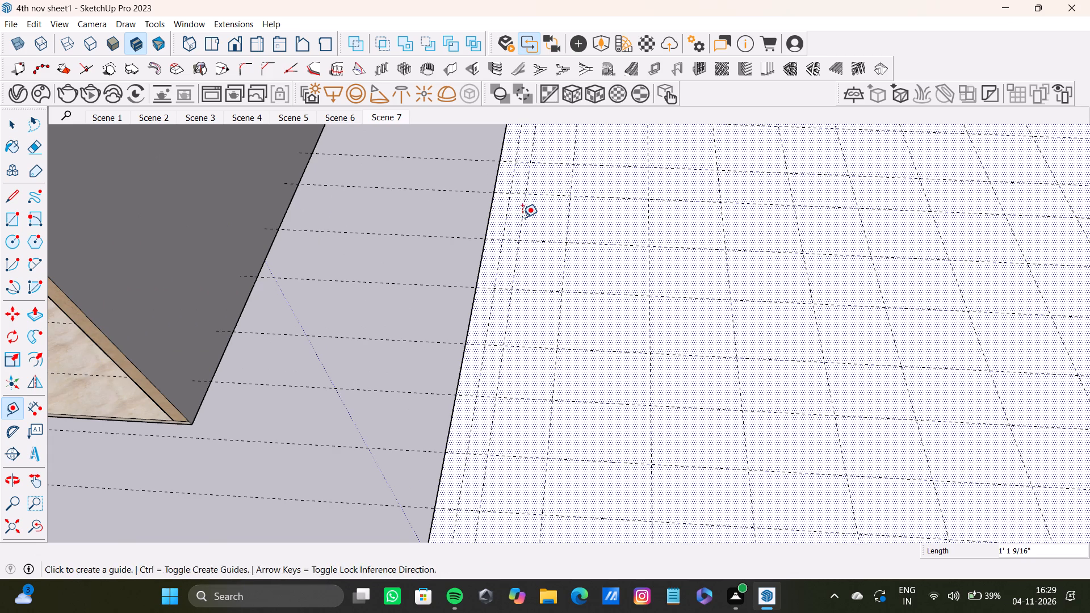
left_click(542, 219)
left_click(542, 219)
double_click(557, 221)
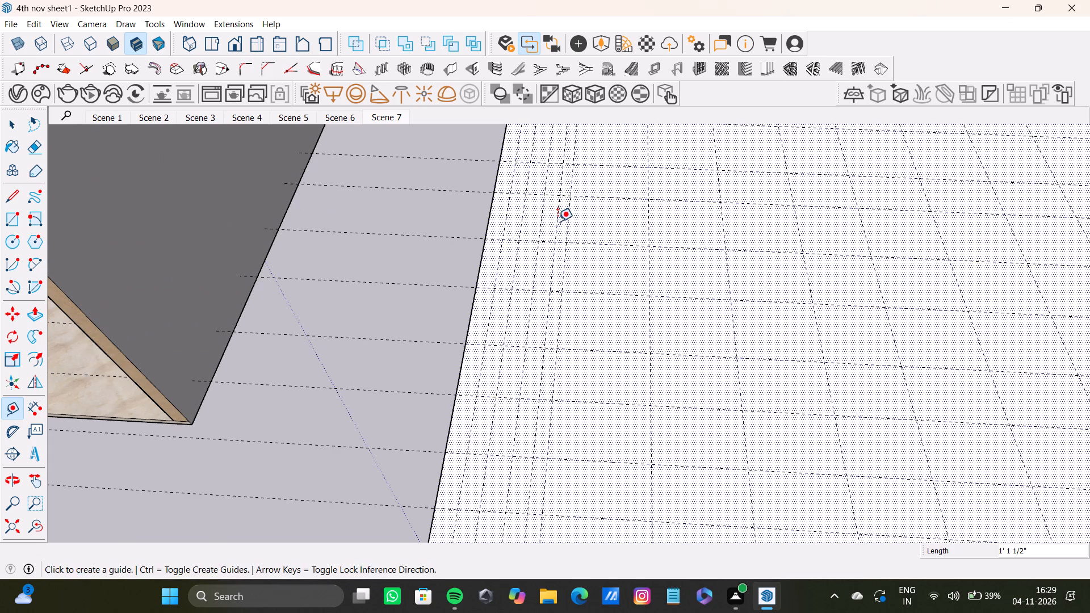
Subdivide the second and third grid bays with parallel guides about 1' 1" to 1' 3" apart.
double_click(580, 222)
double_click(596, 228)
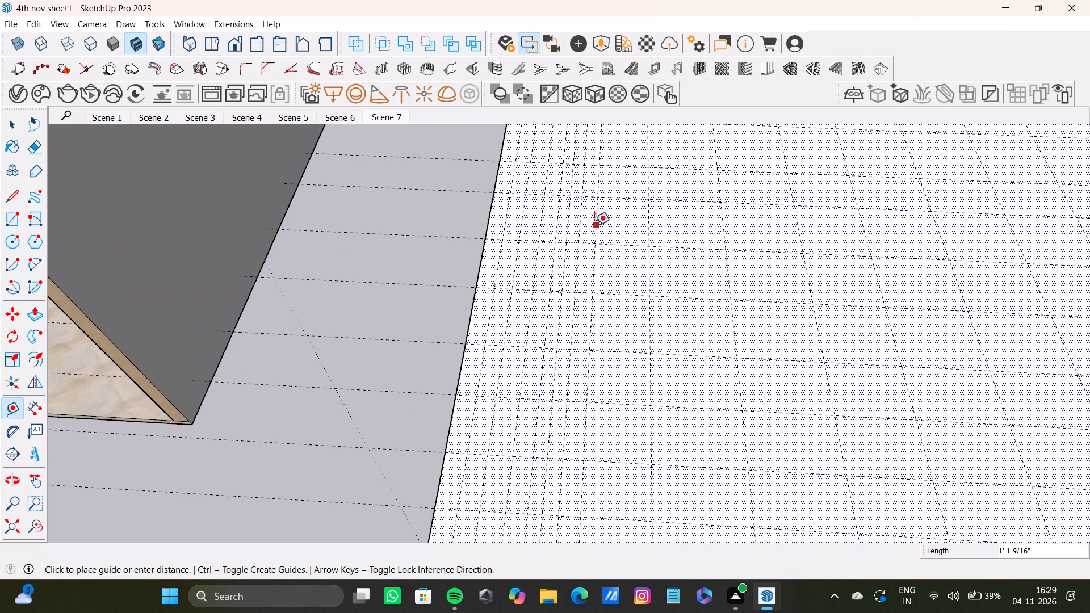
double_click(617, 232)
left_click(634, 233)
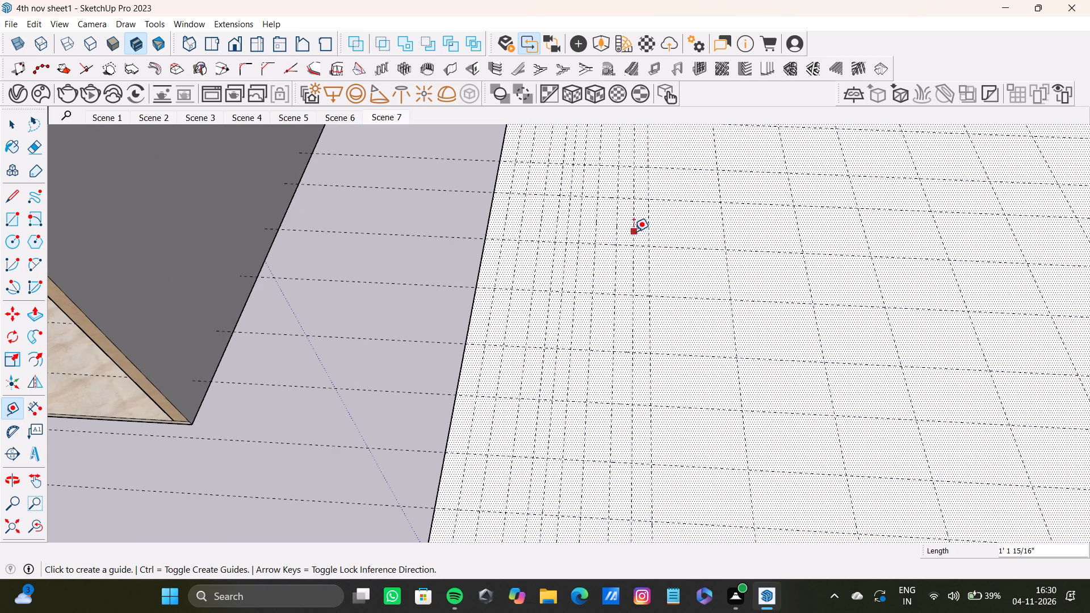
left_click(634, 230)
double_click(663, 230)
double_click(681, 237)
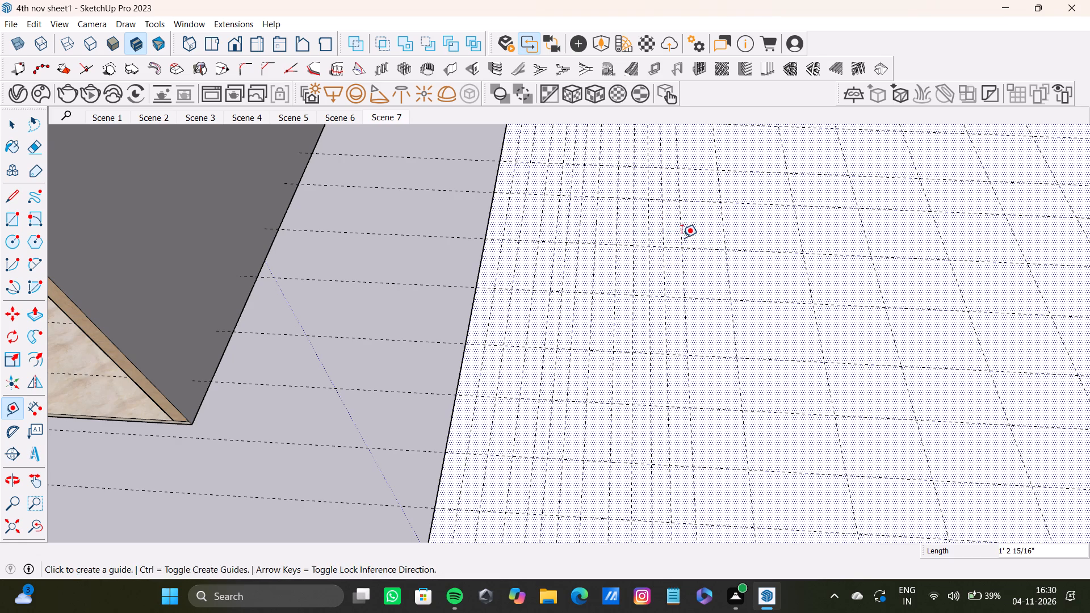
double_click(699, 238)
left_click(716, 236)
Subdivide the fourth grid bay with parallel guides spaced about 1' 4" to 1' 7" apart.
middle_click_drag(714, 229, 563, 230, "shift")
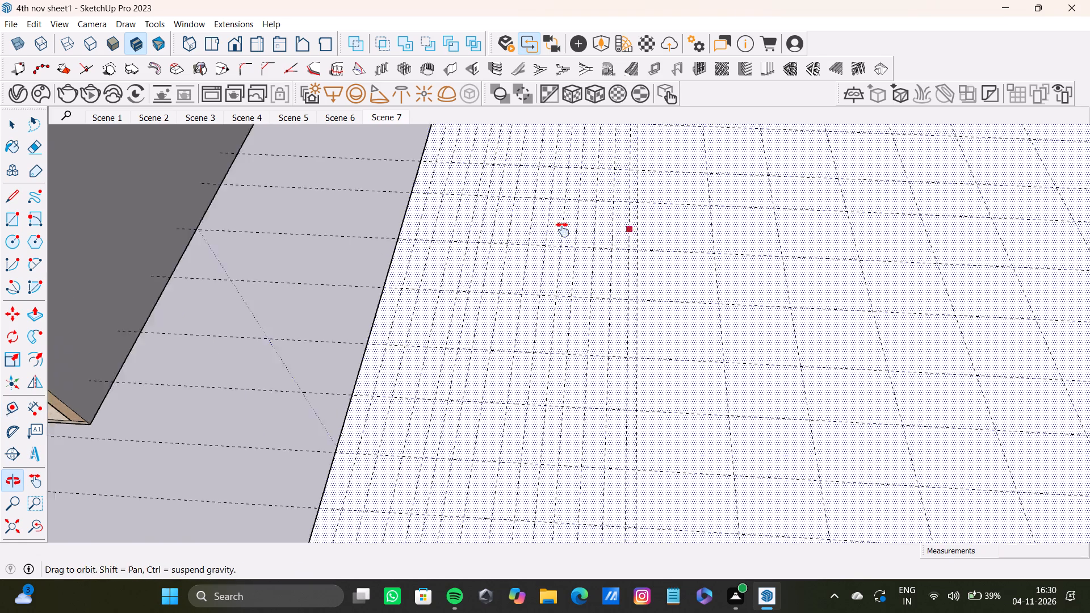
middle_click_drag(563, 230, 509, 278, "shift")
scroll(509, 279, "up", 4)
left_click(508, 279)
double_click(546, 281)
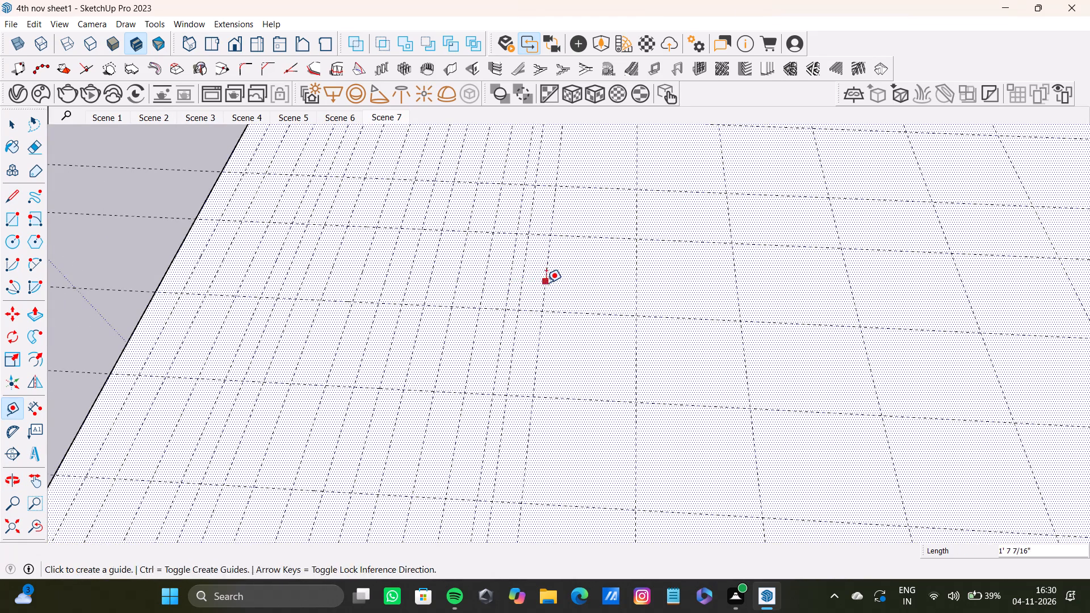
double_click(564, 282)
double_click(584, 284)
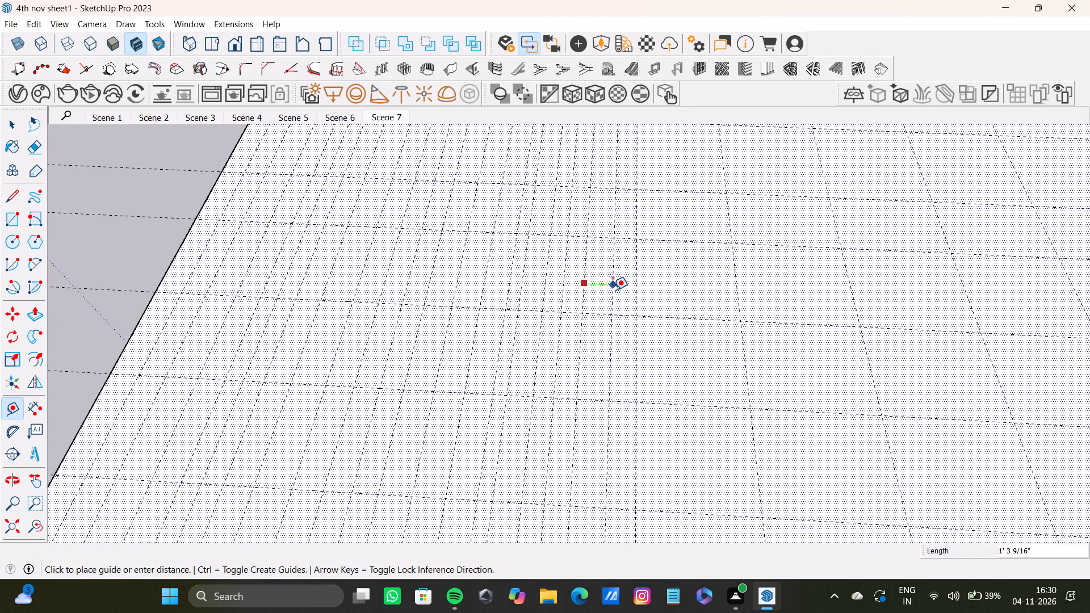
double_click(613, 290)
Subdivide the next two undivided grid bays along the slab's long edge with parallel guides about 11 1/2" to 1' 2" apart.
left_click(649, 295)
left_click_drag(649, 295, 654, 295)
double_click(675, 298)
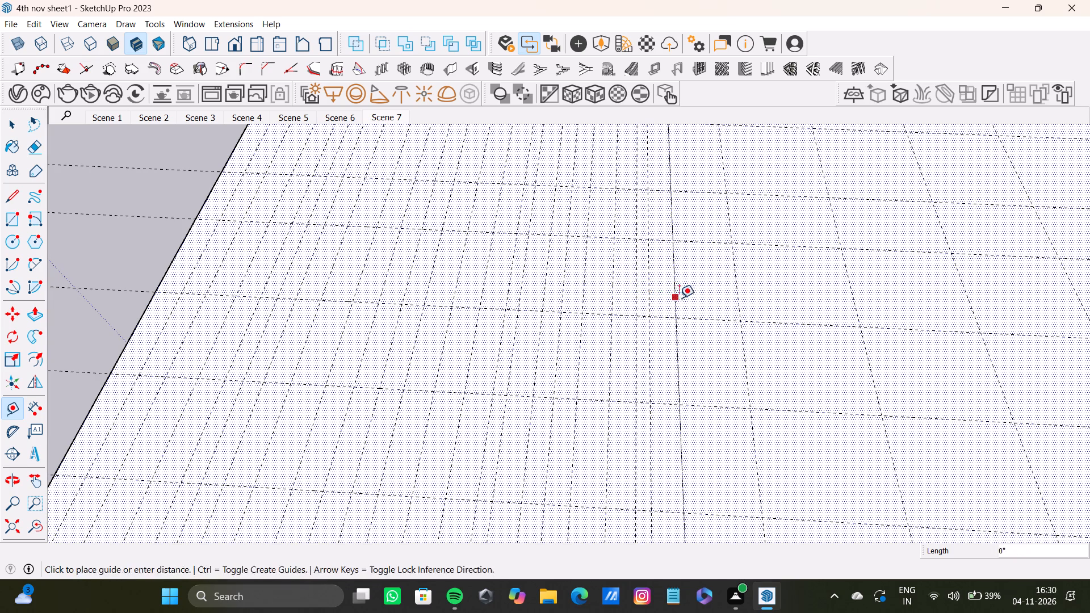
double_click(701, 301)
double_click(723, 301)
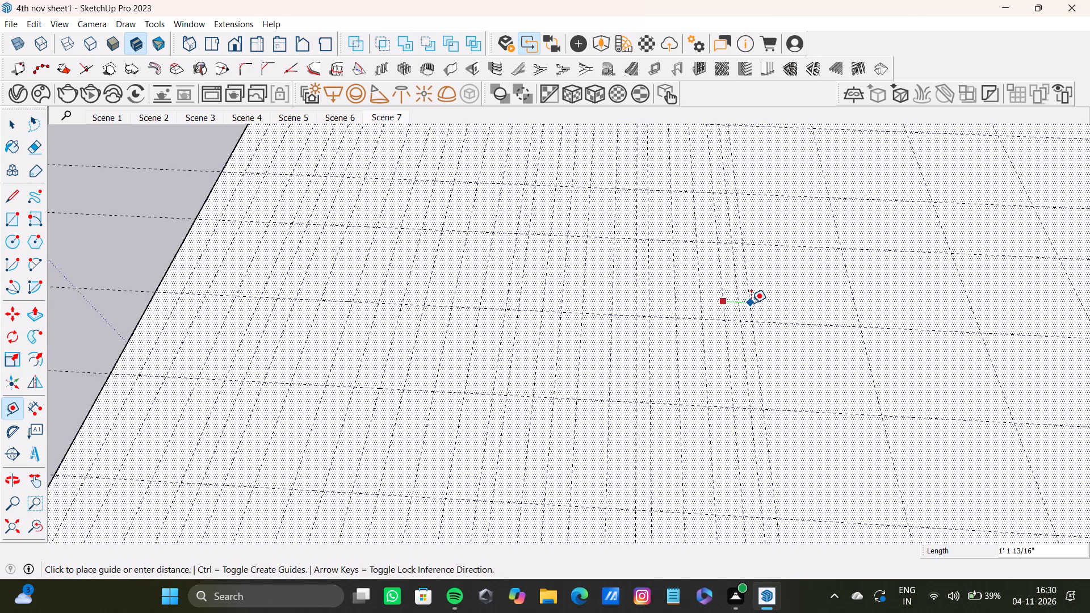
double_click(751, 303)
double_click(777, 303)
double_click(802, 304)
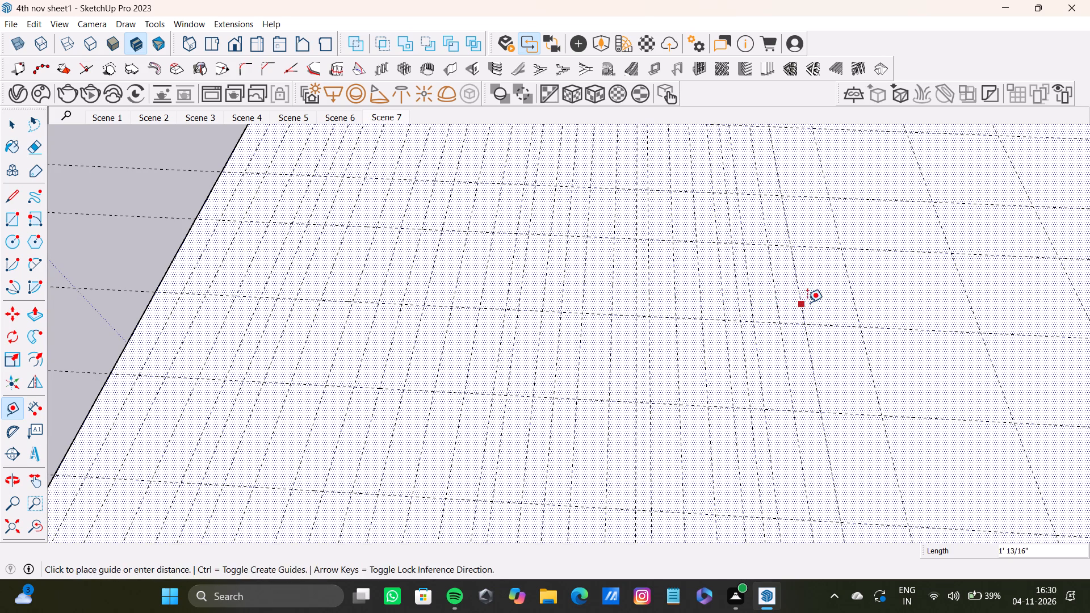
double_click(825, 303)
double_click(845, 303)
left_click(867, 302)
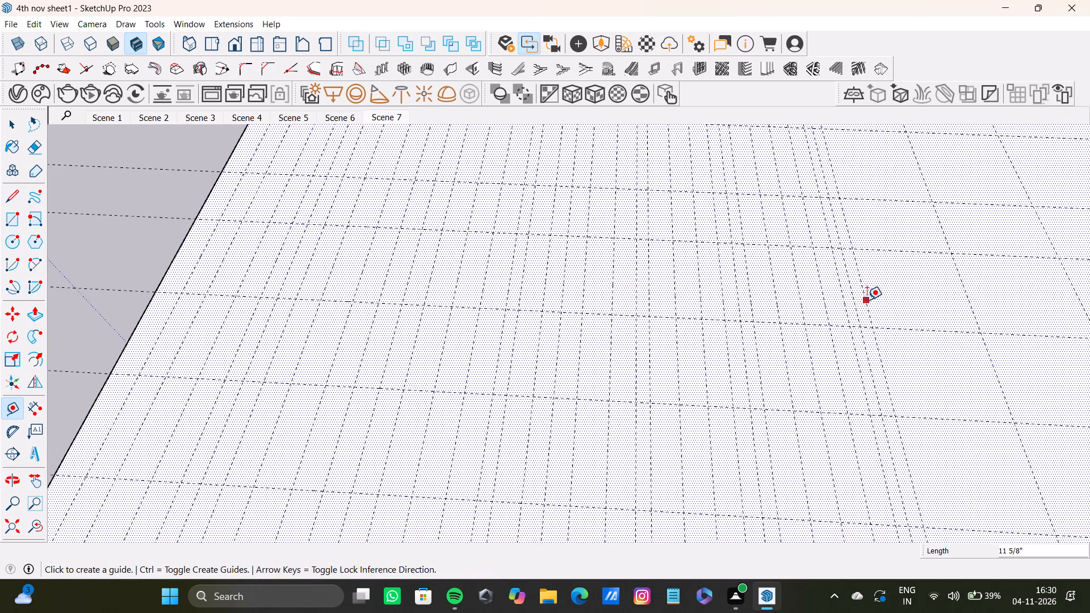
Subdivide the following grid bay and begin the one beyond it with parallel guides about 10" to 1' 3" apart.
middle_click_drag(861, 296, 666, 291, "shift")
left_click(670, 291)
double_click(697, 292)
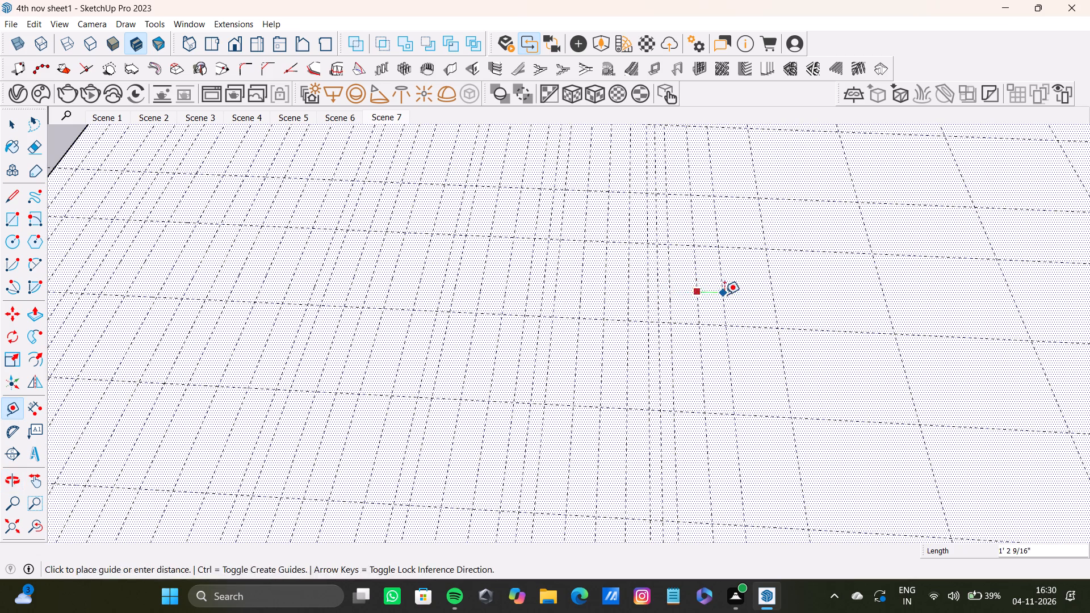
double_click(724, 295)
double_click(742, 298)
double_click(761, 297)
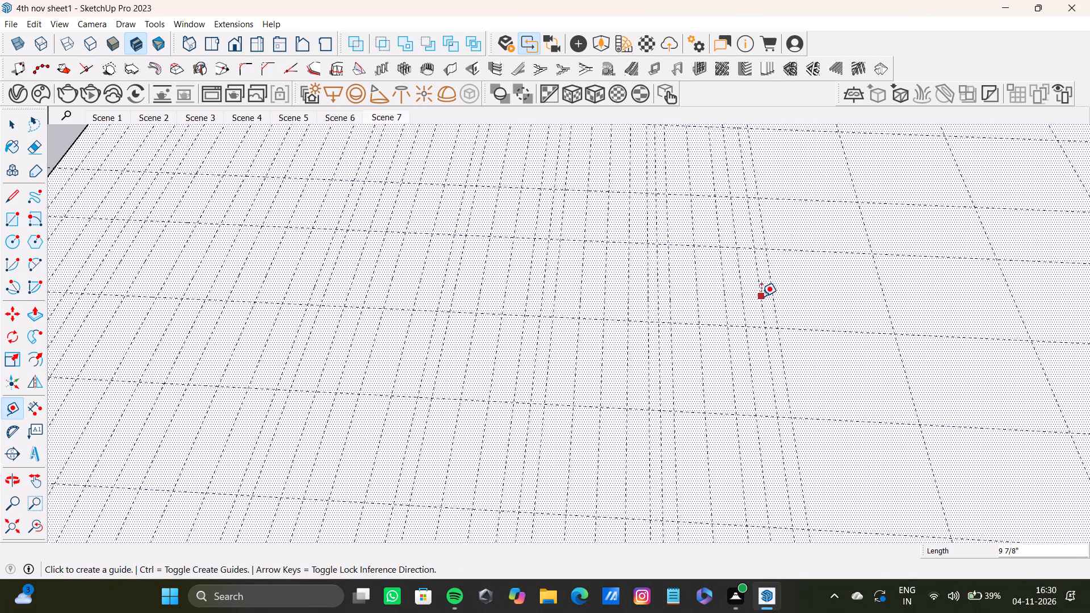
double_click(786, 299)
double_click(815, 304)
left_click(836, 305)
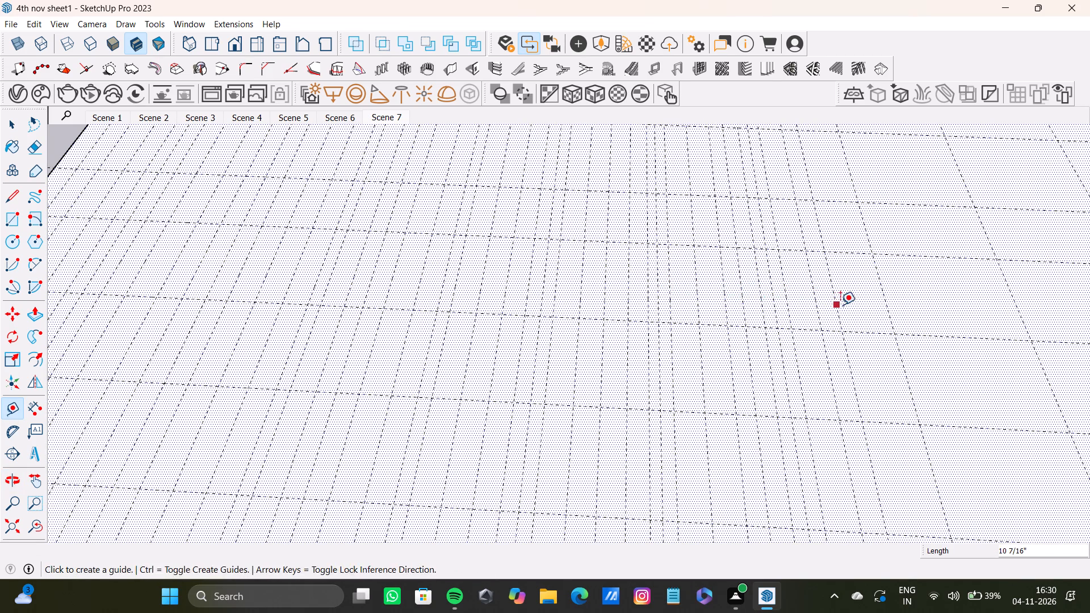
left_click(842, 304)
key("space")
Finish the partly divided bay and subdivide the one beyond it with parallel guides about 8" to 1' 2" apart.
key("t")
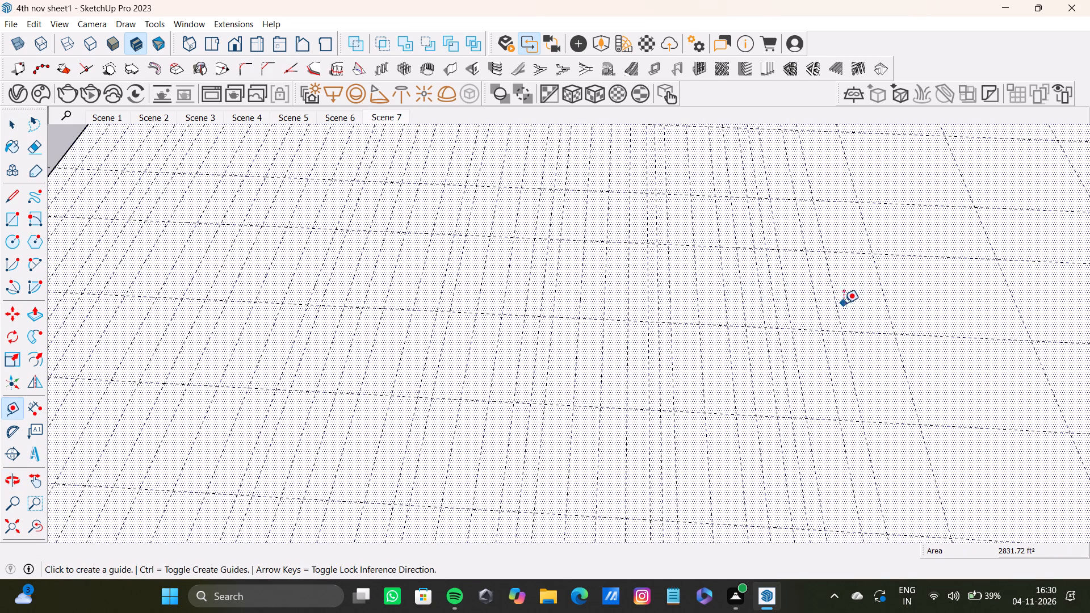
left_click(840, 310)
double_click(857, 311)
double_click(875, 313)
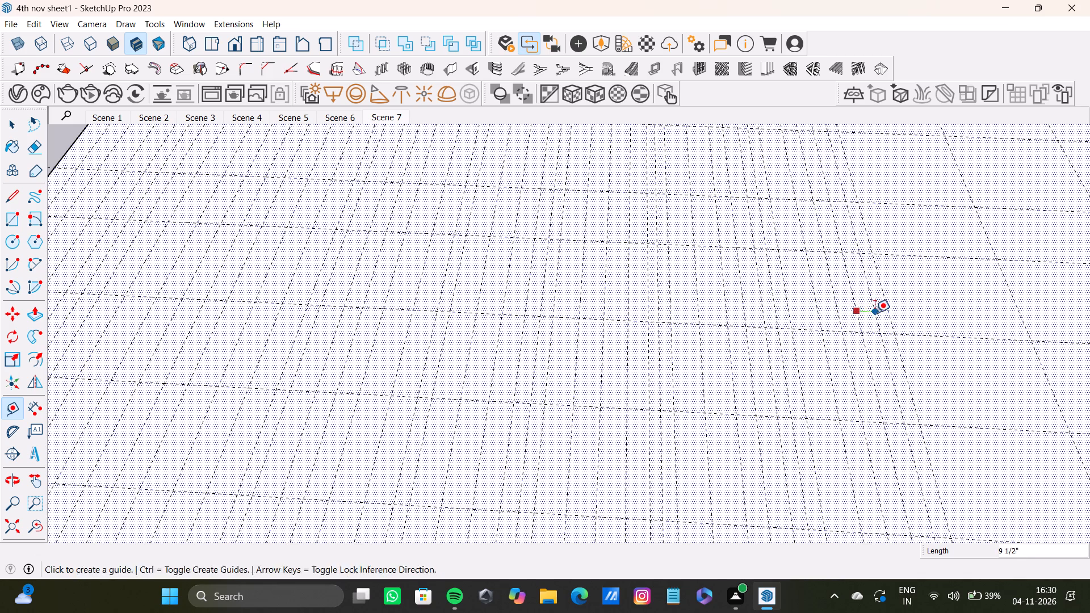
double_click(903, 312)
left_click(925, 312)
left_click_drag(926, 313, 936, 313)
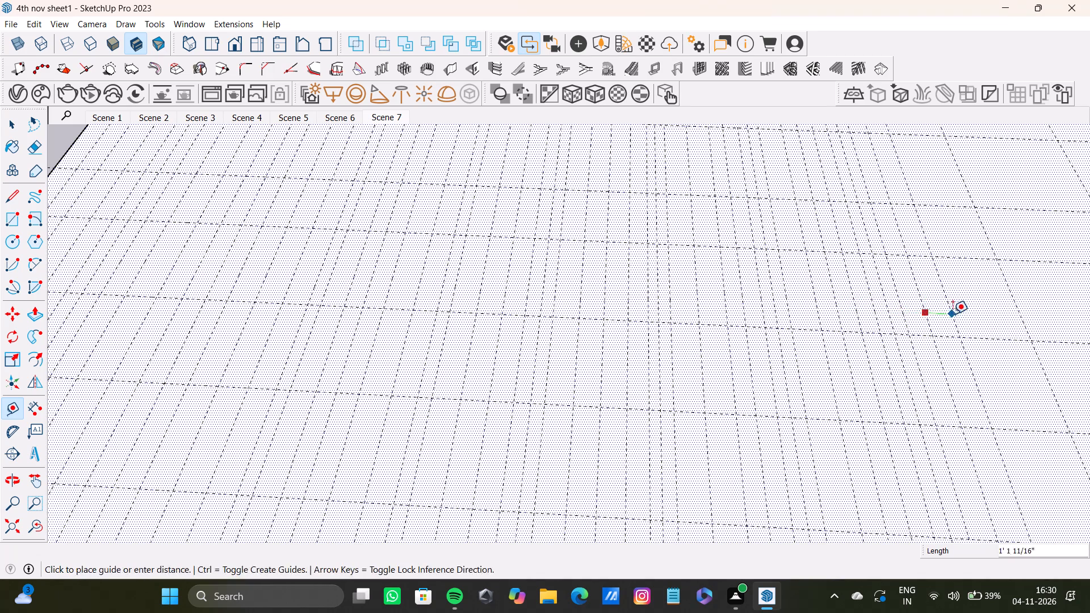
double_click(953, 314)
double_click(976, 316)
double_click(992, 314)
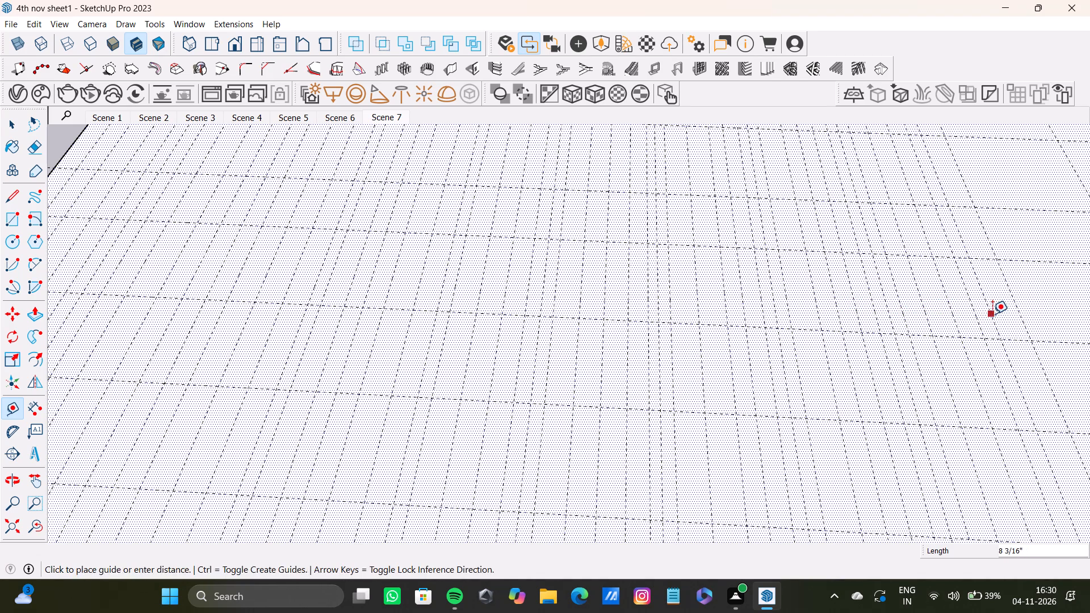
left_click(1007, 308)
Subdivide the third-to-last bay before the slab's far short edge with parallel guides about 5 1/2" to 1' apart.
middle_click_drag(989, 303, 648, 342)
scroll(701, 339, "up", 2)
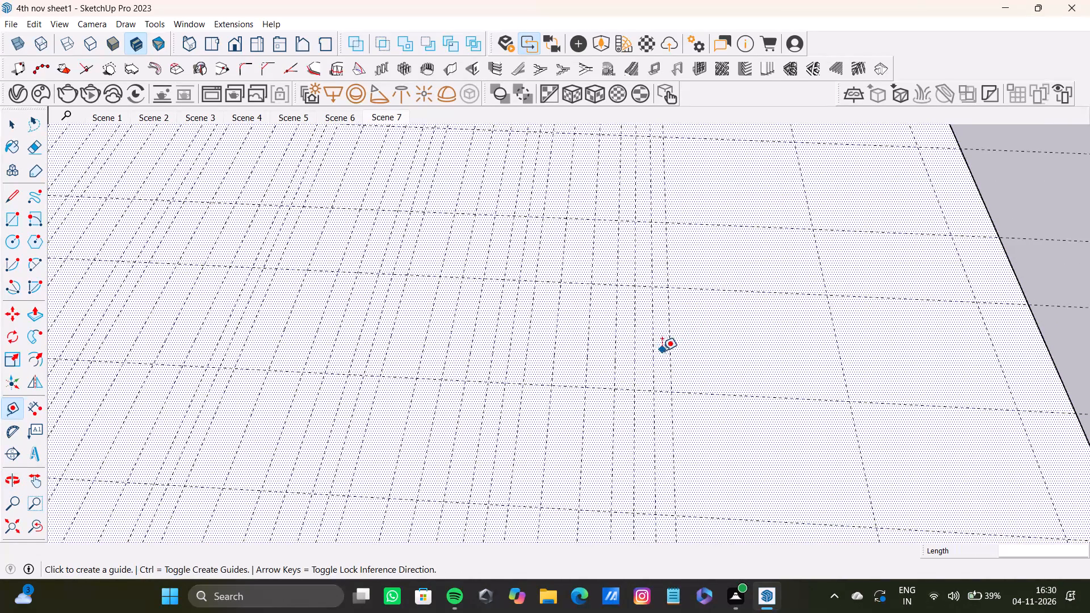
left_click(655, 354)
double_click(685, 353)
double_click(713, 360)
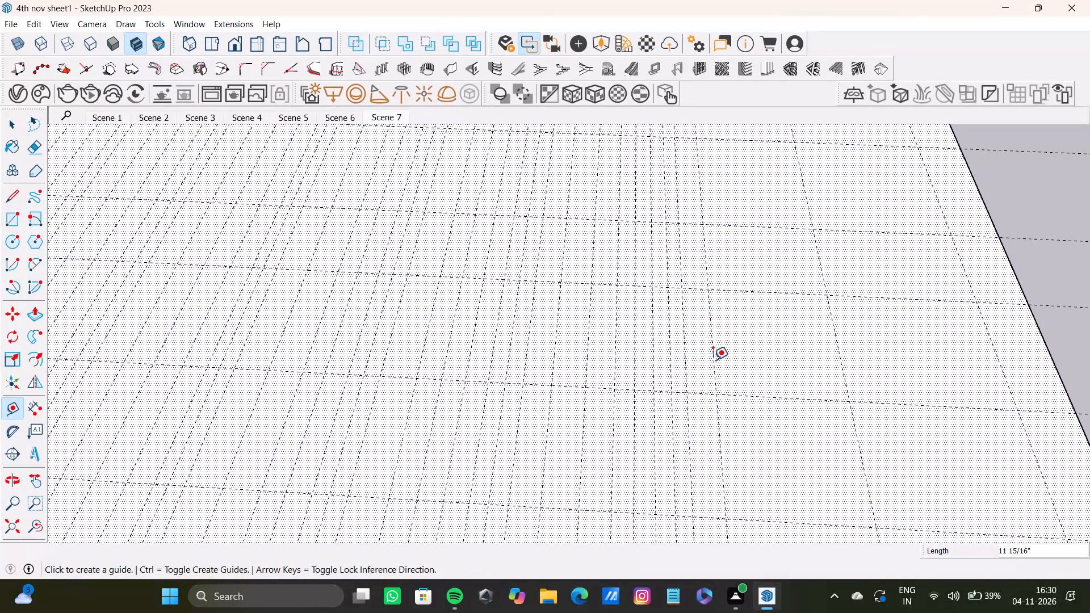
double_click(730, 363)
double_click(751, 364)
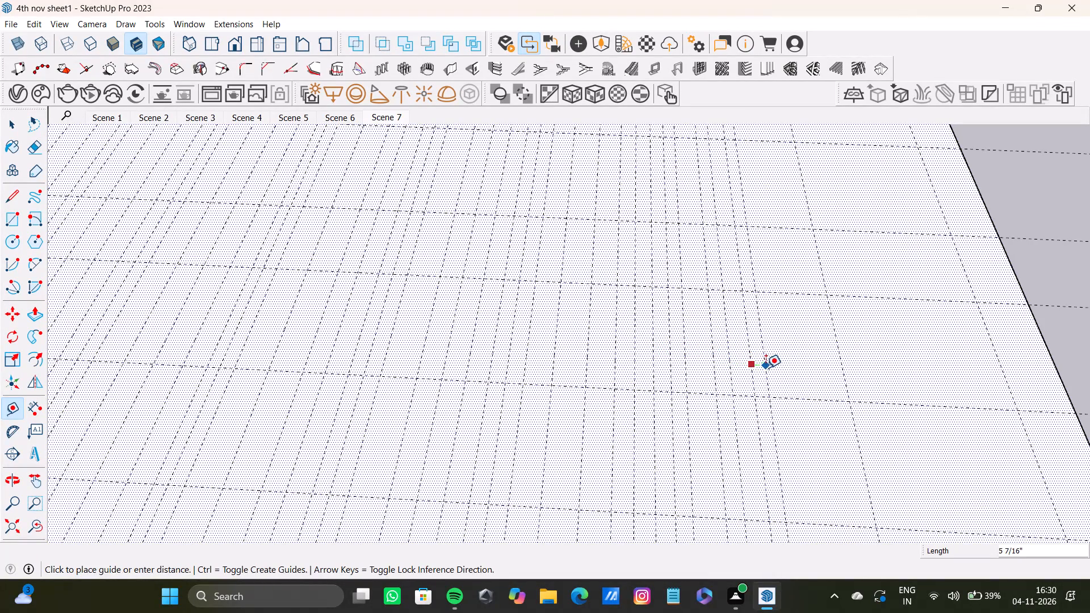
double_click(766, 368)
double_click(789, 368)
double_click(811, 372)
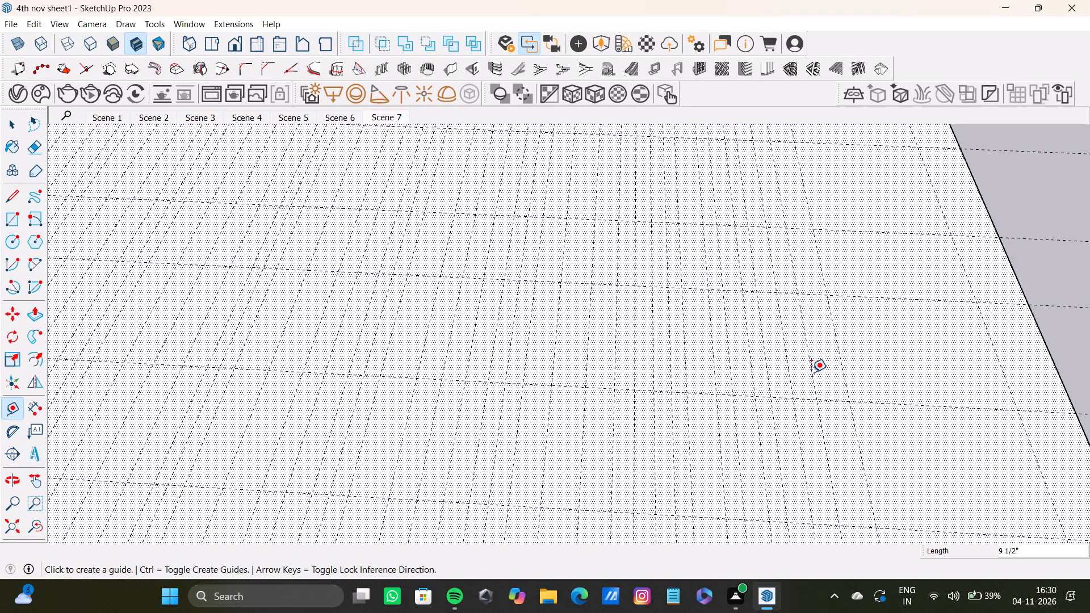
double_click(836, 373)
Subdivide the second-to-last bay before the slab's far short edge with parallel guides about 5" to 11" apart.
double_click(858, 372)
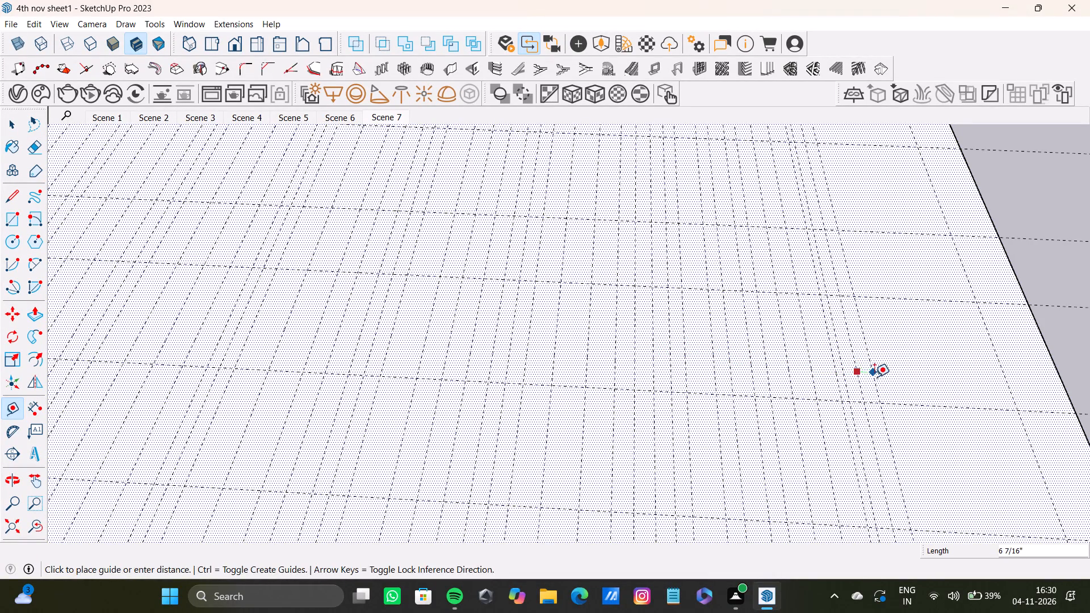
double_click(874, 377)
left_click(916, 376)
left_click(917, 382)
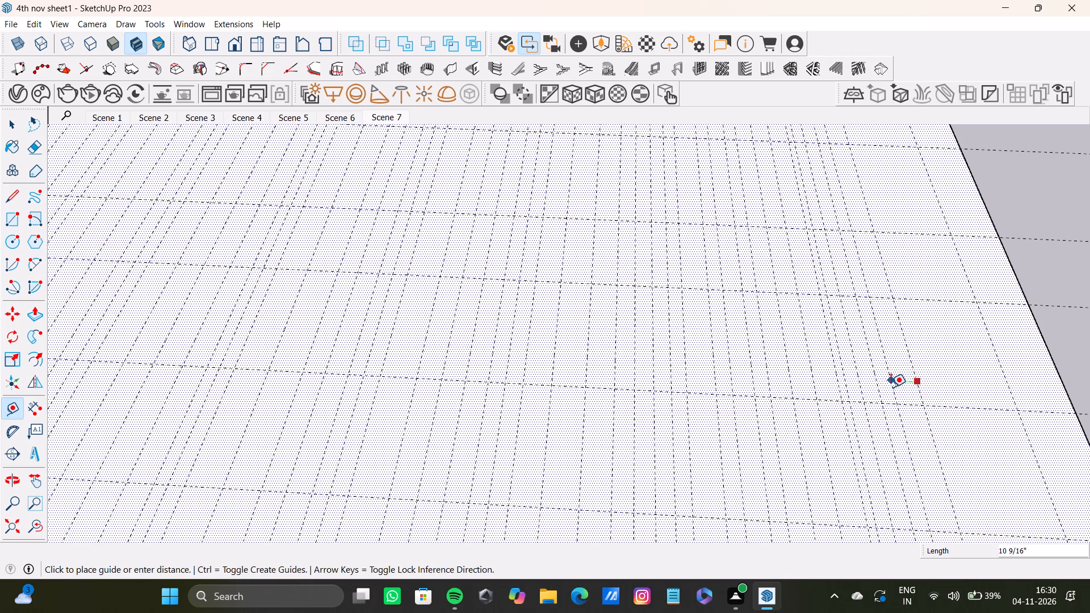
left_click(897, 387)
left_click(915, 379)
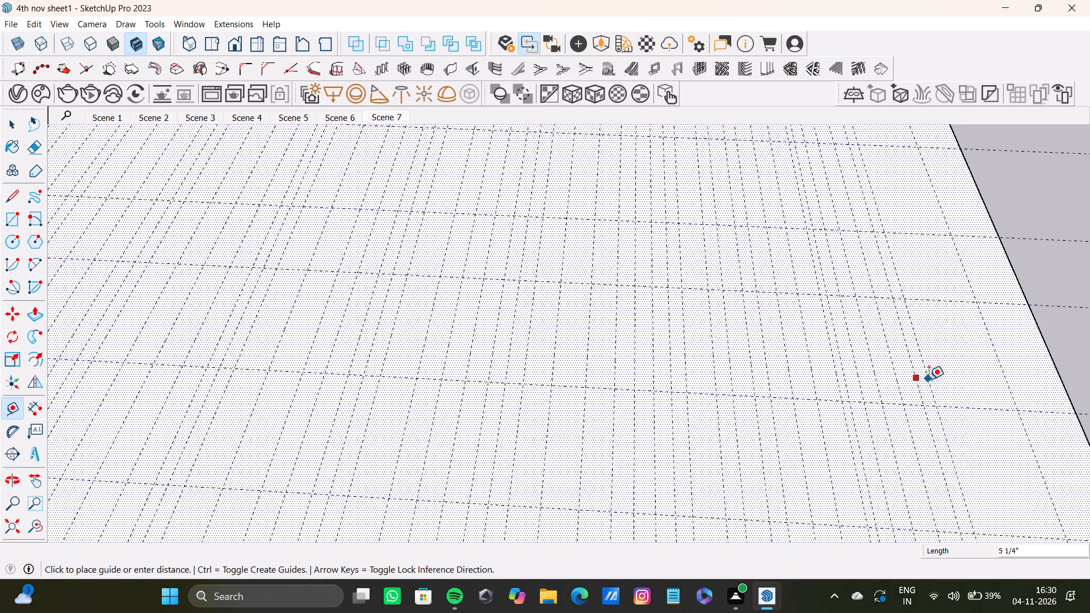
left_click(929, 379)
left_click(930, 379)
left_click(951, 378)
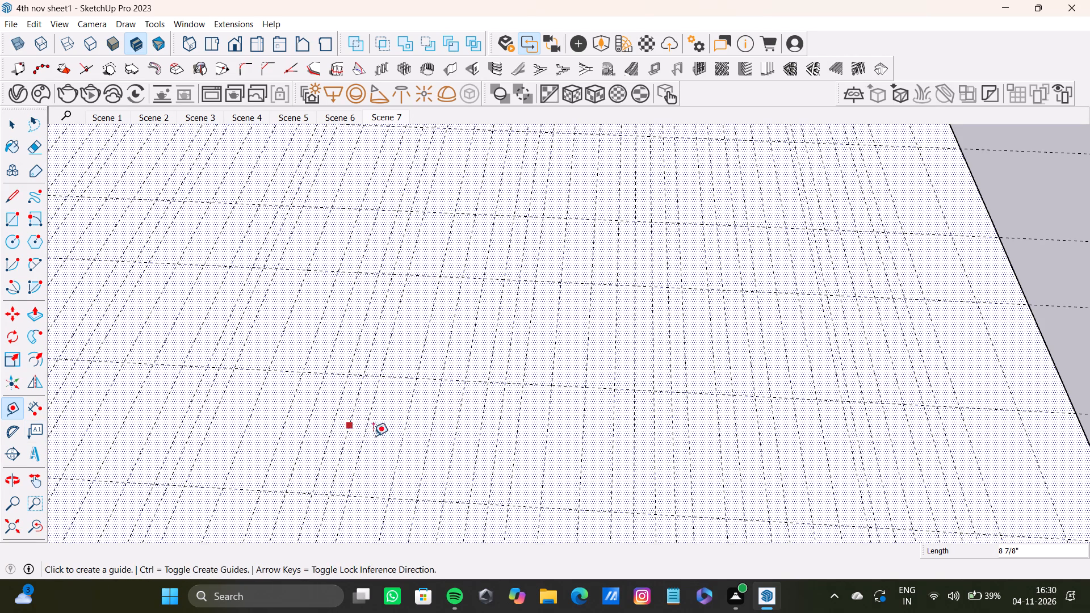
left_click(958, 395)
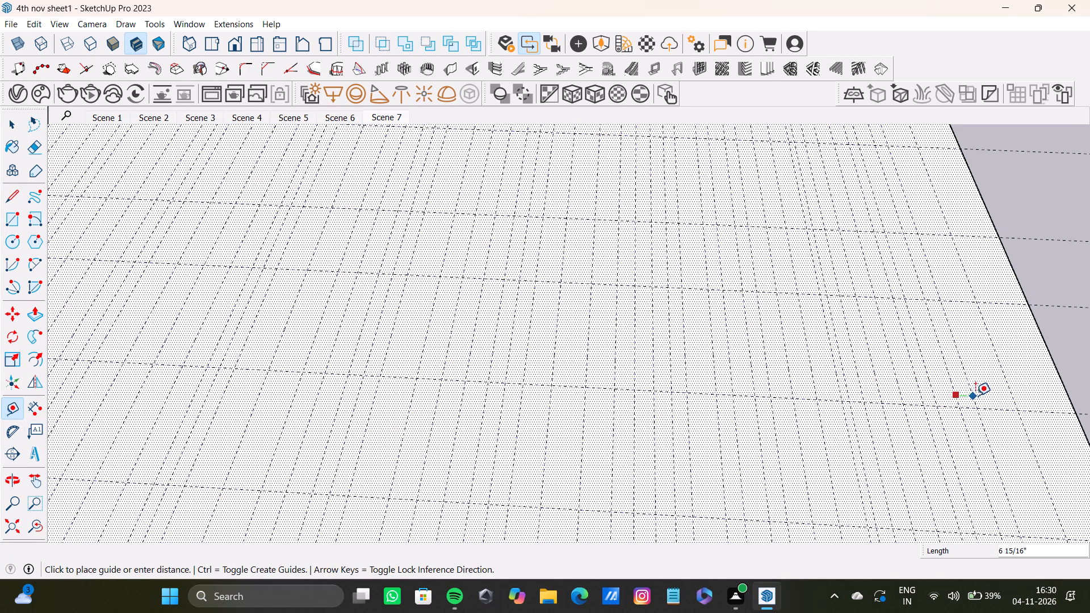
left_click(976, 396)
left_click_drag(975, 396, 984, 396)
left_click(999, 397)
scroll(308, 335, "down", 9)
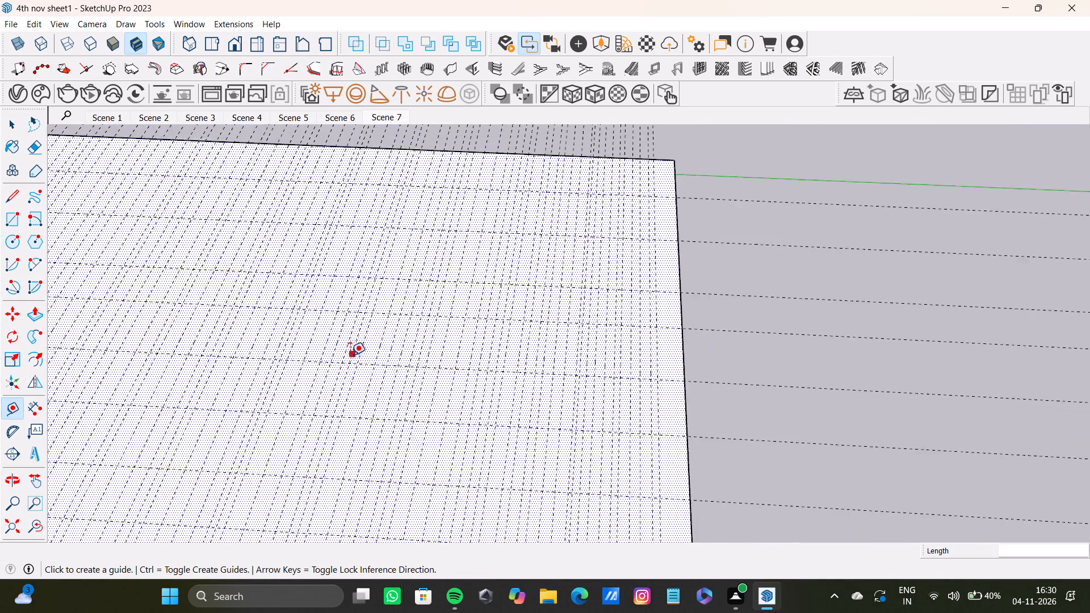
scroll(350, 355, "down", 5)
Start the Tape Measure for further guides at the slab's corner nearest the room.
middle_click_drag(280, 320, 618, 534, "shift")
key("t")
scroll(581, 313, "up", 3)
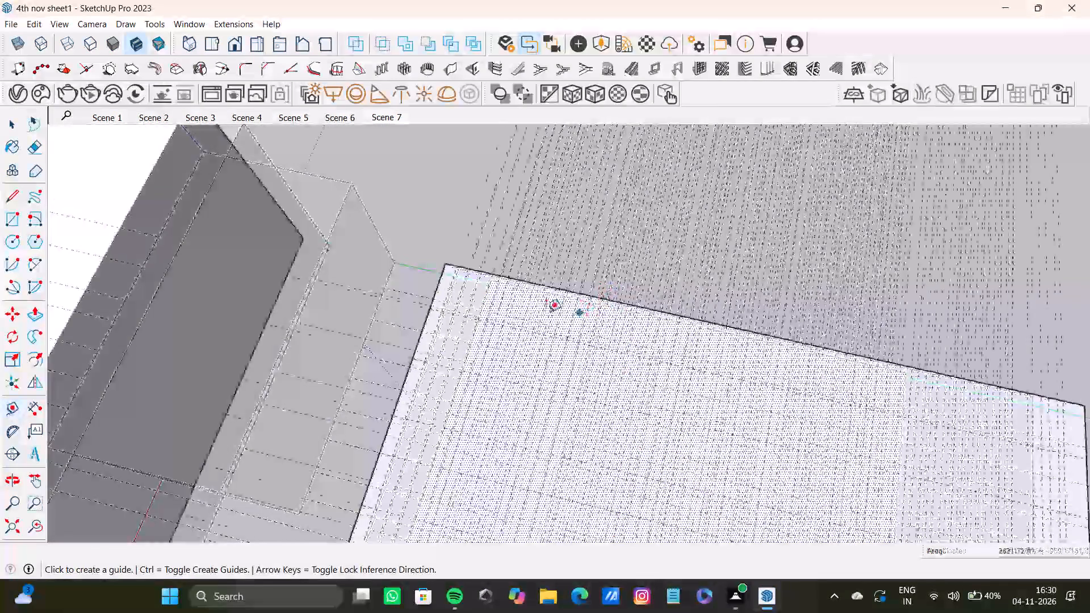
scroll(546, 312, "up", 11)
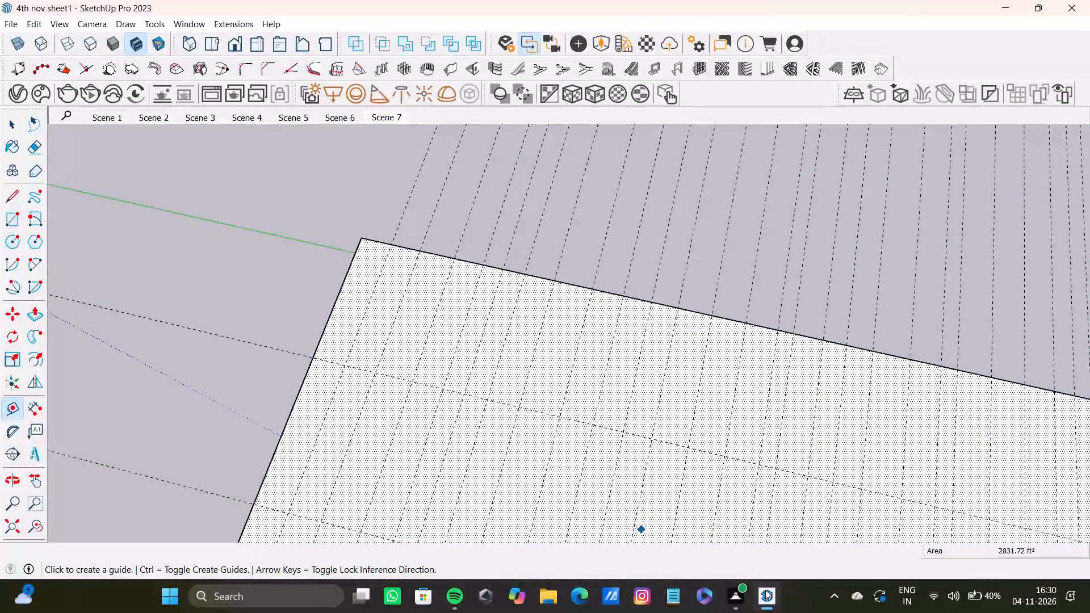
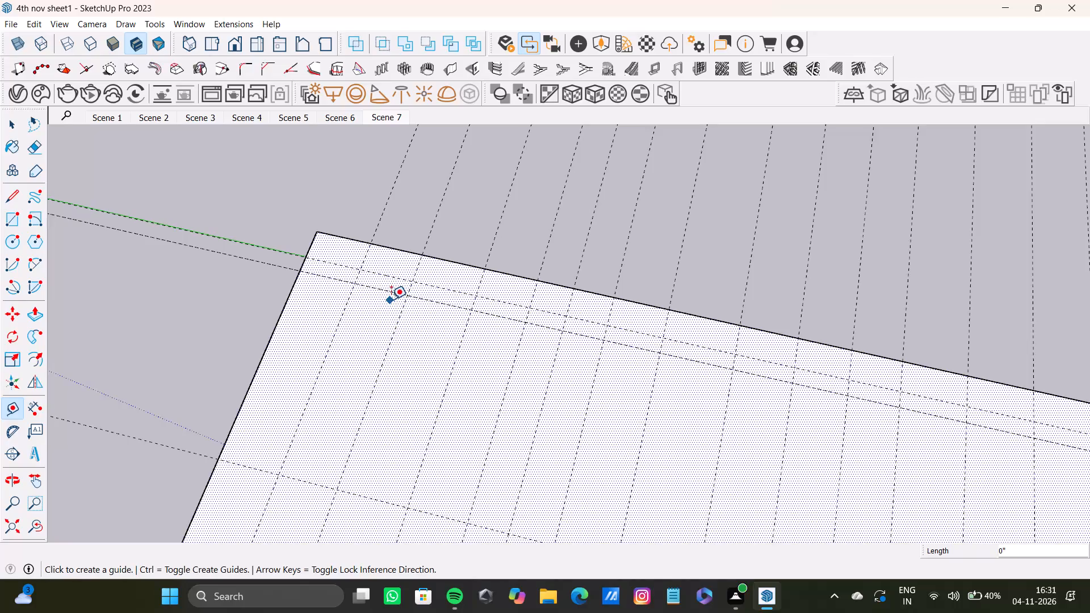
Subdivide the first wide bay at the slab's corner nearest the room with parallel cross guides about 7" to 8" apart.
key("t")
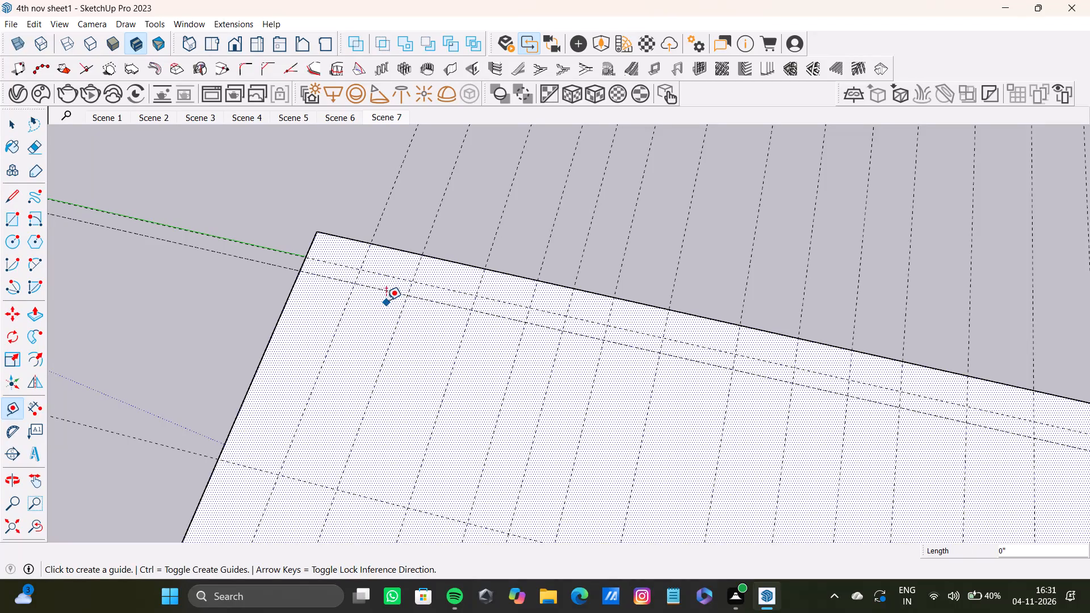
left_click(393, 291)
double_click(387, 330)
double_click(368, 356)
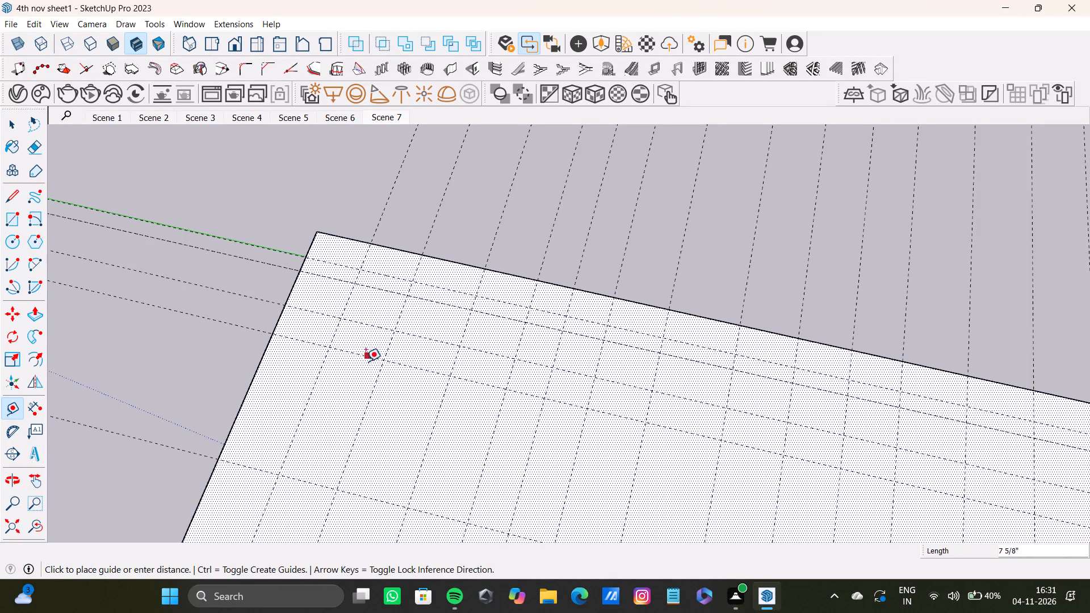
double_click(358, 396)
double_click(344, 421)
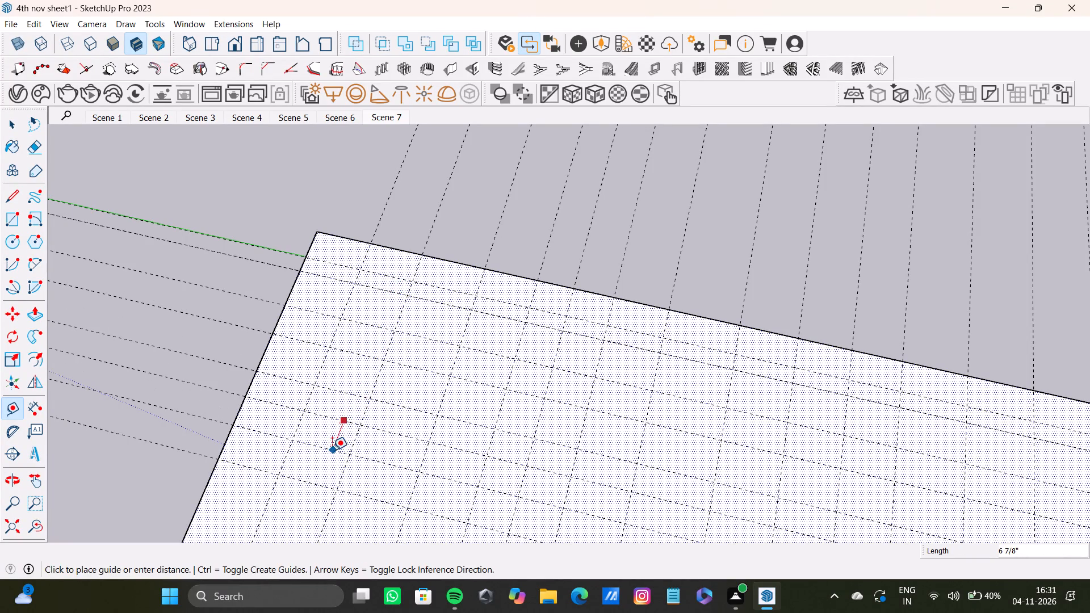
left_click(332, 450)
Divide most of the second bay from the slab's near corner with parallel cross guides about 3 1/2" to 11" apart.
middle_click_drag(334, 444, 341, 296)
left_click(342, 296)
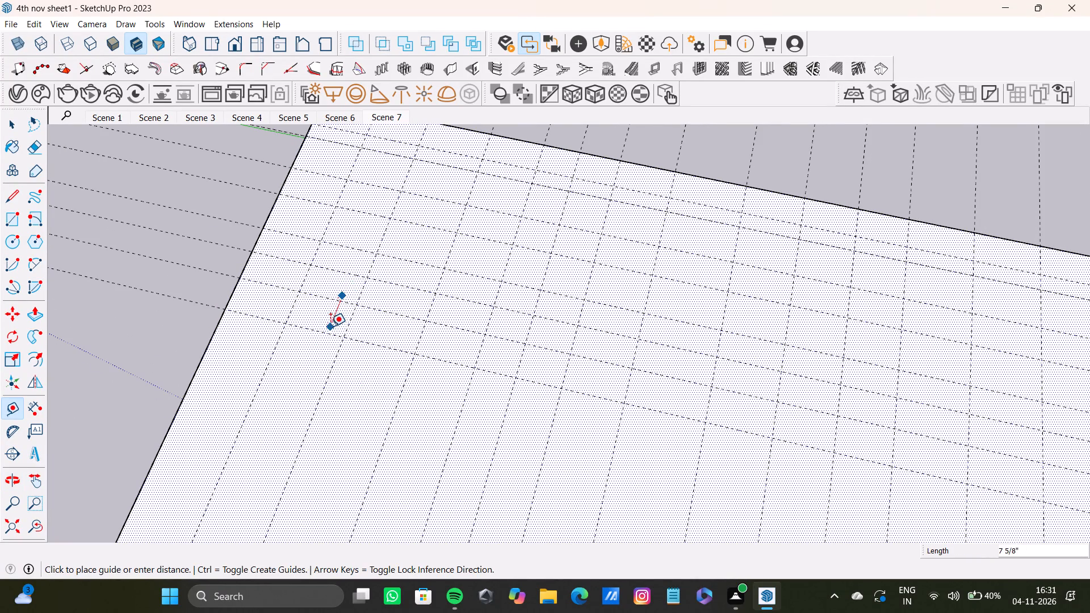
key("space")
key("t")
left_click(350, 303)
double_click(328, 349)
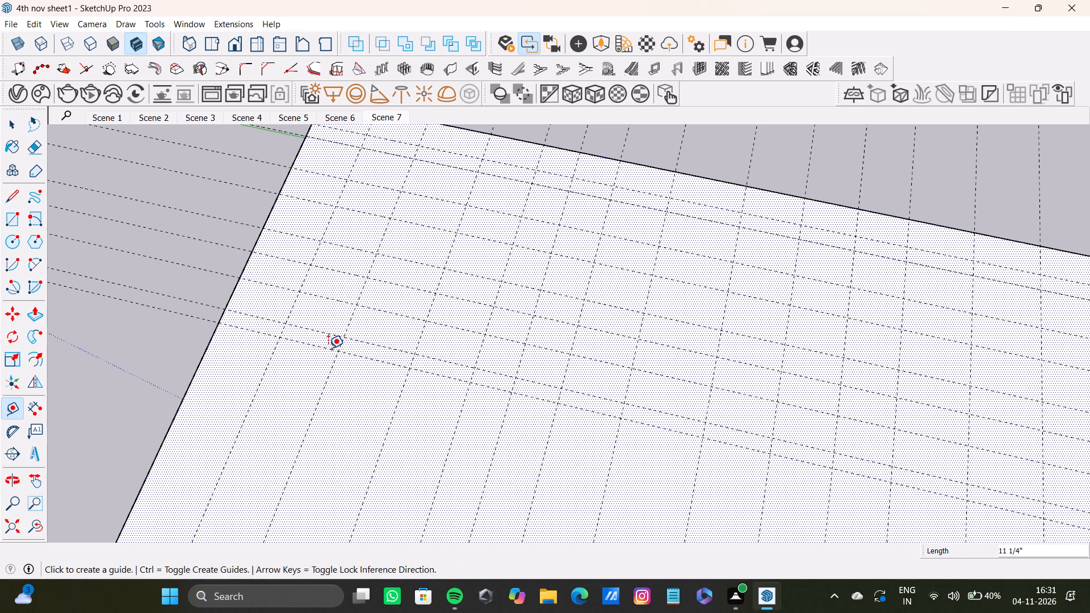
double_click(309, 379)
double_click(296, 409)
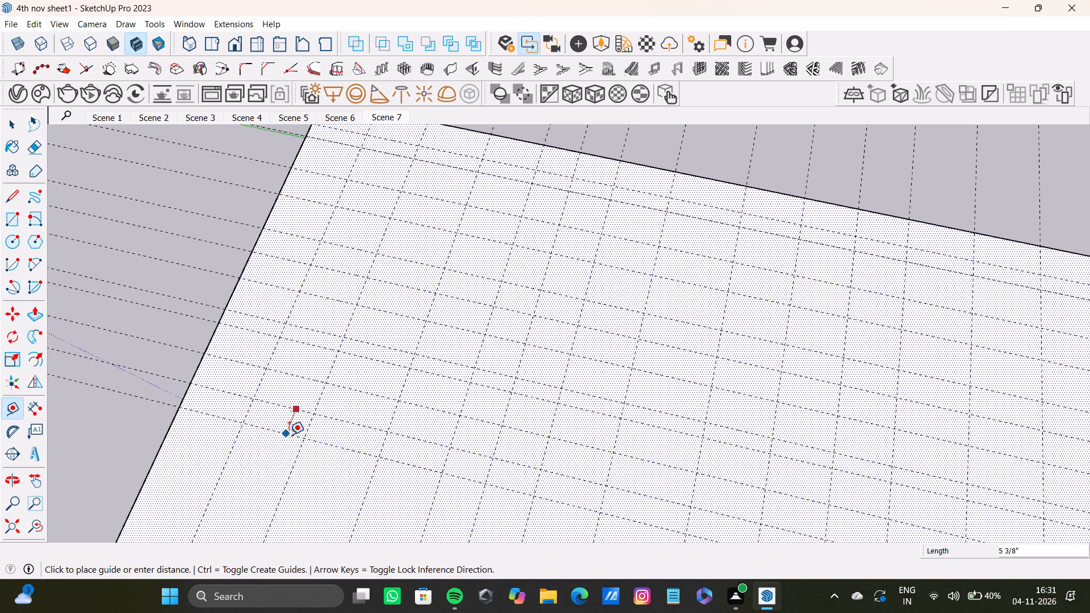
left_click(289, 435)
middle_click_drag(292, 429, 326, 241, "shift")
left_click(324, 242)
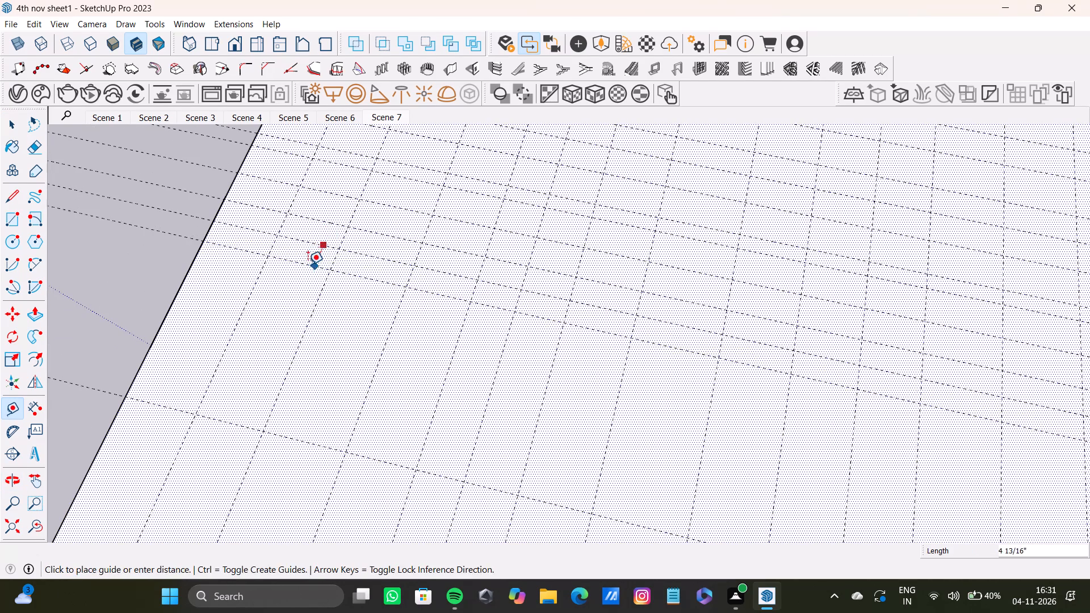
double_click(308, 264)
double_click(298, 287)
double_click(288, 312)
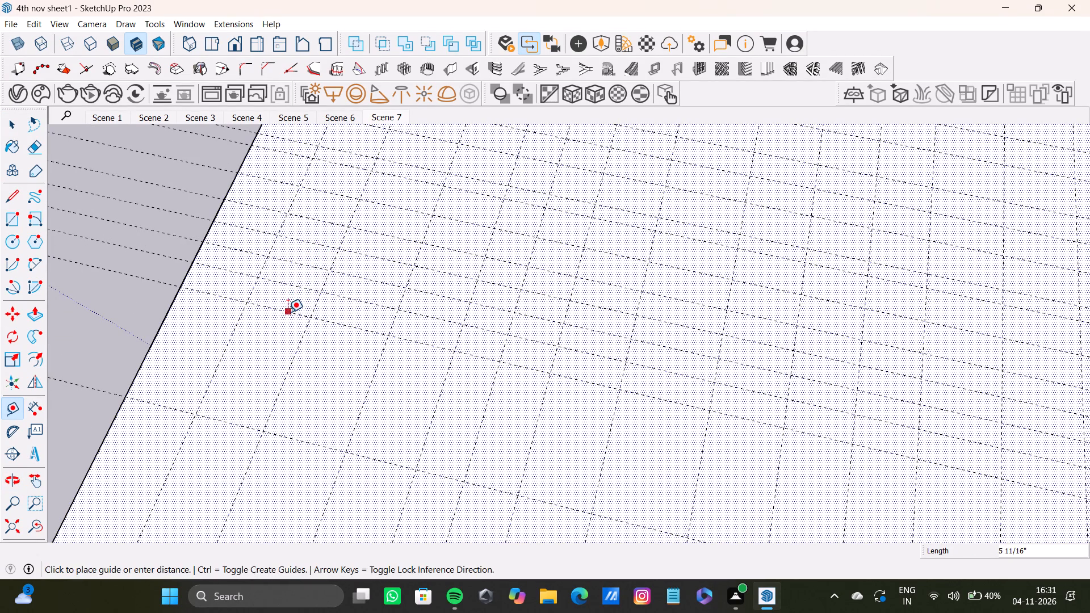
left_click(285, 329)
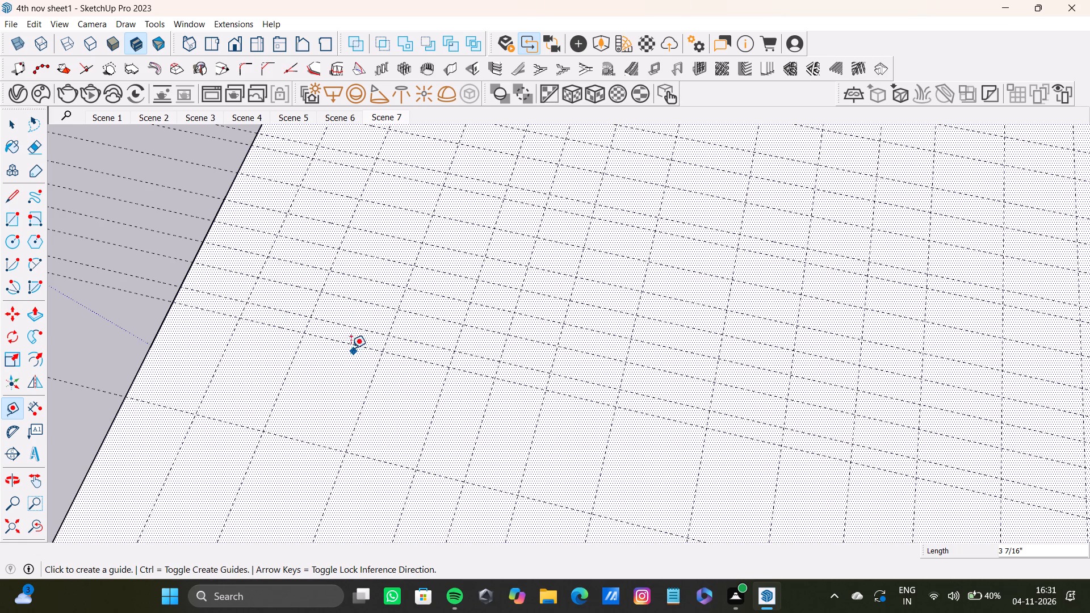
Finish dividing the second bay with parallel cross guides, adding one just past its far boundary guide.
left_click(362, 342)
key("space")
key("t")
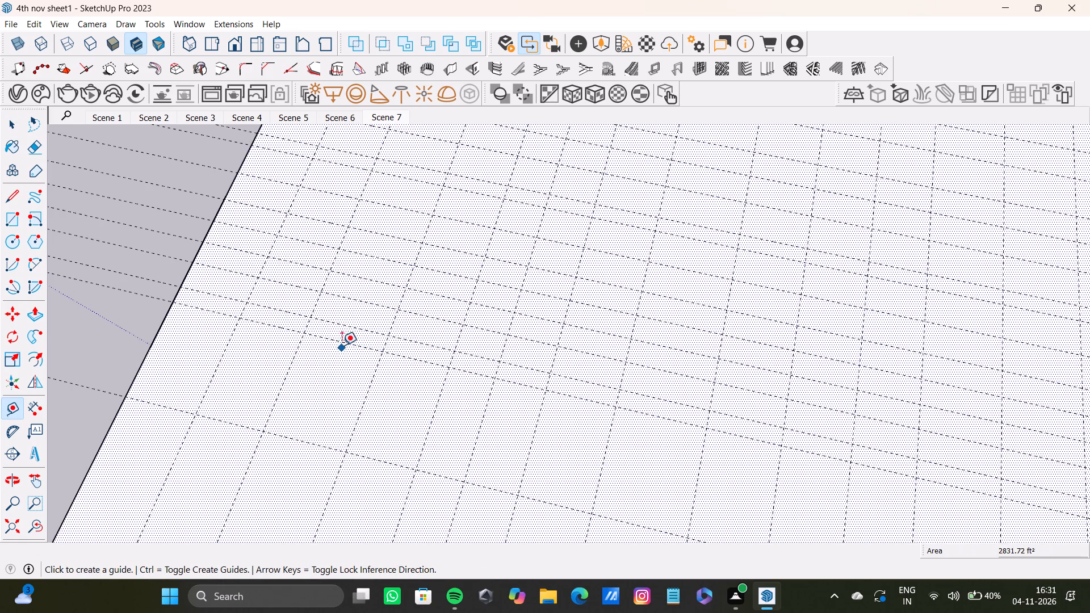
left_click(345, 341)
double_click(344, 364)
double_click(331, 378)
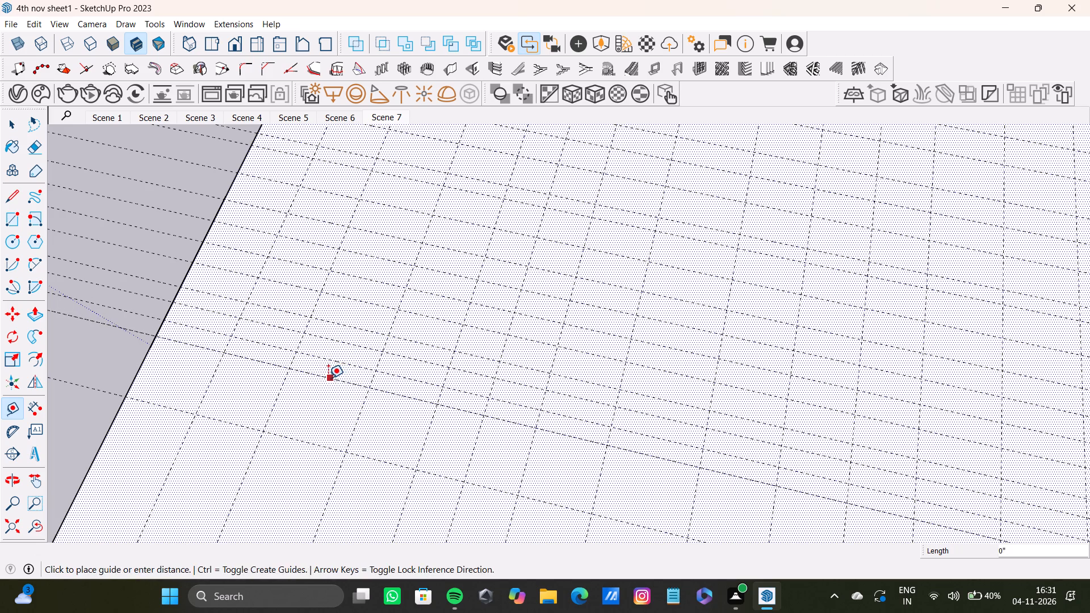
double_click(317, 413)
left_click(299, 463)
Divide the near part of the third bay from the slab's corner with parallel cross guides, starting about 4" apart.
middle_click_drag(298, 460, 292, 328, "shift")
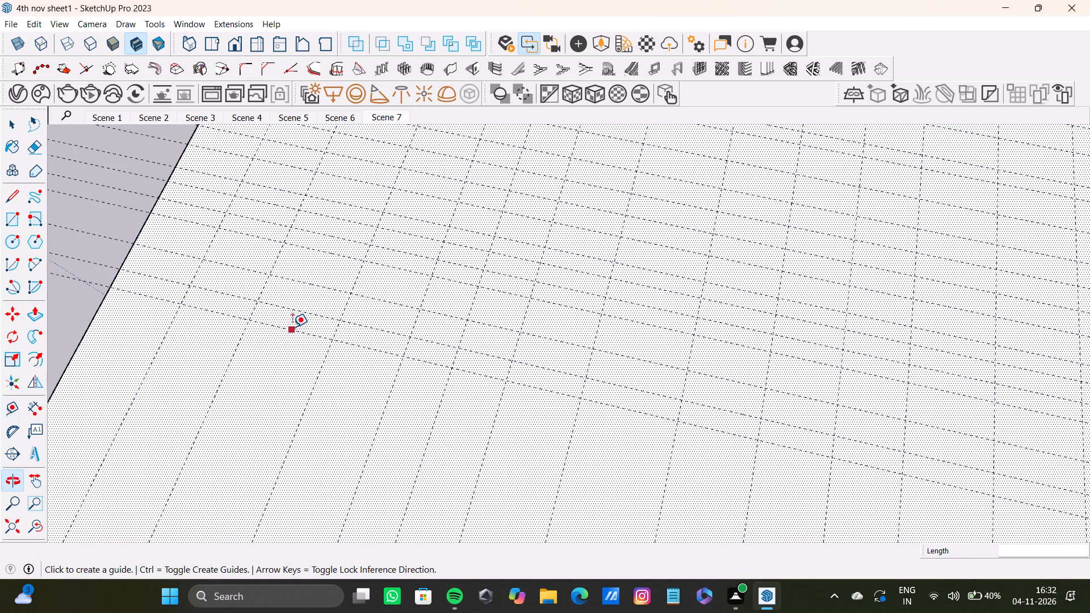
left_click(295, 335)
double_click(287, 365)
left_click(283, 388)
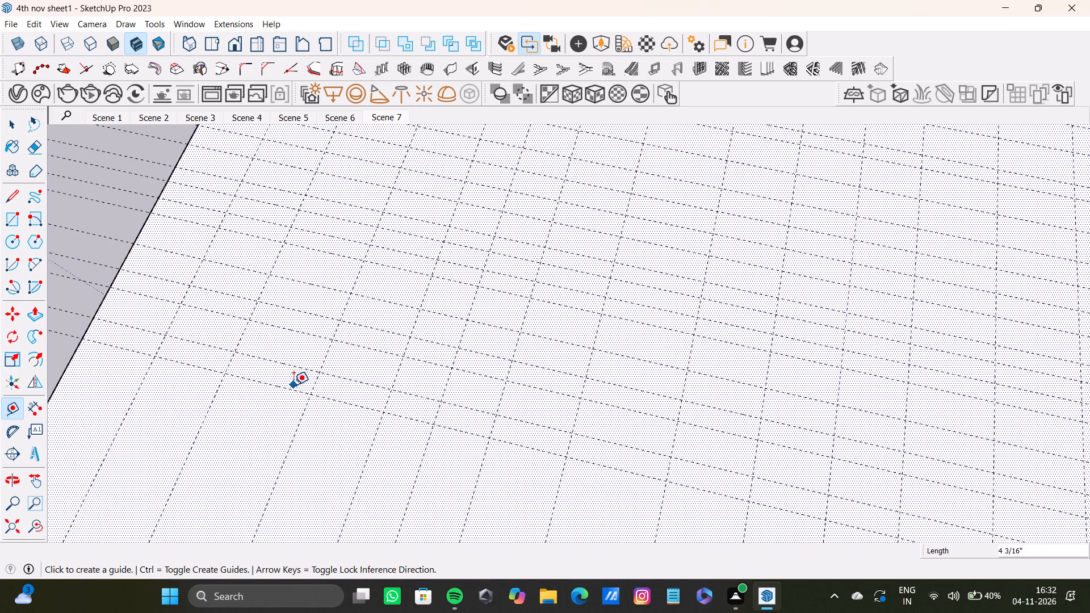
left_click(290, 389)
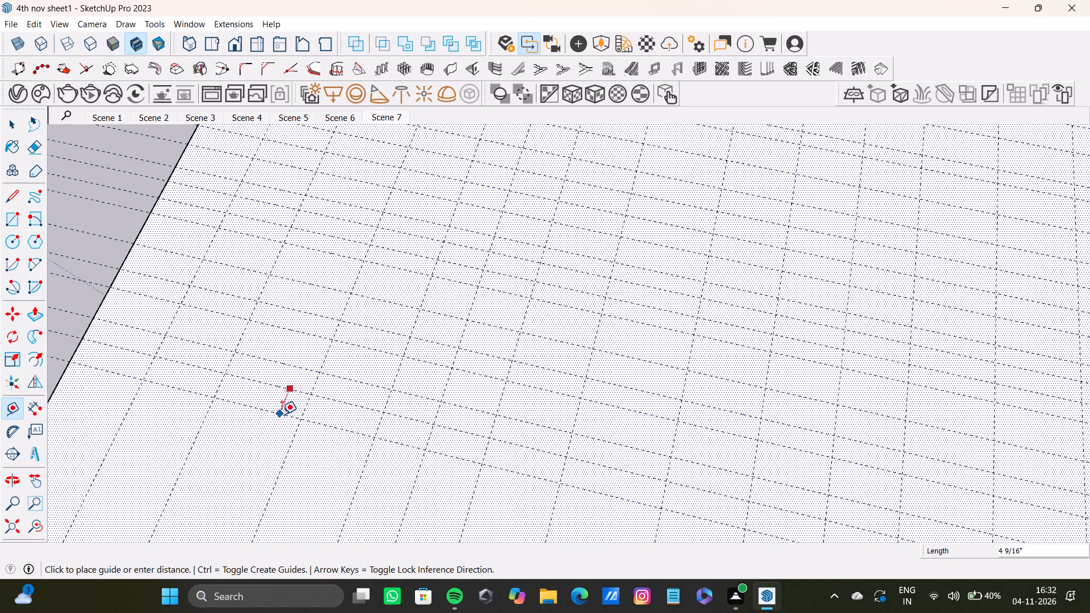
double_click(282, 414)
double_click(268, 445)
left_click(248, 476)
left_click_drag(248, 476, 238, 488)
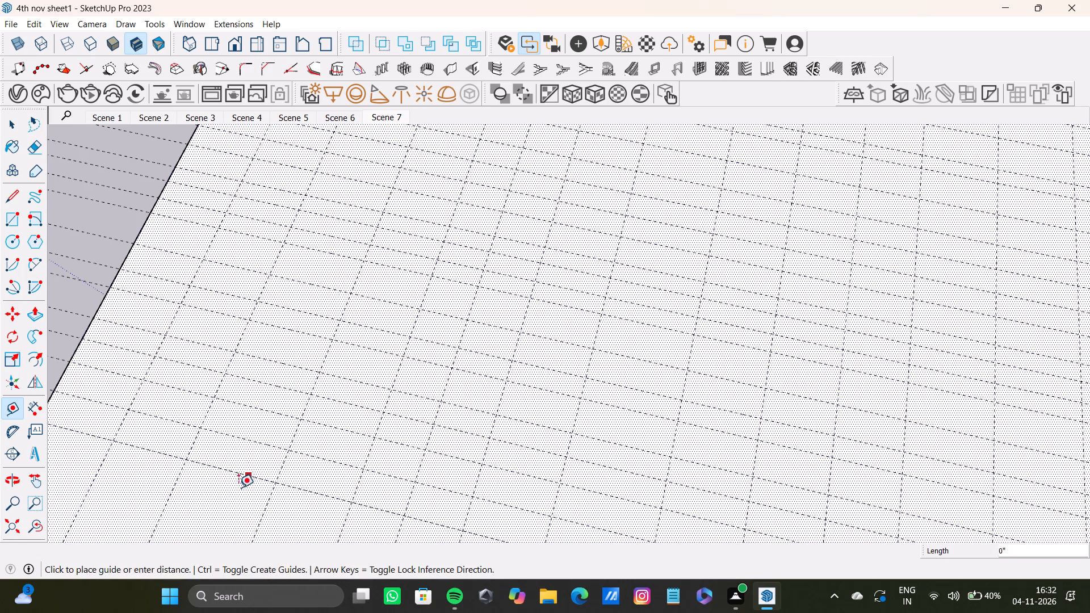
left_click_drag(238, 488, 243, 482)
left_click(225, 498)
Fill the rest of the third bay with parallel cross guides about 5" to 6" apart.
scroll(230, 485, "down", 8)
middle_click_drag(232, 467, 155, 374)
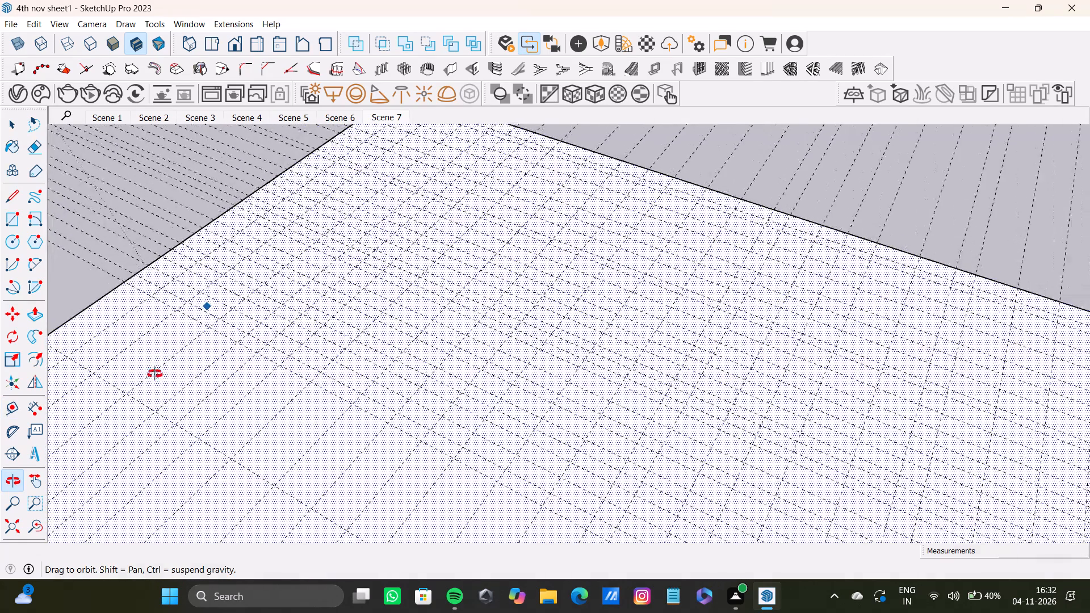
middle_click_drag(155, 374, 154, 375)
scroll(177, 343, "up", 3)
left_click(206, 316)
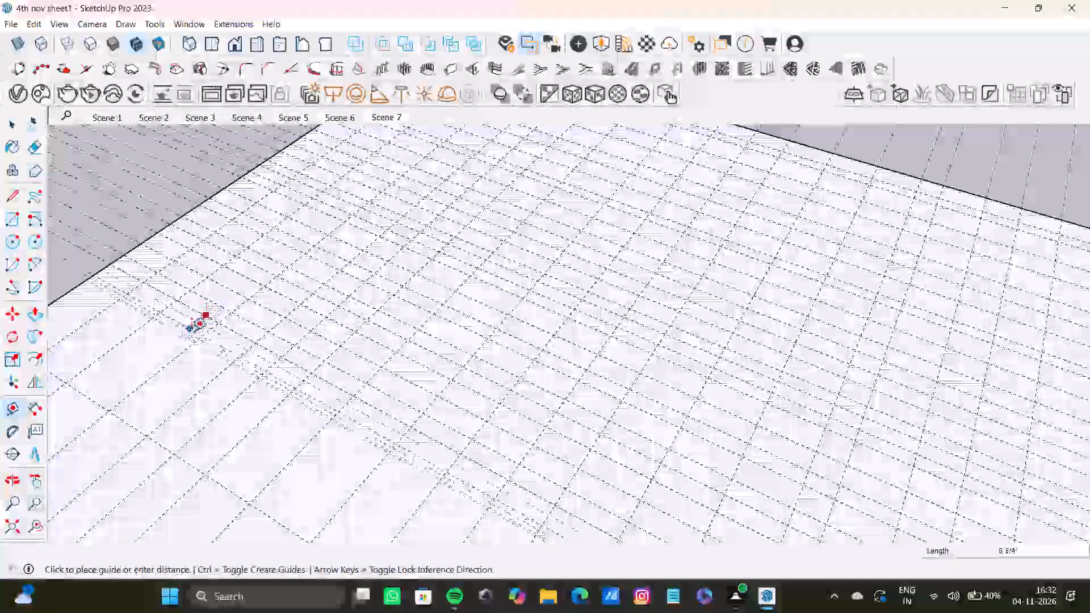
double_click(191, 330)
double_click(169, 342)
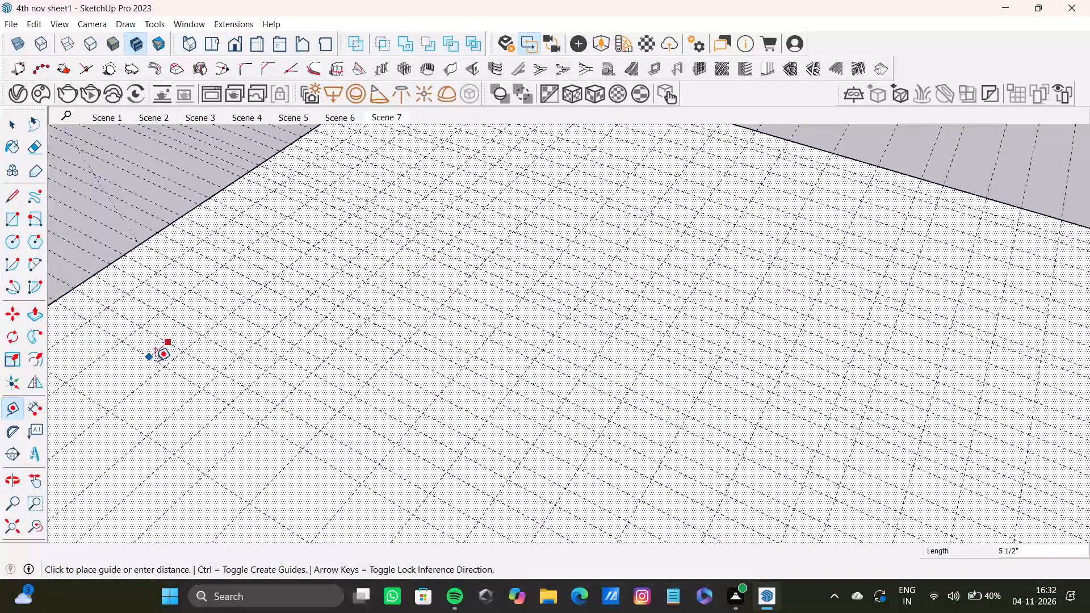
double_click(156, 360)
double_click(136, 373)
left_click(111, 388)
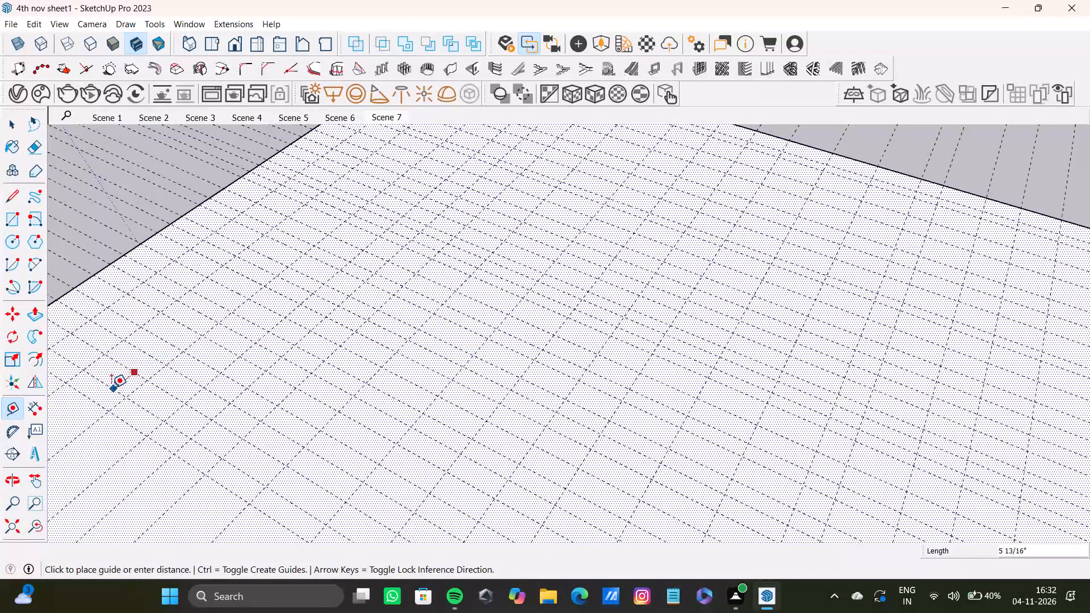
left_click(107, 411)
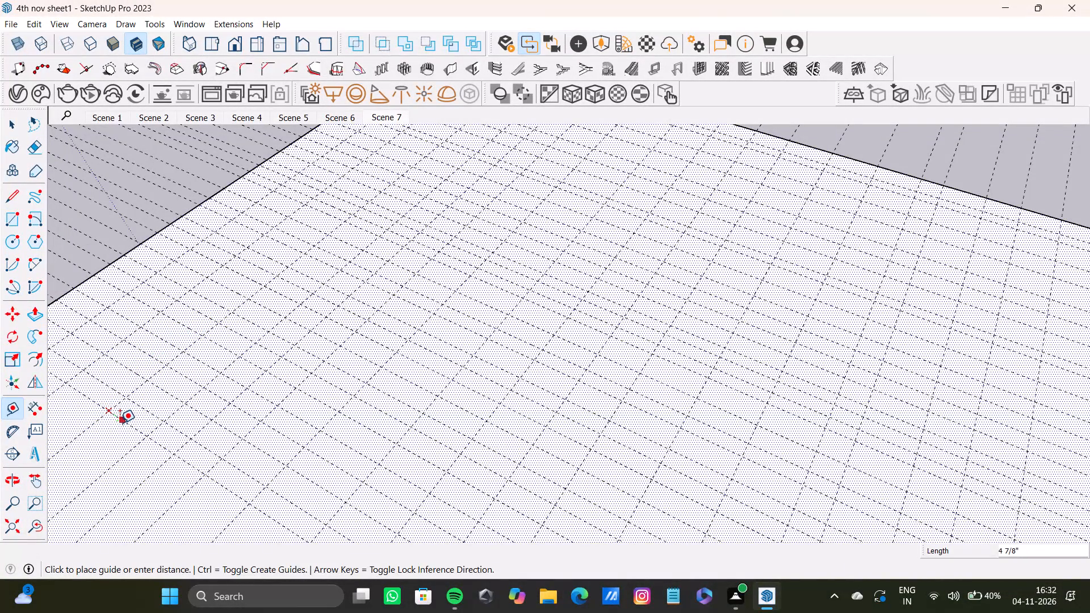
key("space")
Place three parallel cross guides about 4 1/2" apart at the start of the fourth bay.
type("t")
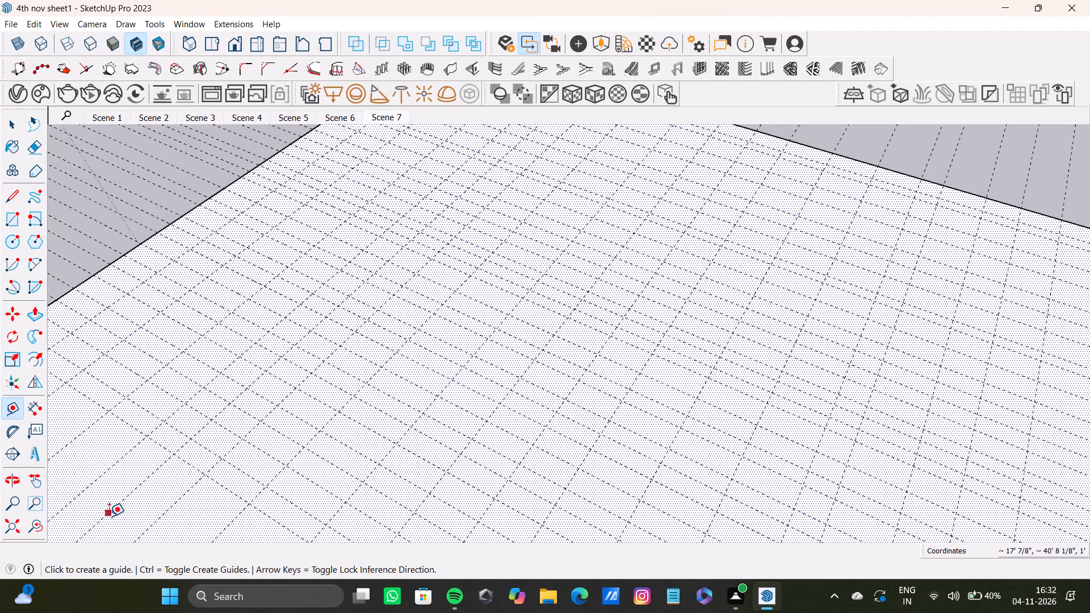
scroll(326, 412, "down", 7)
scroll(245, 448, "up", 9)
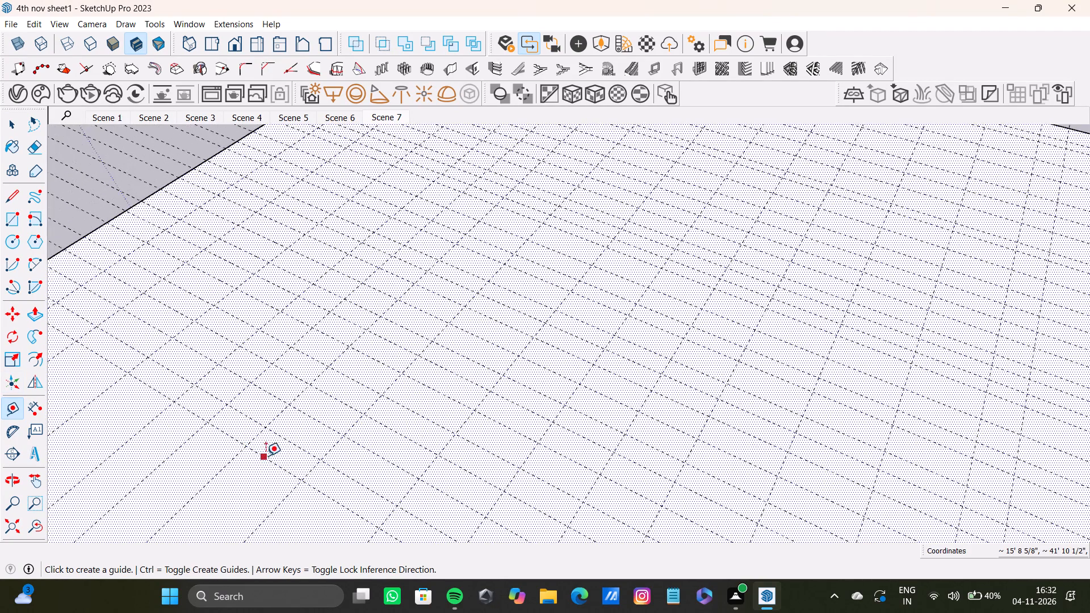
left_click(267, 456)
double_click(258, 484)
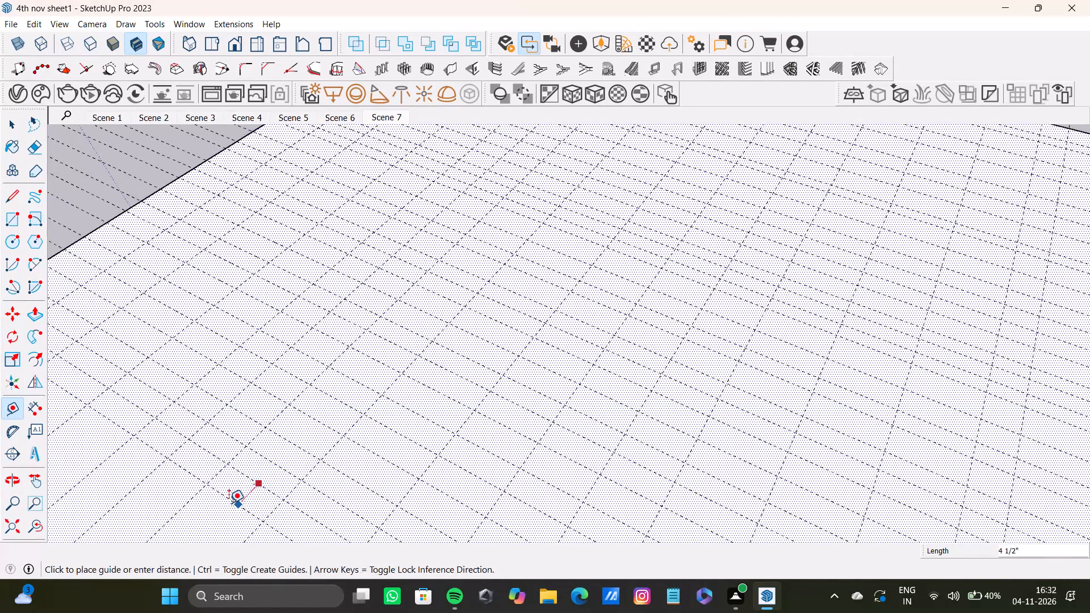
double_click(229, 503)
left_click(202, 515)
Fill the rest of the fourth bay with parallel cross guides about 6" apart, up to its far boundary guide.
scroll(200, 515, "down", 7)
middle_click_drag(200, 515, 182, 531)
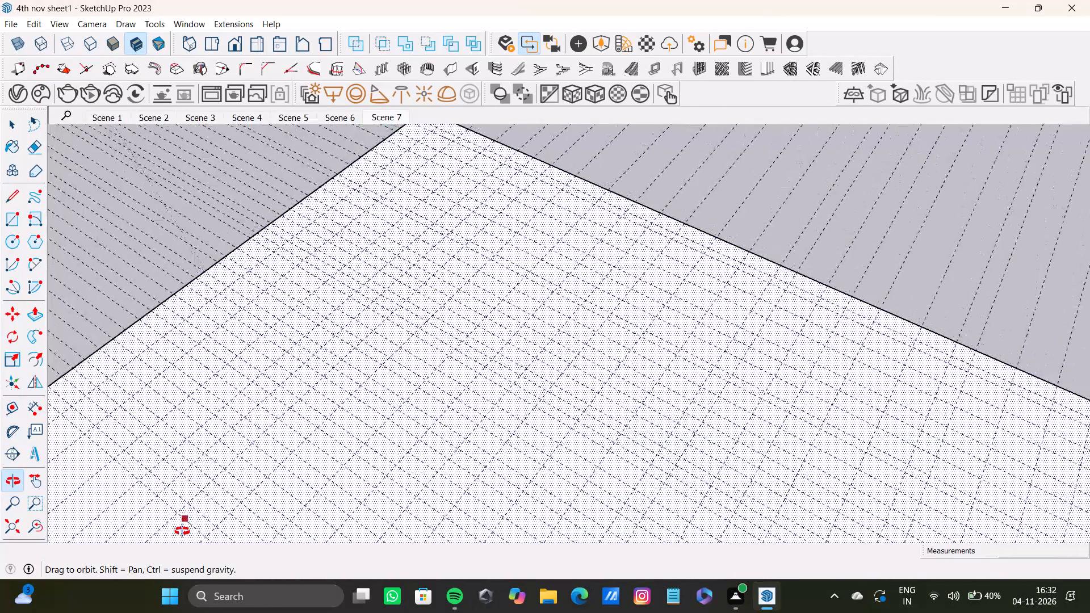
middle_click_drag(182, 531, 182, 532)
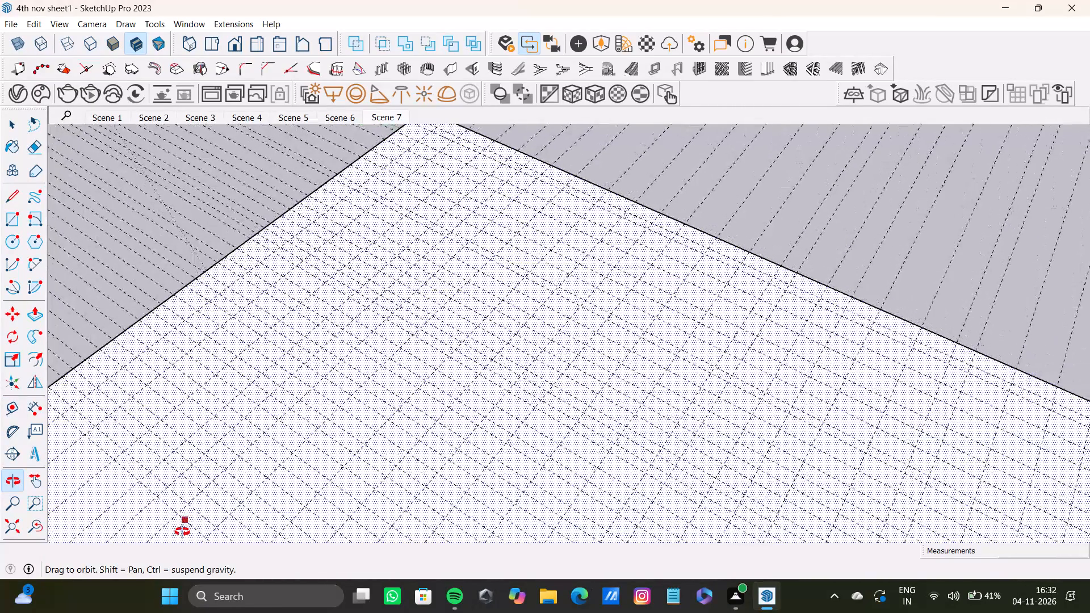
middle_click_drag(182, 532, 182, 533)
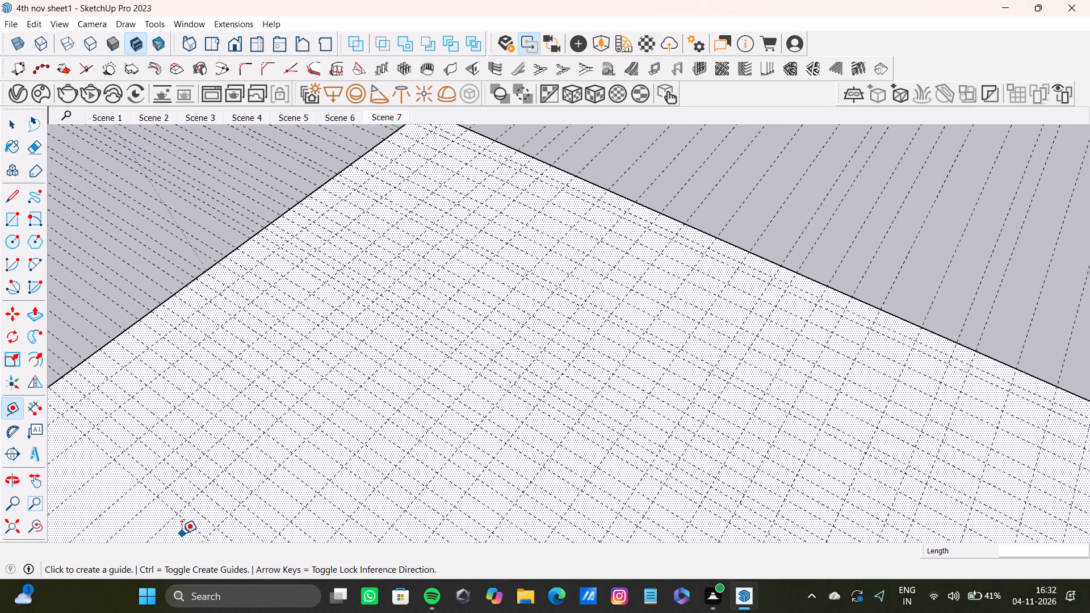
scroll(176, 419, "down", 6)
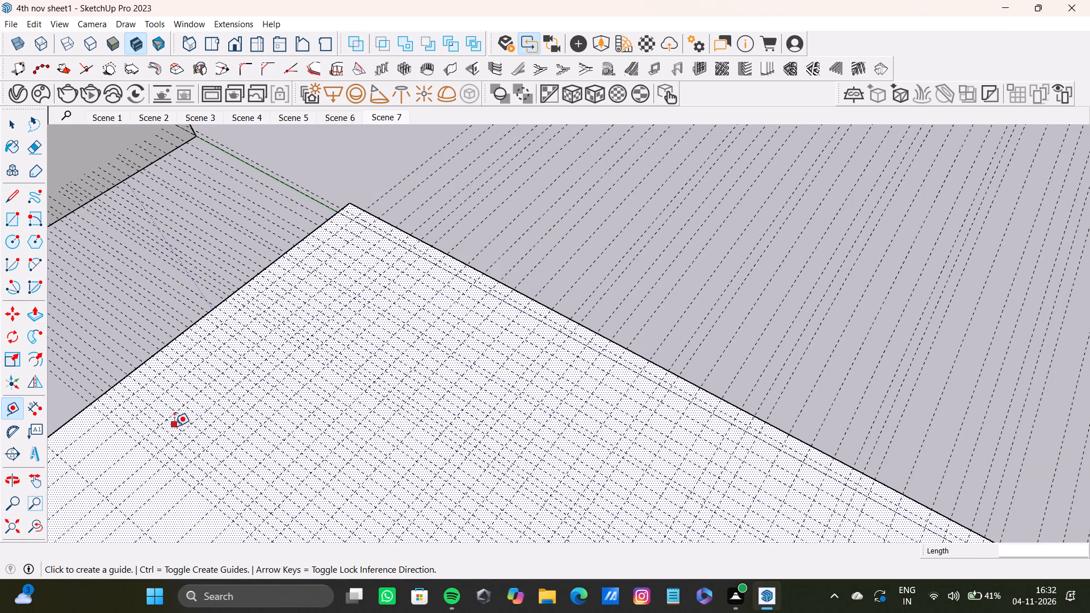
middle_click_drag(174, 426, 305, 375, "shift")
scroll(238, 397, "up", 9)
left_click(275, 376)
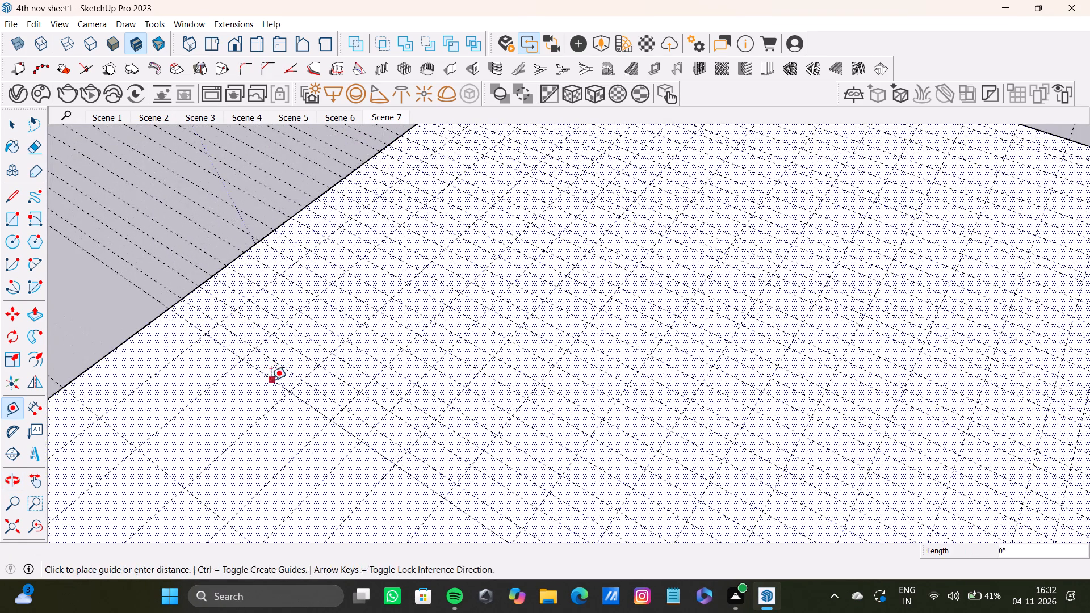
double_click(253, 400)
left_click(225, 410)
left_click_drag(225, 410, 220, 415)
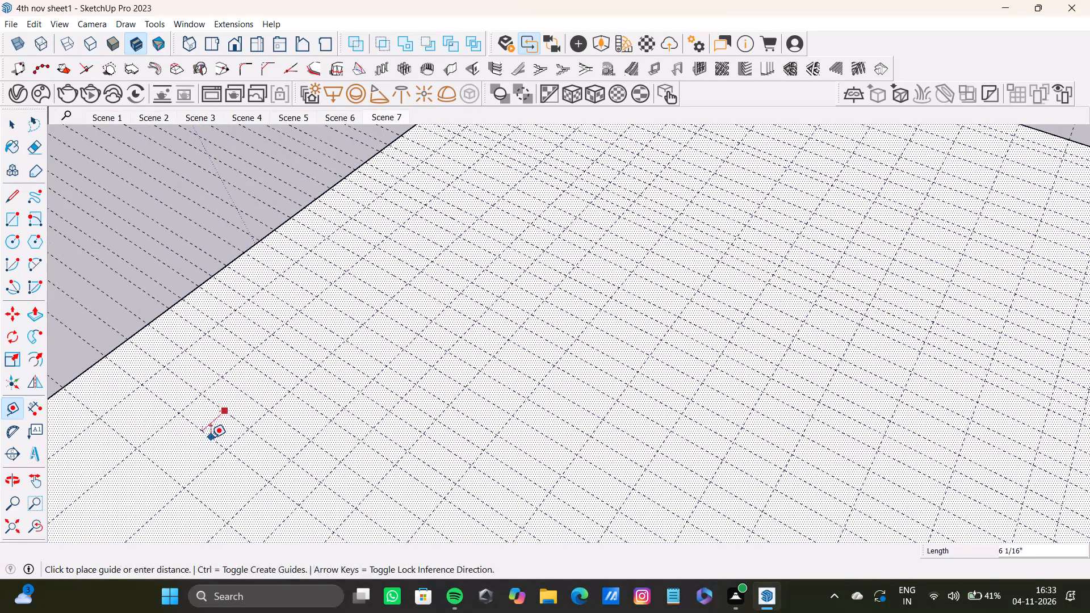
double_click(211, 438)
double_click(192, 451)
left_click(179, 467)
Place parallel cross guides about 3" to 5" apart in the near part of the slab's fifth bay.
middle_click_drag(179, 467, 205, 399)
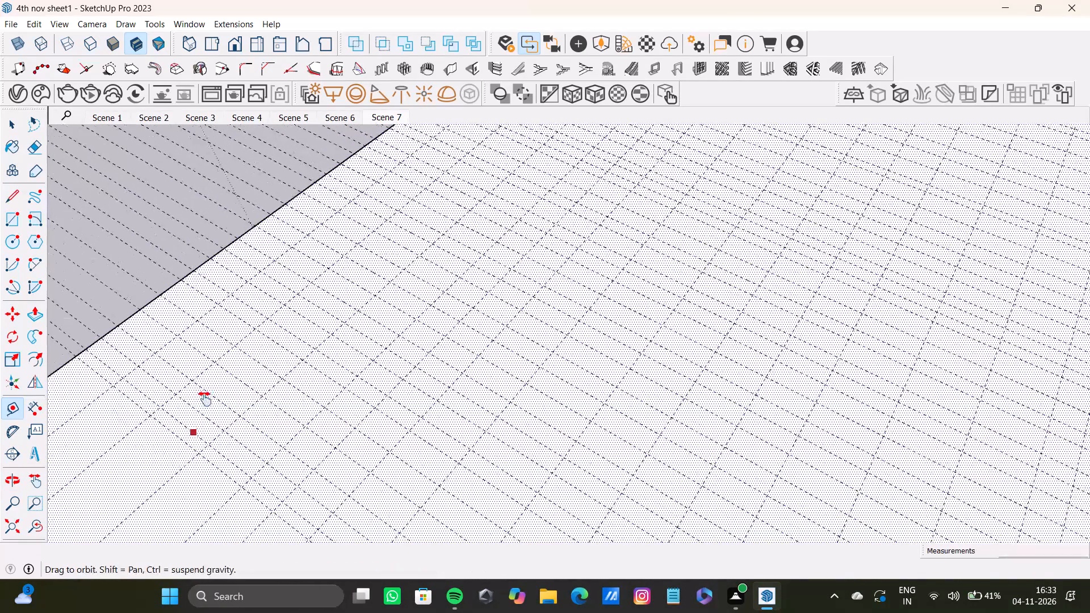
middle_click_drag(205, 399, 219, 370)
left_click(219, 383)
double_click(202, 393)
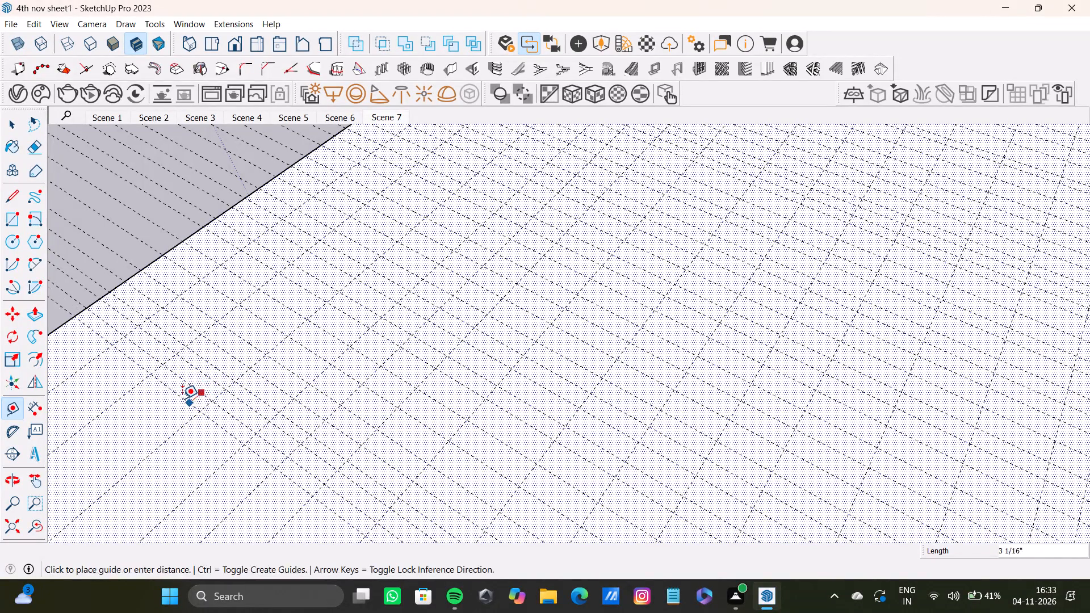
double_click(182, 398)
double_click(166, 412)
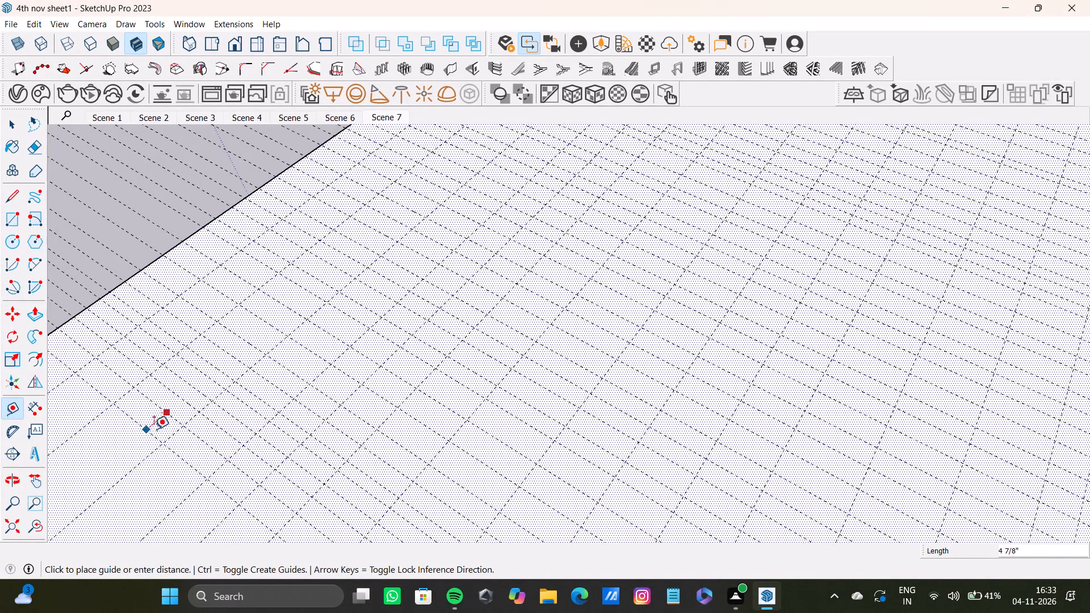
left_click(157, 427)
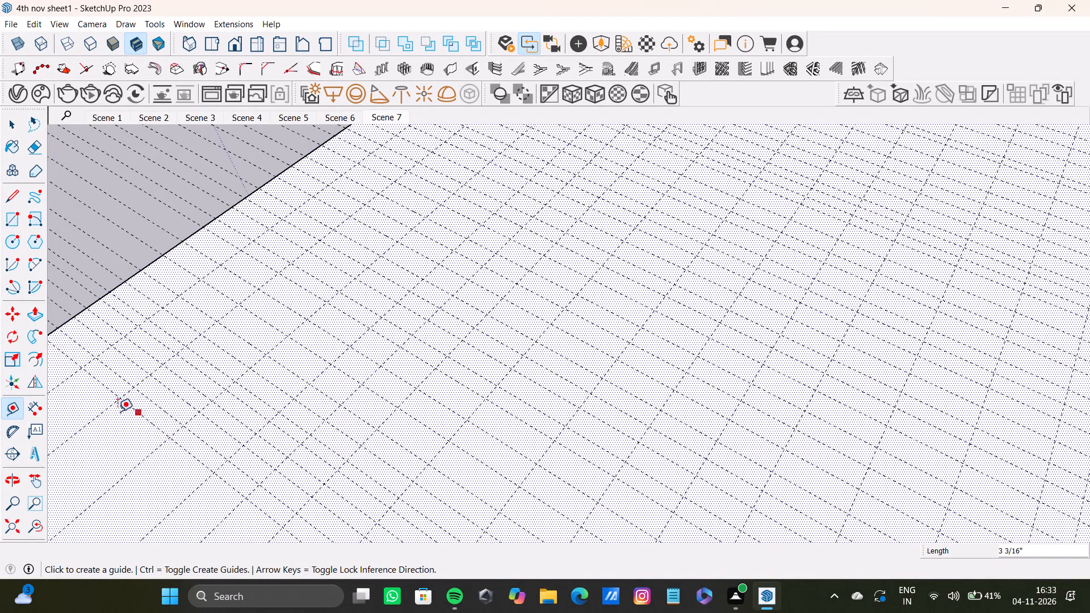
left_click(156, 429)
double_click(144, 440)
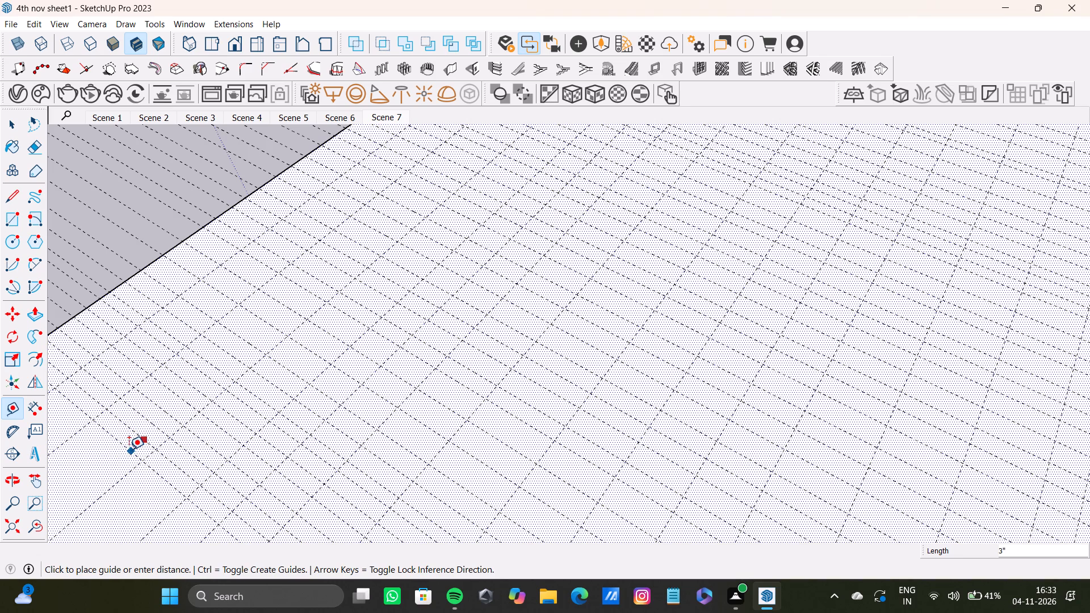
double_click(129, 450)
double_click(111, 460)
left_click(89, 475)
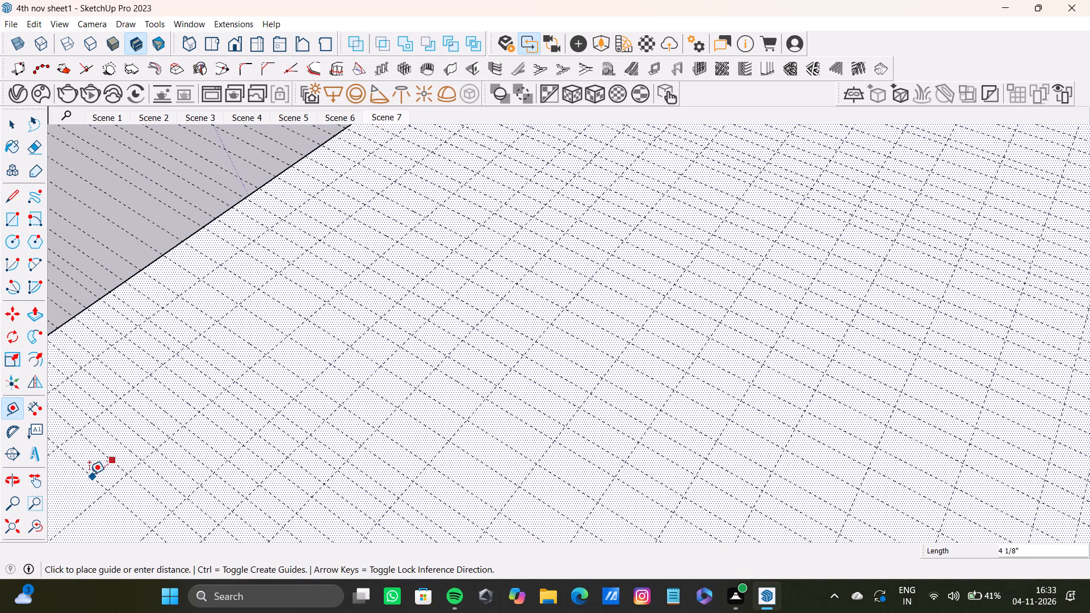
Fill the rest of the fifth bay with parallel cross guides about 4" to 5" apart, up to its far boundary guide.
scroll(146, 457, "down", 7)
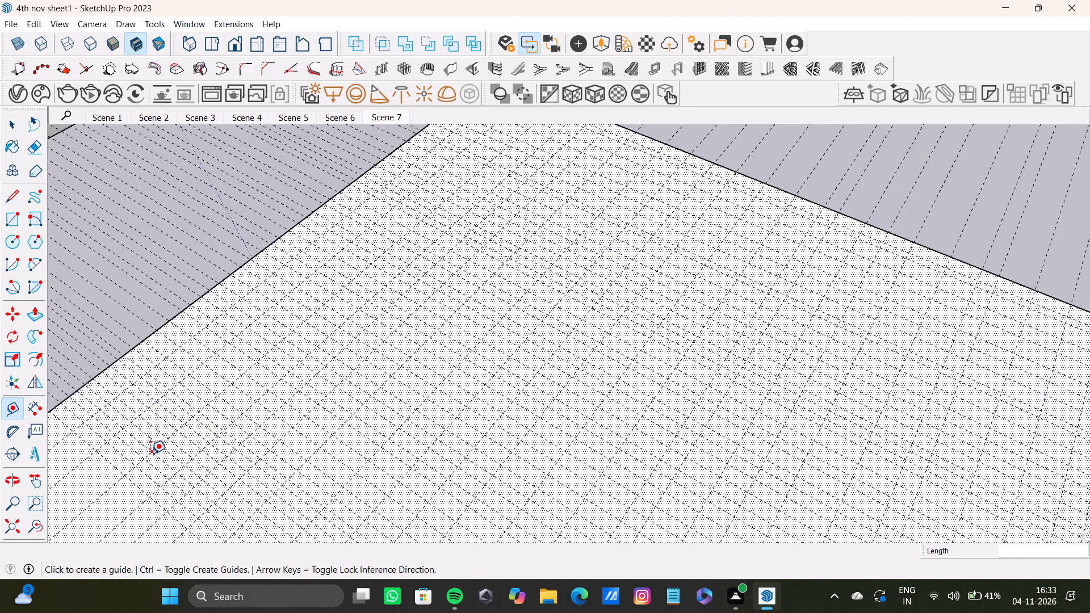
scroll(155, 454, "down", 4)
middle_click_drag(155, 454, 212, 345)
scroll(148, 358, "up", 3)
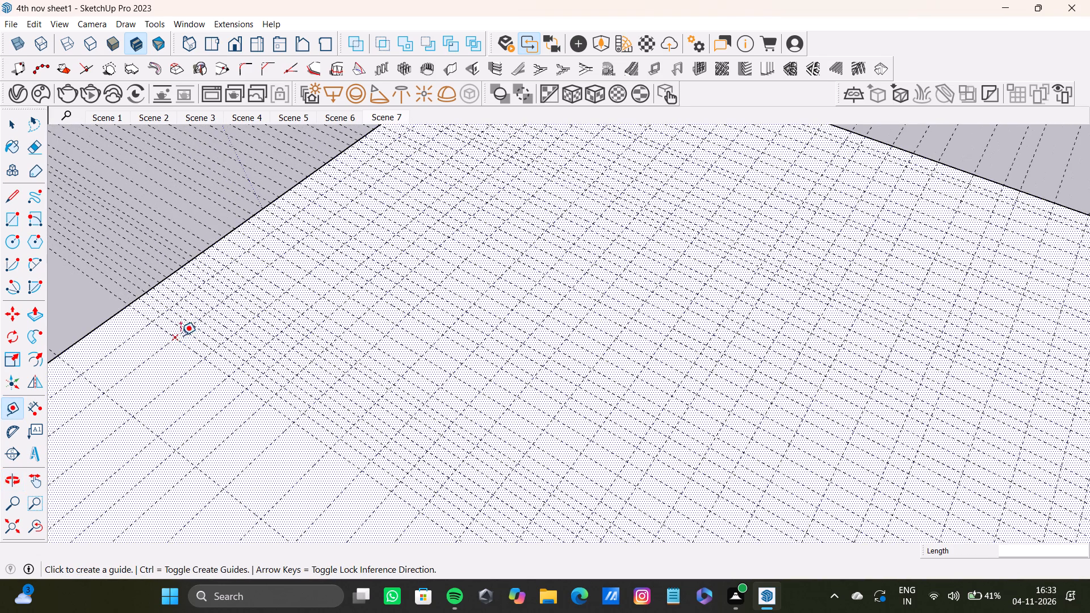
left_click(187, 344)
double_click(171, 355)
double_click(162, 363)
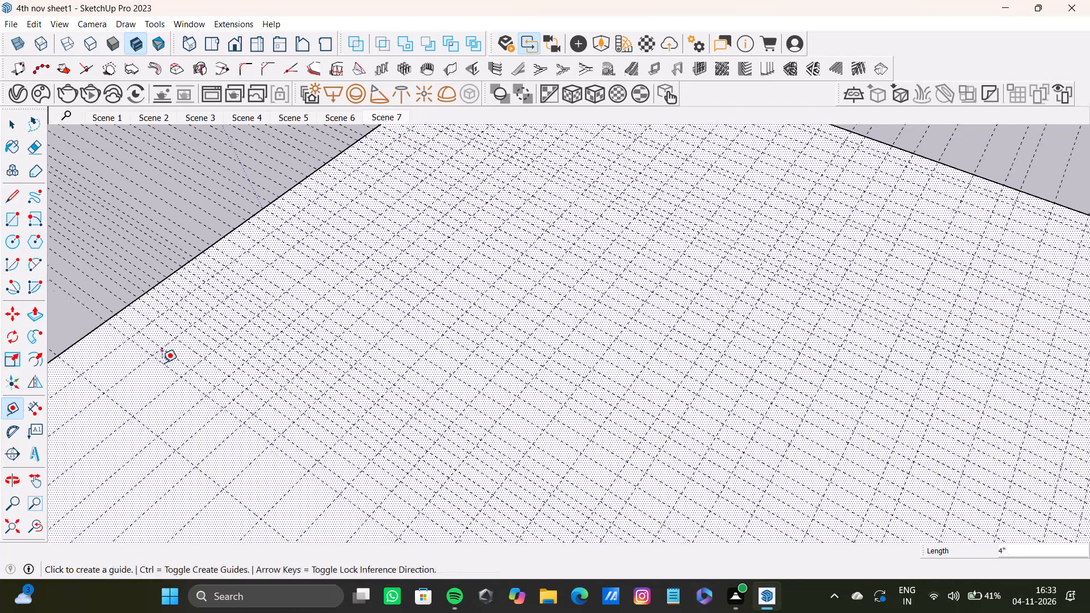
double_click(156, 377)
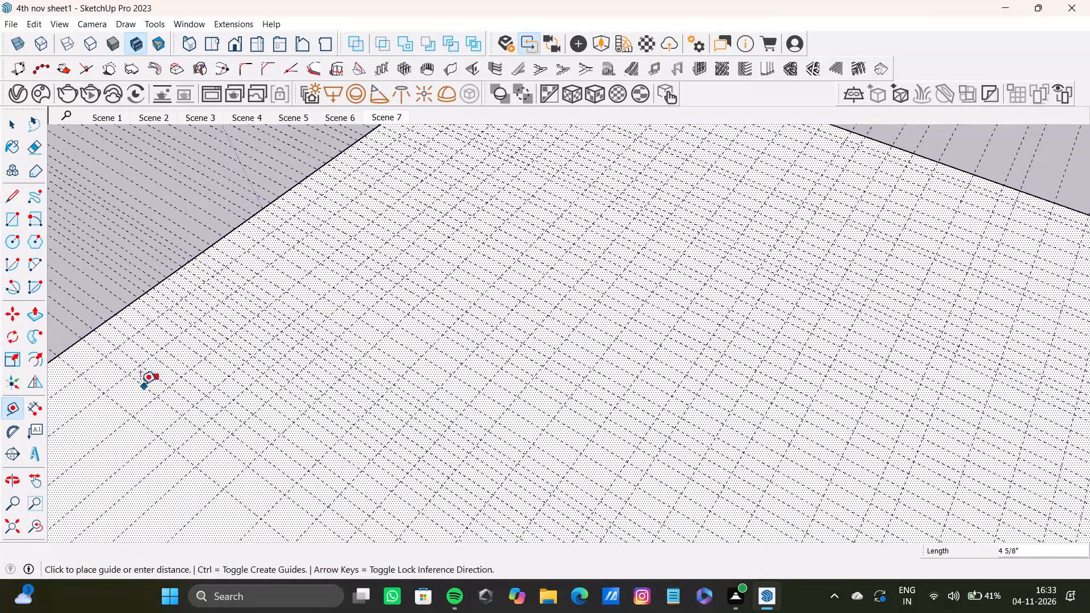
double_click(140, 384)
left_click(132, 397)
left_click(123, 411)
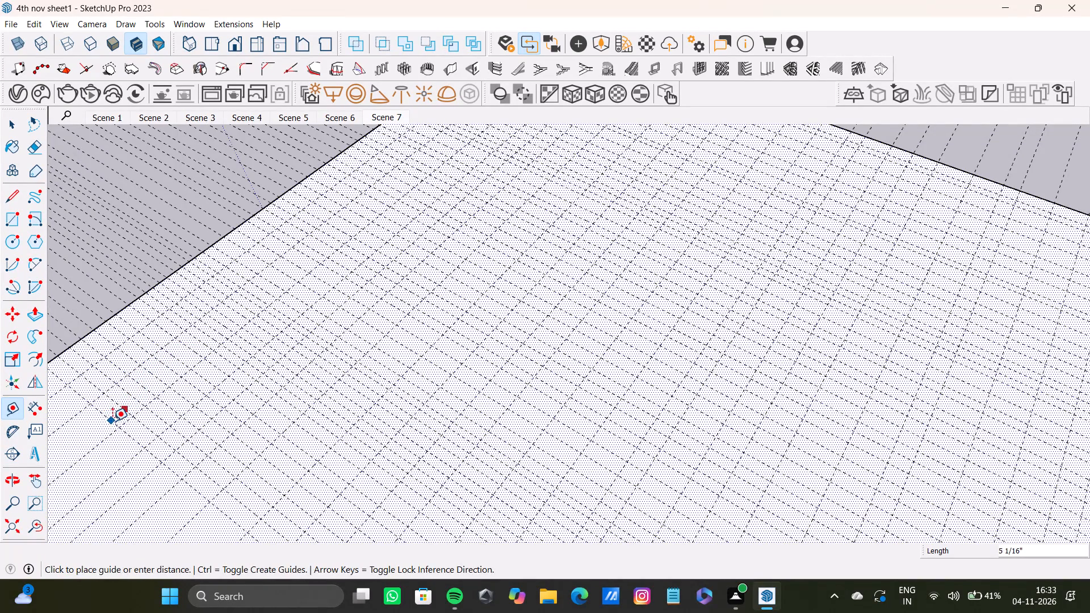
left_click(113, 421)
Place parallel cross guides about 4" to 5" apart at the start of the sixth bay.
scroll(114, 418, "up", 1)
middle_click_drag(115, 418, 218, 299)
scroll(204, 294, "up", 3)
left_click(203, 298)
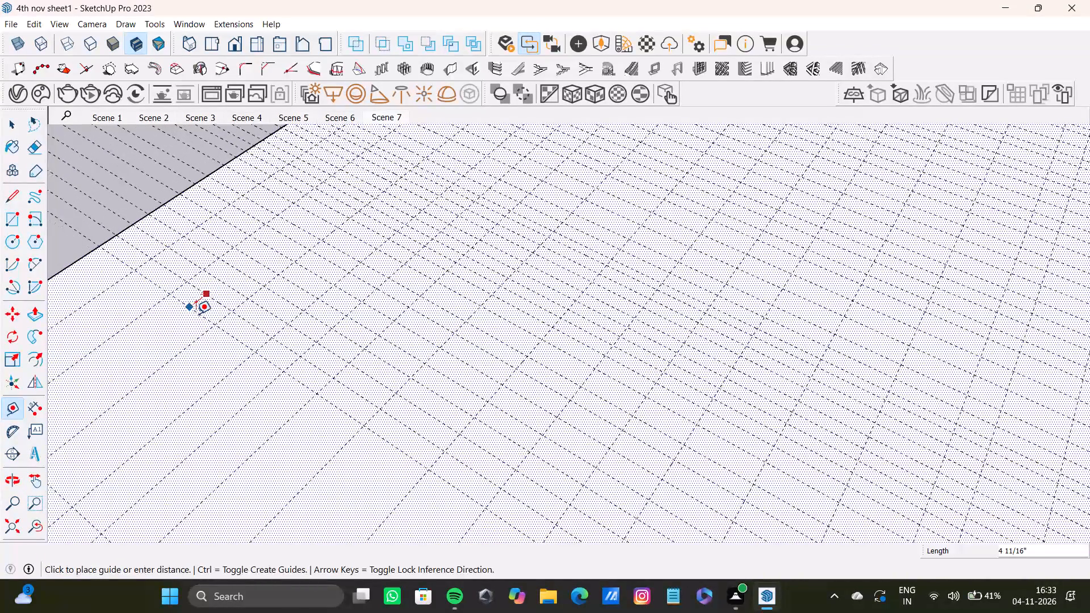
double_click(196, 314)
double_click(178, 324)
double_click(170, 335)
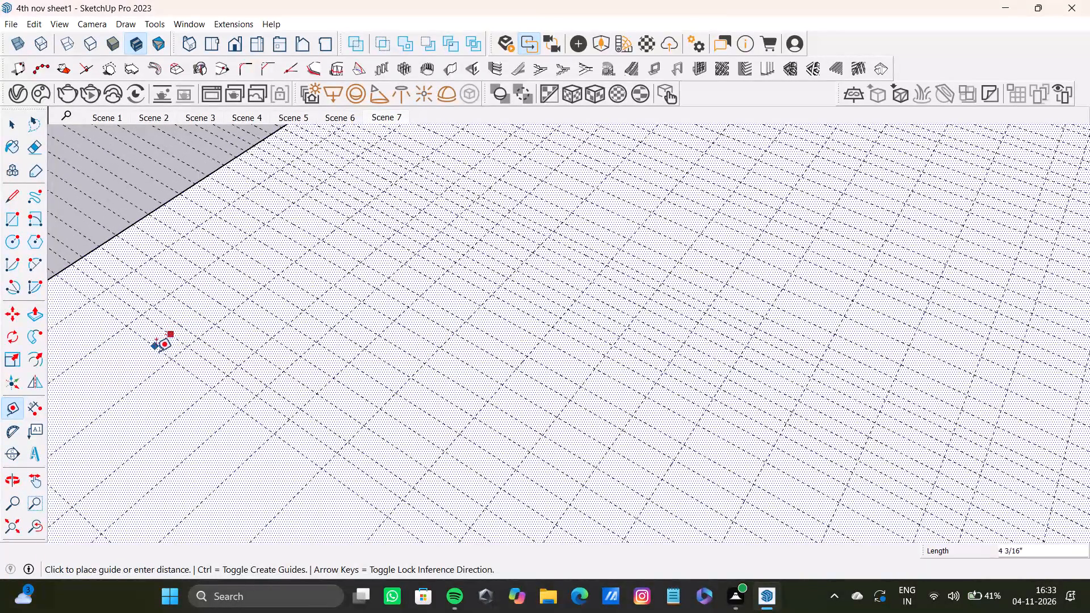
double_click(154, 351)
left_click(138, 365)
Continue the sixth bay with parallel cross guides about 2" to 2 1/2" apart, splitting the 5 5/8" gap with an extra guide.
middle_click_drag(145, 354, 212, 253, "shift")
scroll(212, 253, "down", 1, "shift")
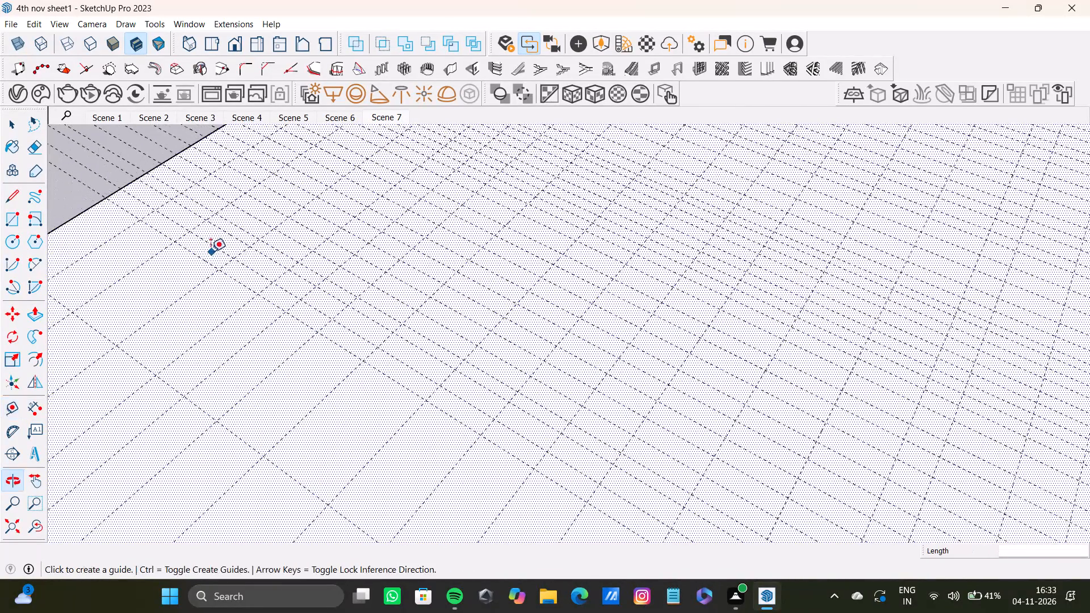
left_click(201, 260)
double_click(191, 273)
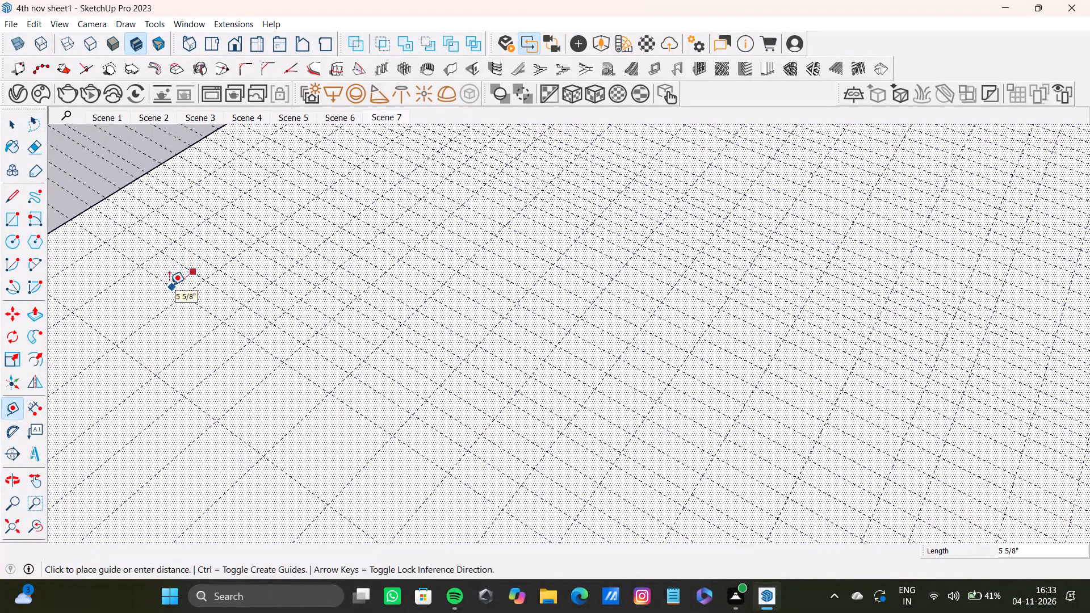
left_click(170, 285)
left_click(170, 285)
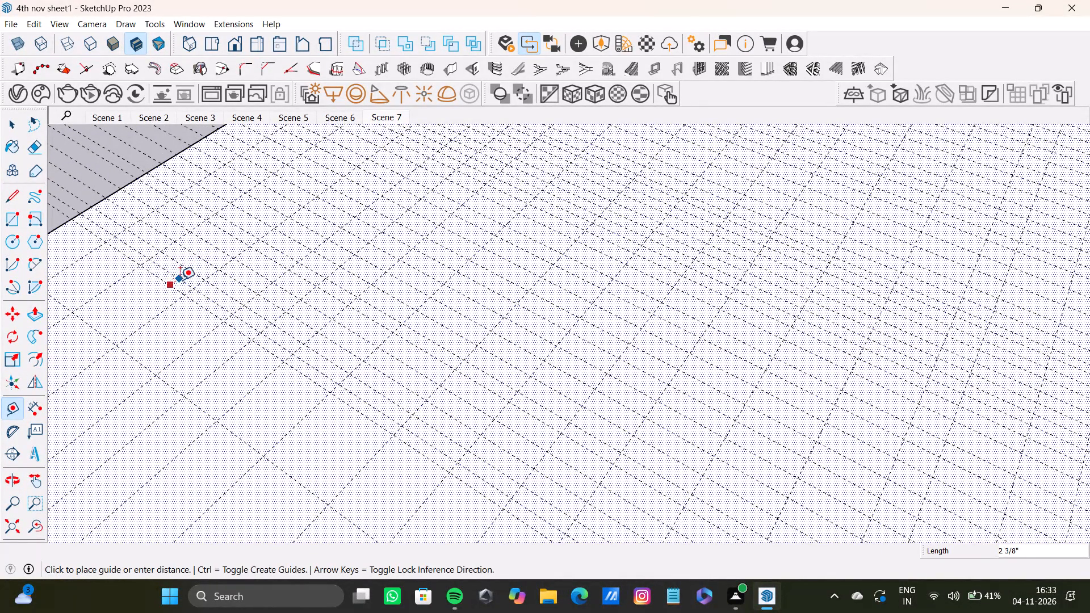
left_click(181, 280)
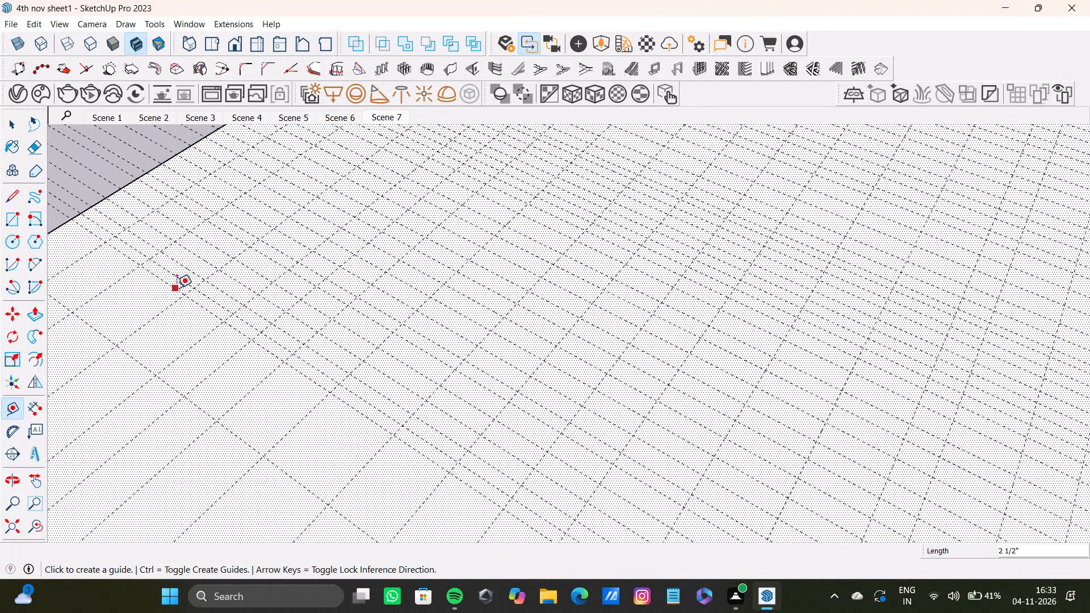
left_click(171, 288)
double_click(163, 295)
double_click(158, 306)
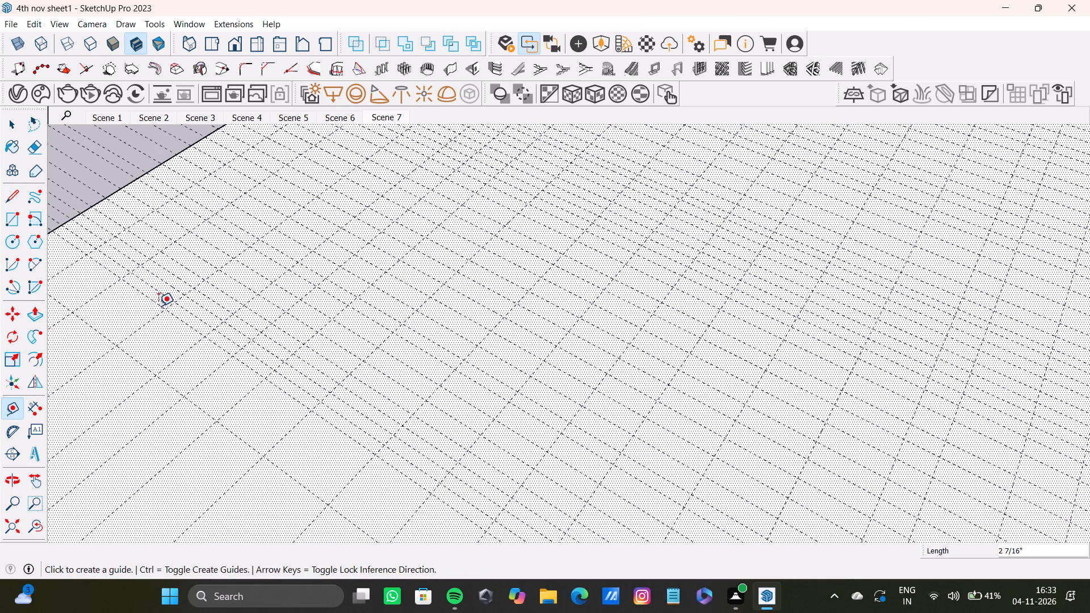
double_click(151, 316)
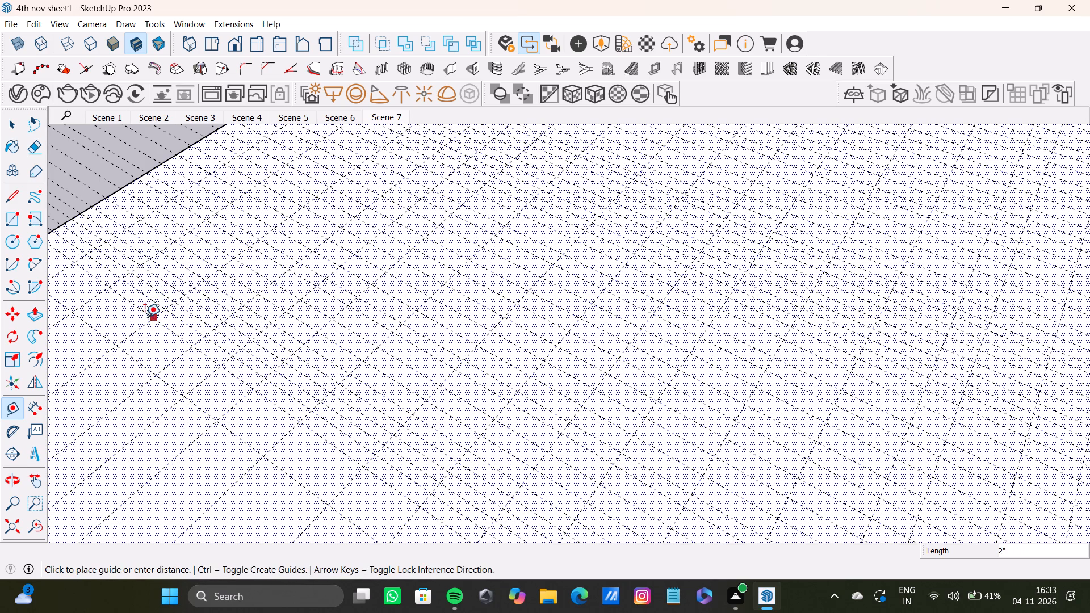
key("space")
Fill the remainder of the sixth bay with parallel cross guides about 2 1/2" apart, up to its far boundary guide.
type("t")
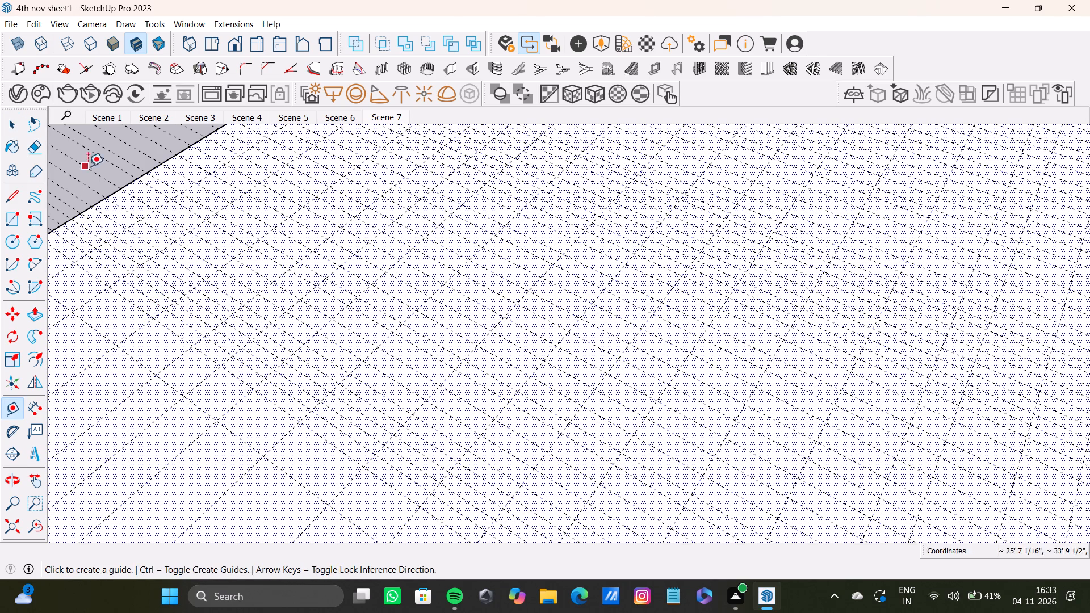
scroll(145, 287, "up", 3)
left_click(139, 312)
double_click(126, 325)
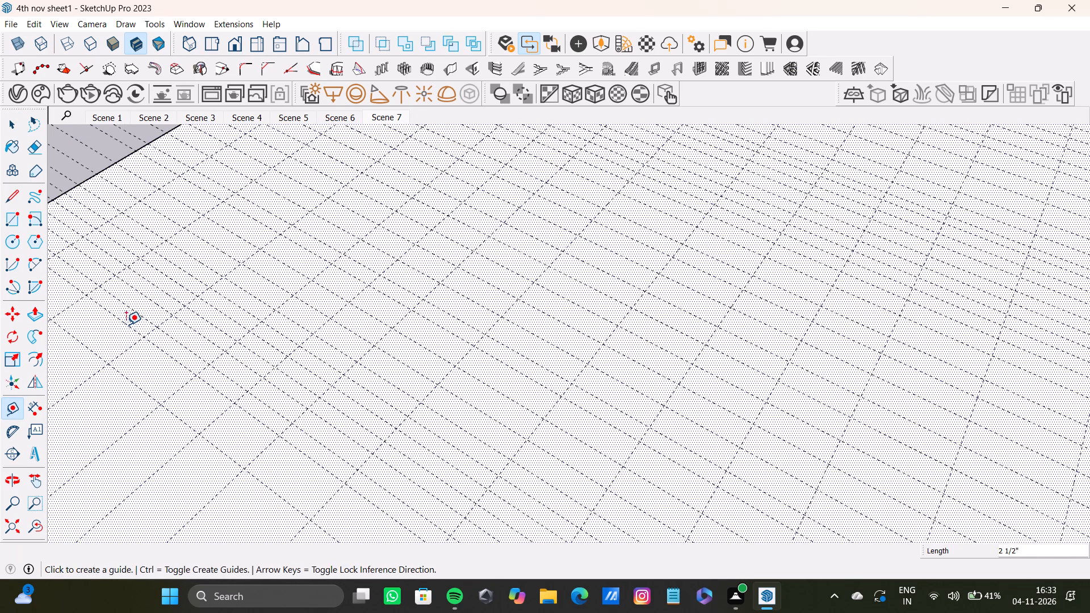
double_click(113, 335)
left_click(100, 345)
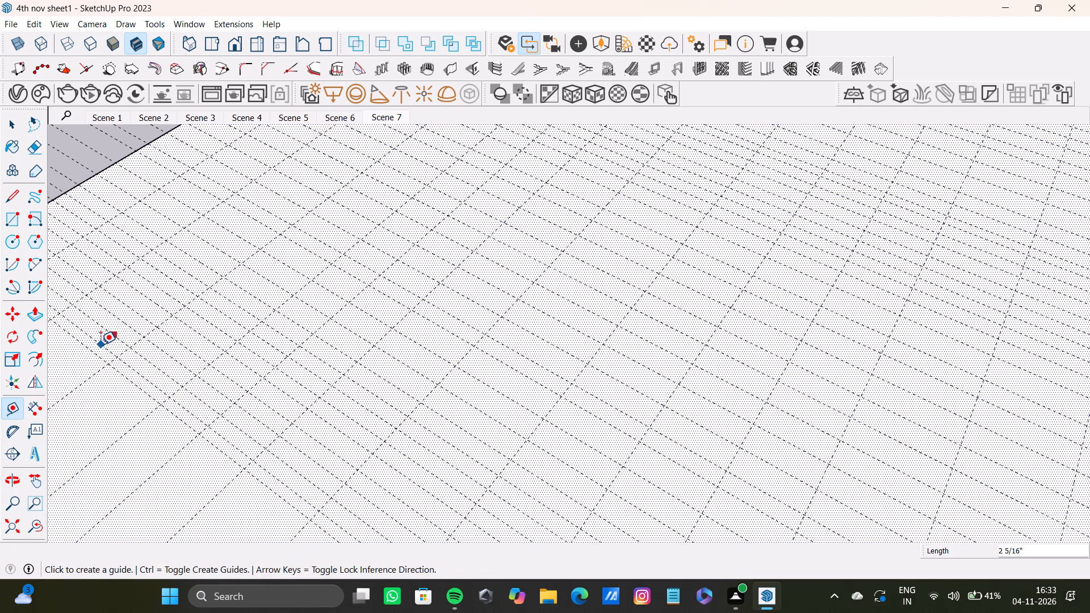
Start the seventh bay with parallel cross guides, the first offset about 2 11/16" from the last guide.
scroll(126, 377, "down", 11)
scroll(196, 381, "down", 5)
scroll(146, 376, "up", 8)
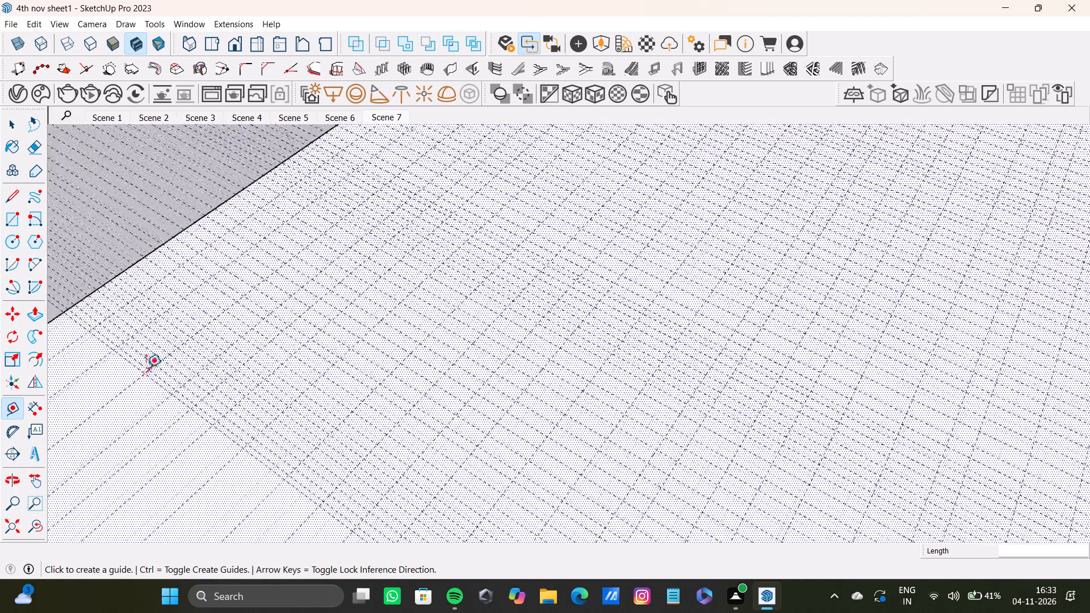
scroll(146, 367, "up", 3)
left_click(137, 368)
left_click(125, 380)
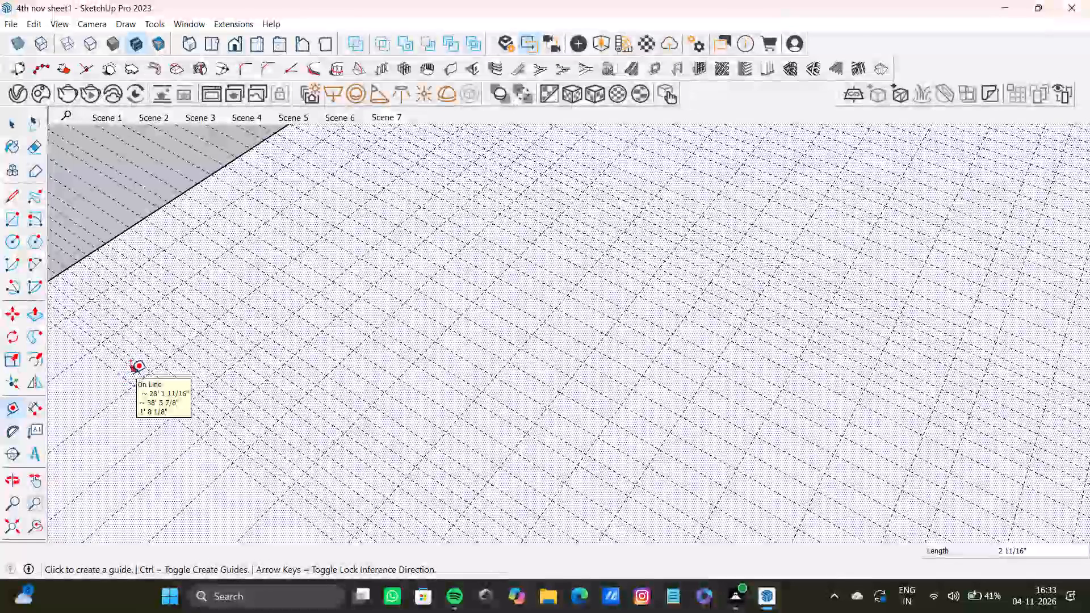
scroll(131, 373, "down", 6)
middle_click_drag(131, 373, 166, 228, "shift")
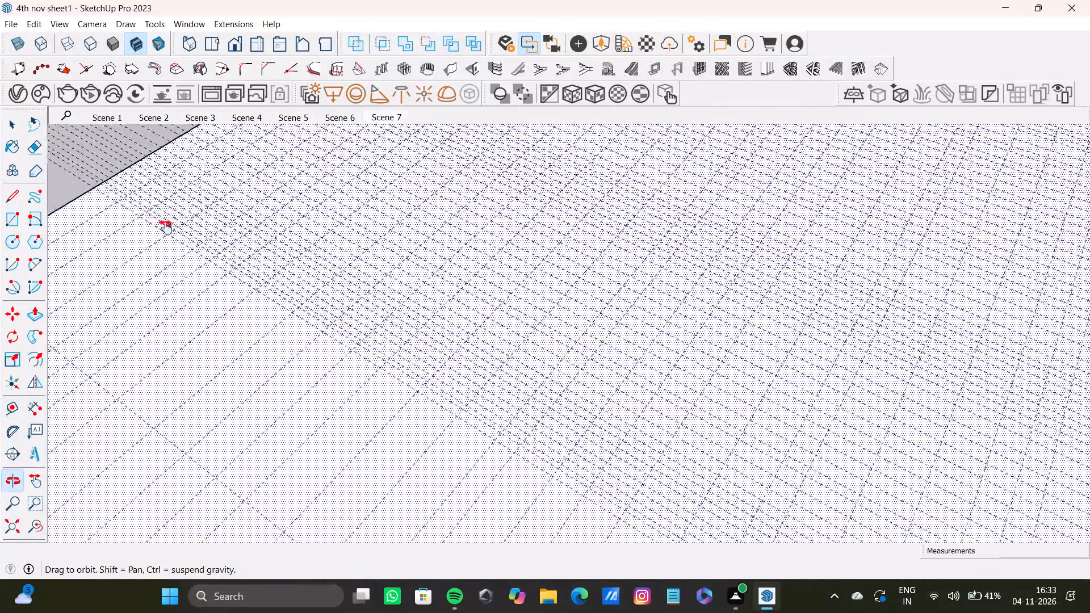
middle_click_drag(166, 228, 167, 228, "shift")
scroll(194, 287, "up", 7)
left_click(241, 261)
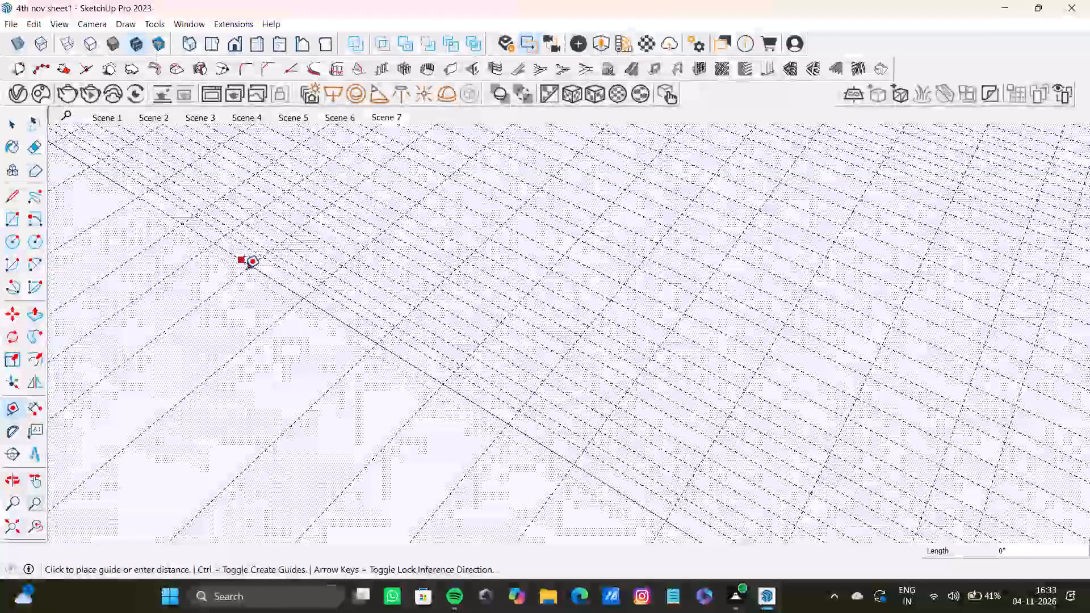
double_click(241, 269)
key("space")
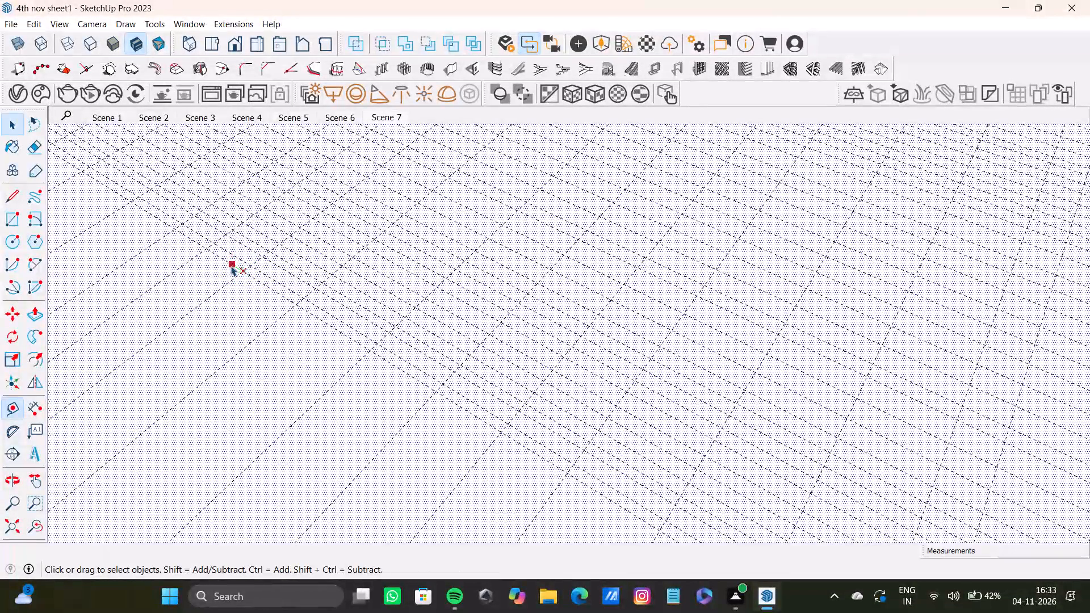
Add parallel cross guides about 2 3/4" and 4 1/16" farther along the seventh bay, and split the wider gap with another guide.
key("t")
left_click(225, 263)
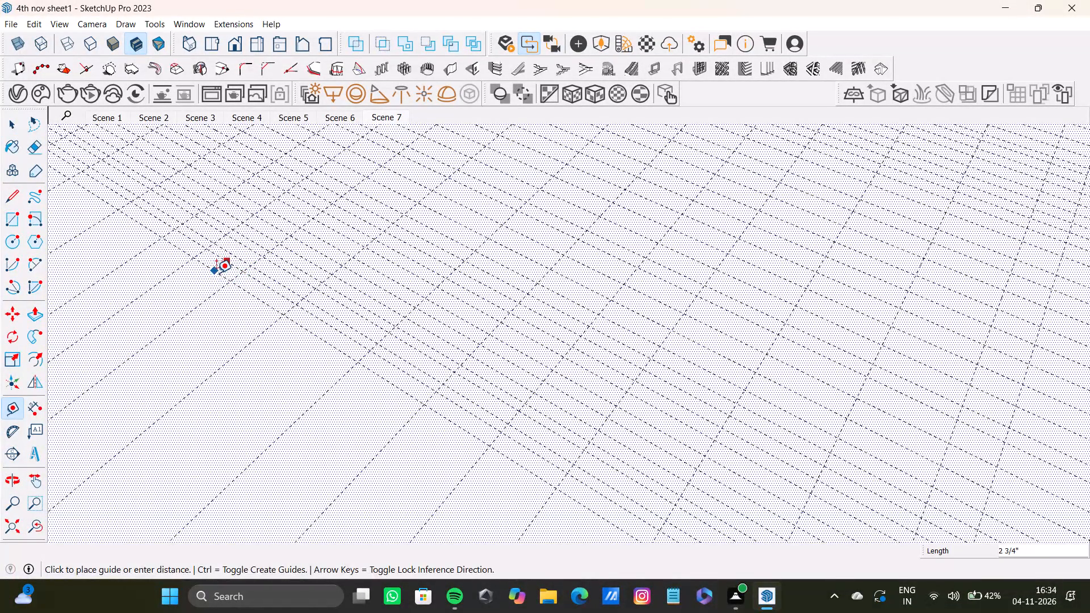
double_click(216, 273)
left_click(192, 282)
left_click(195, 284)
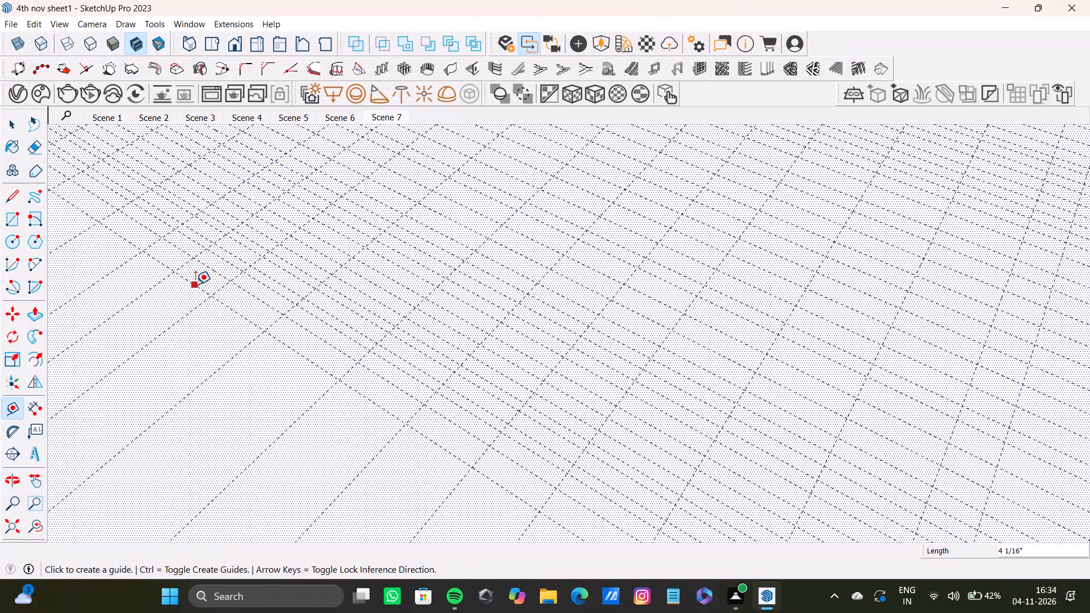
left_click(206, 277)
Extend the seventh bay's division with a run of parallel cross guides about 2" to 2 1/2" apart.
left_click(198, 285)
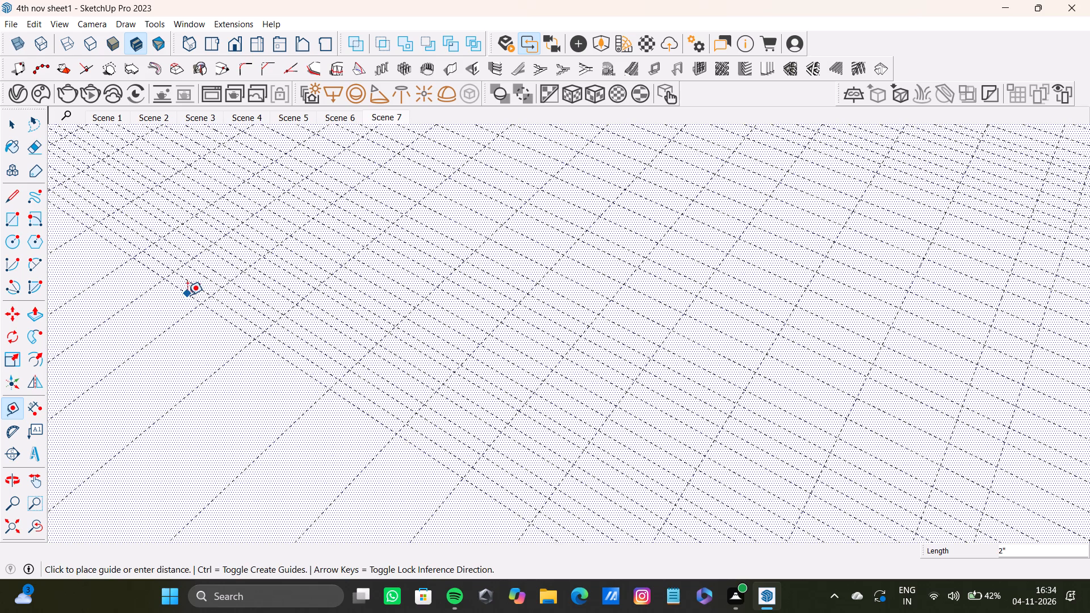
double_click(187, 295)
double_click(174, 305)
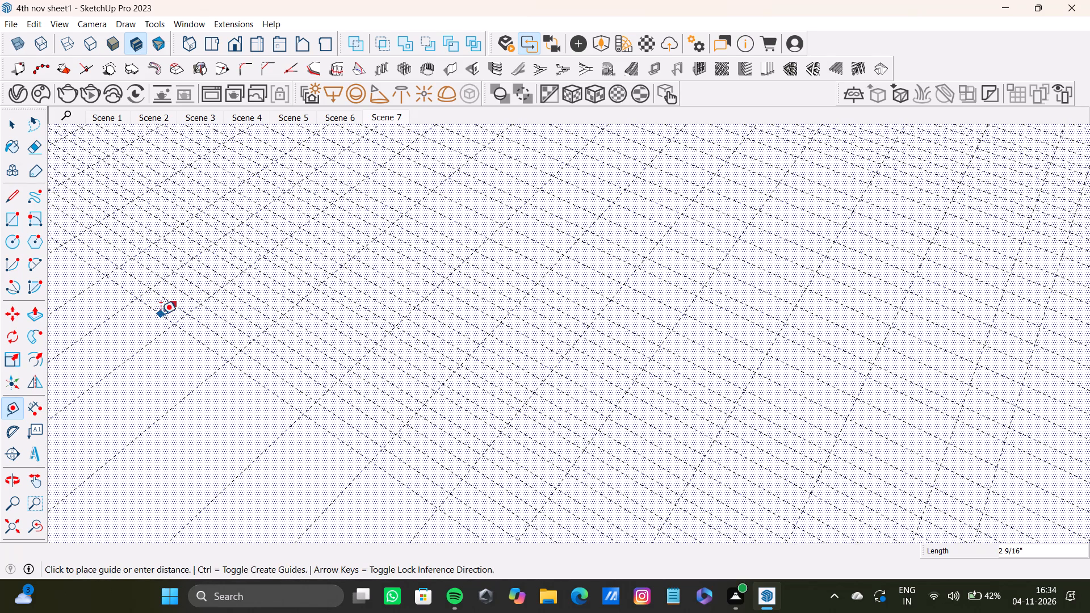
left_click(162, 315)
left_click(162, 316)
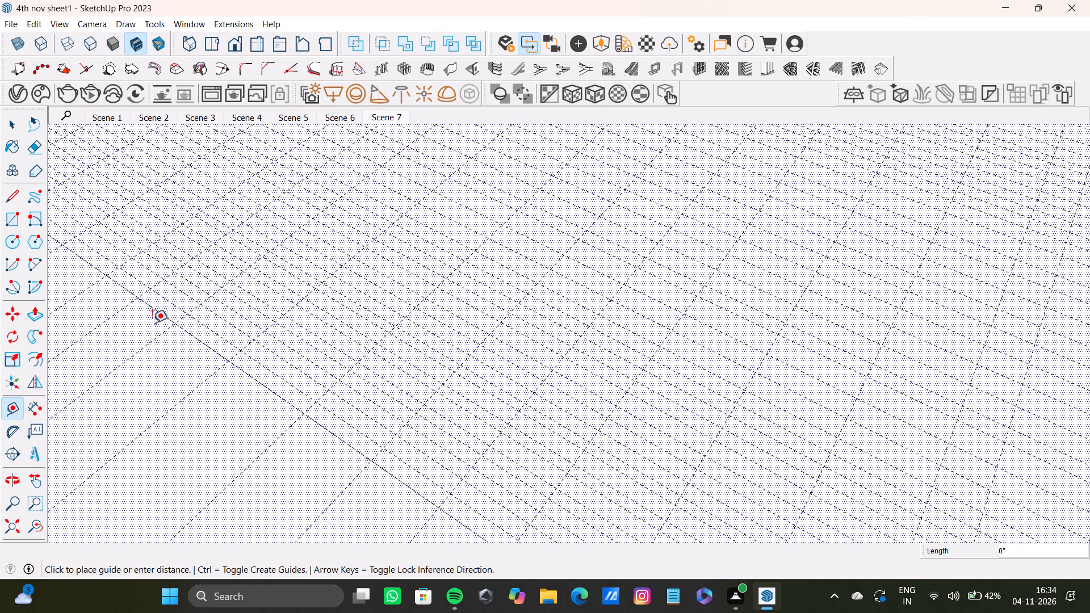
double_click(157, 328)
double_click(140, 331)
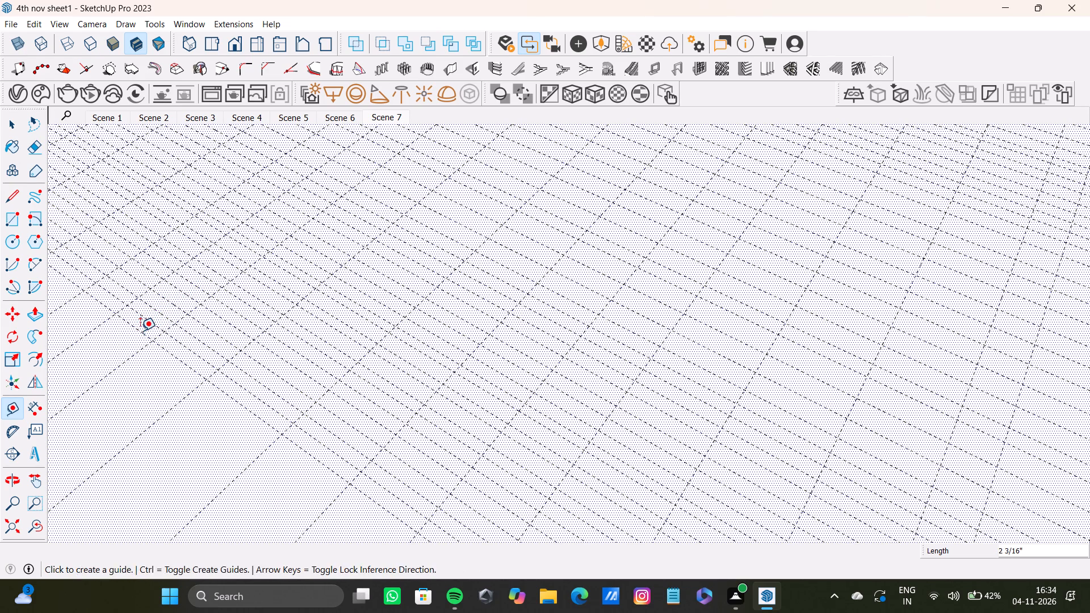
left_click(131, 342)
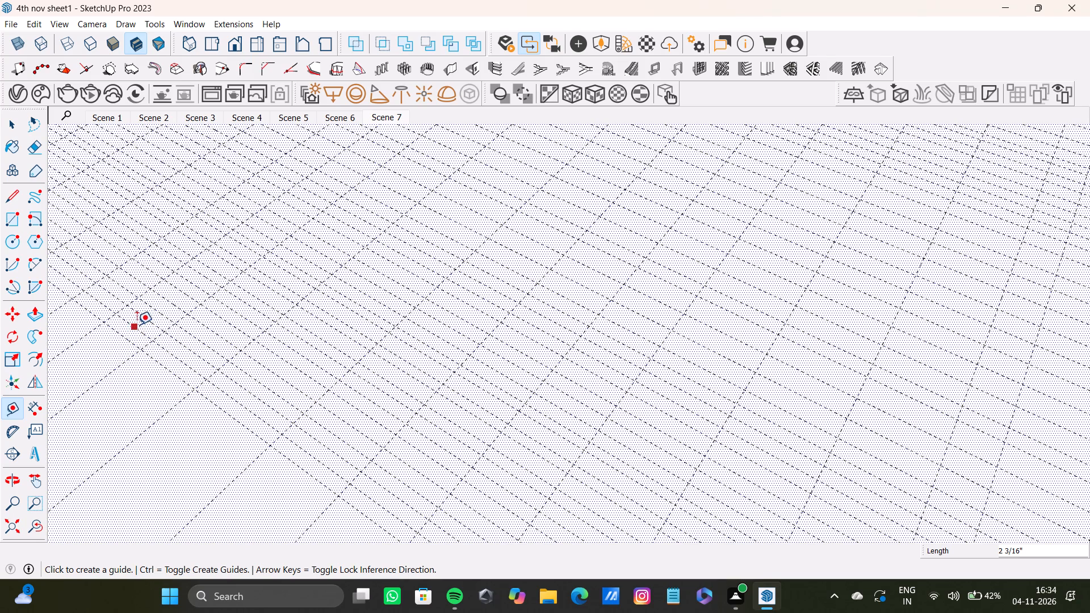
scroll(141, 317, "down", 4)
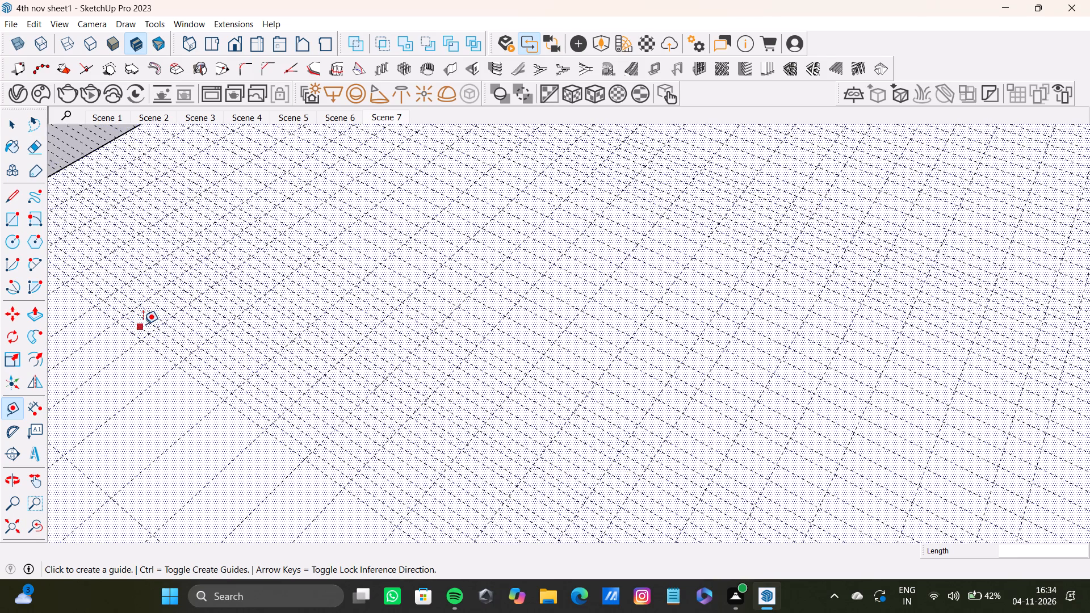
Extend the seventh bay's division with parallel cross guides about 2 5/8", 3 1/4" and 3 3/4" apart.
scroll(143, 324, "down", 5)
middle_click_drag(145, 323, 373, 156, "shift")
scroll(321, 195, "up", 6)
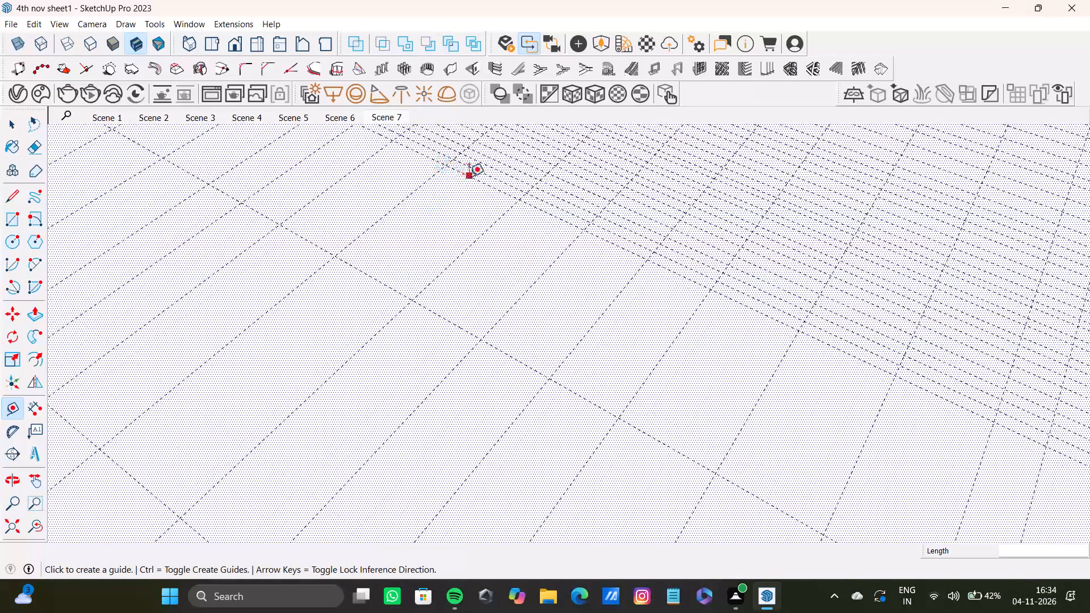
left_click(469, 177)
double_click(462, 191)
left_click(458, 202)
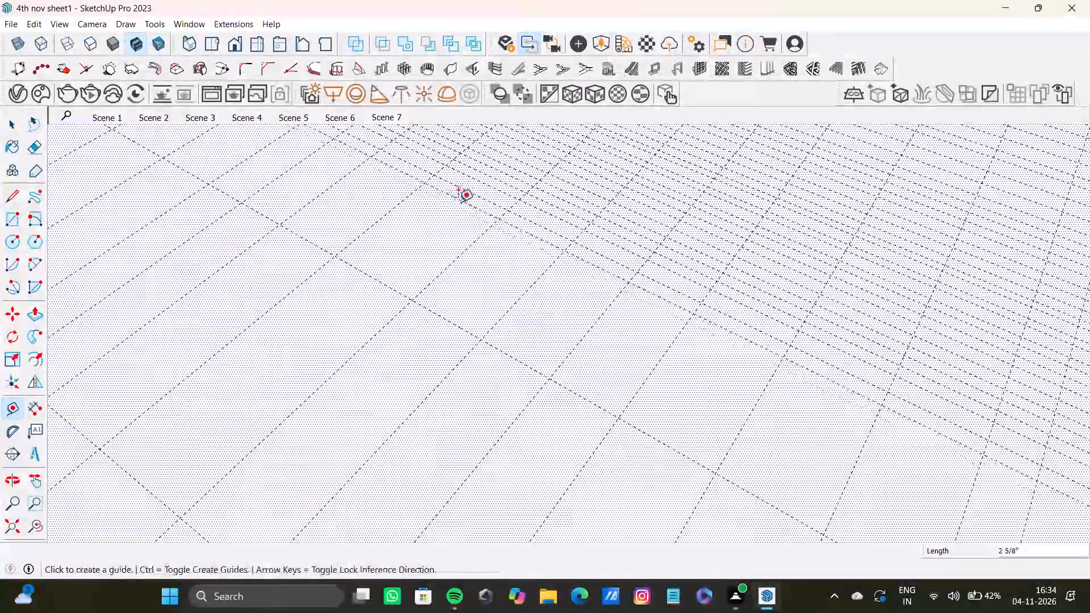
left_click(458, 202)
left_click(454, 217)
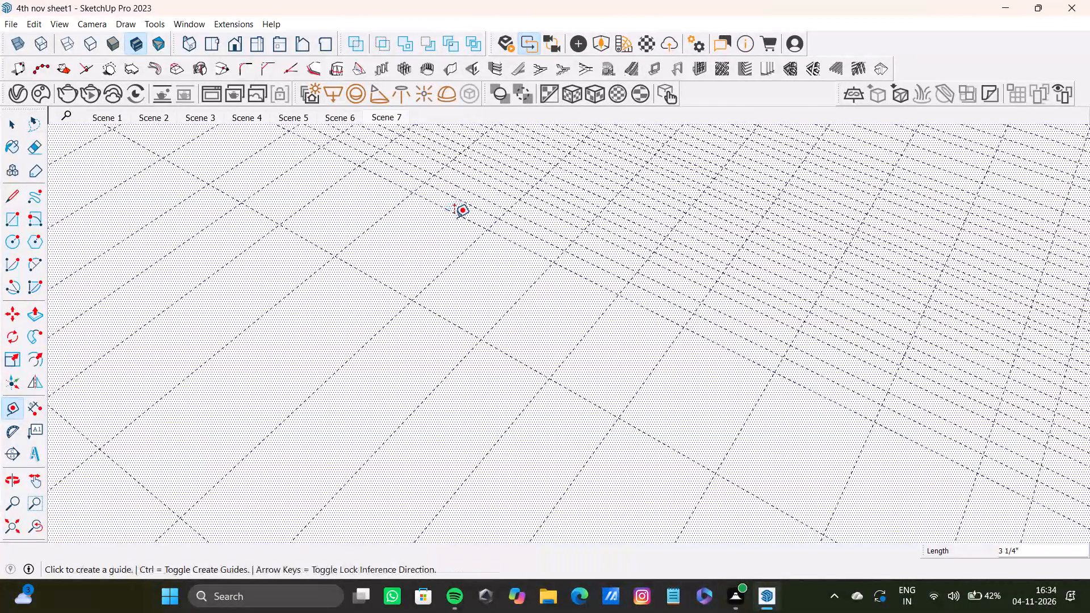
left_click(454, 217)
left_click(440, 224)
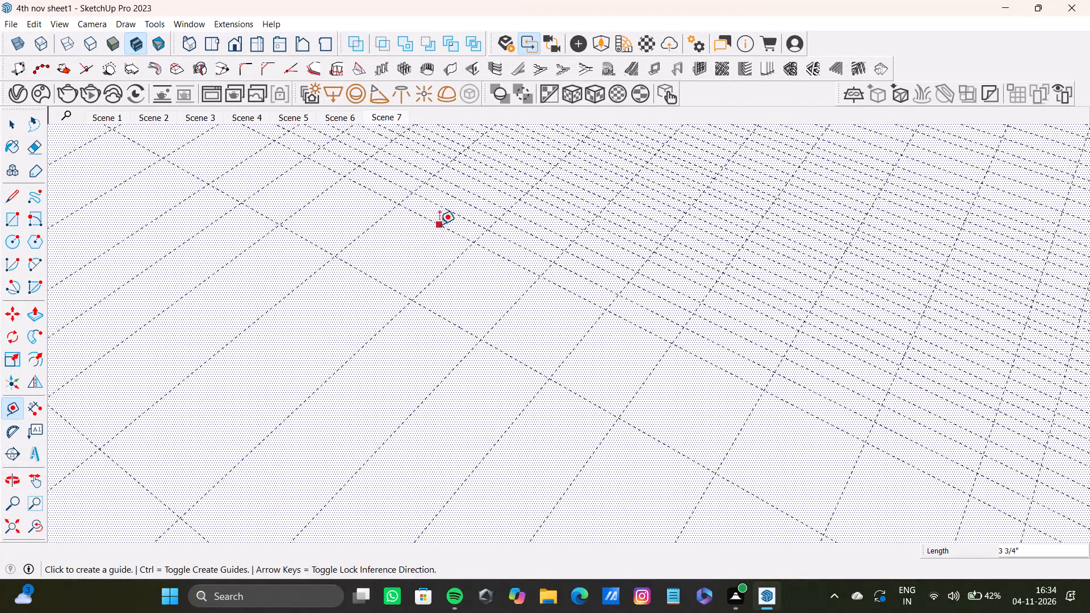
Fill the remainder of the seventh bay with parallel cross guides, the first about 3 11/16" farther along, up to its far boundary guide.
left_click(443, 224)
double_click(427, 238)
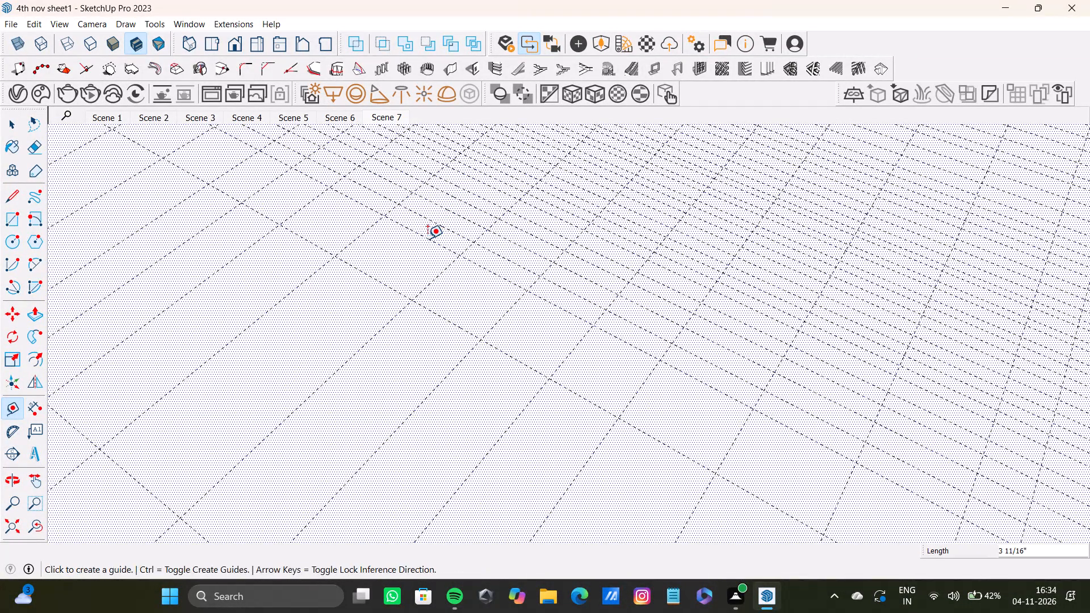
left_click(415, 246)
left_click(413, 250)
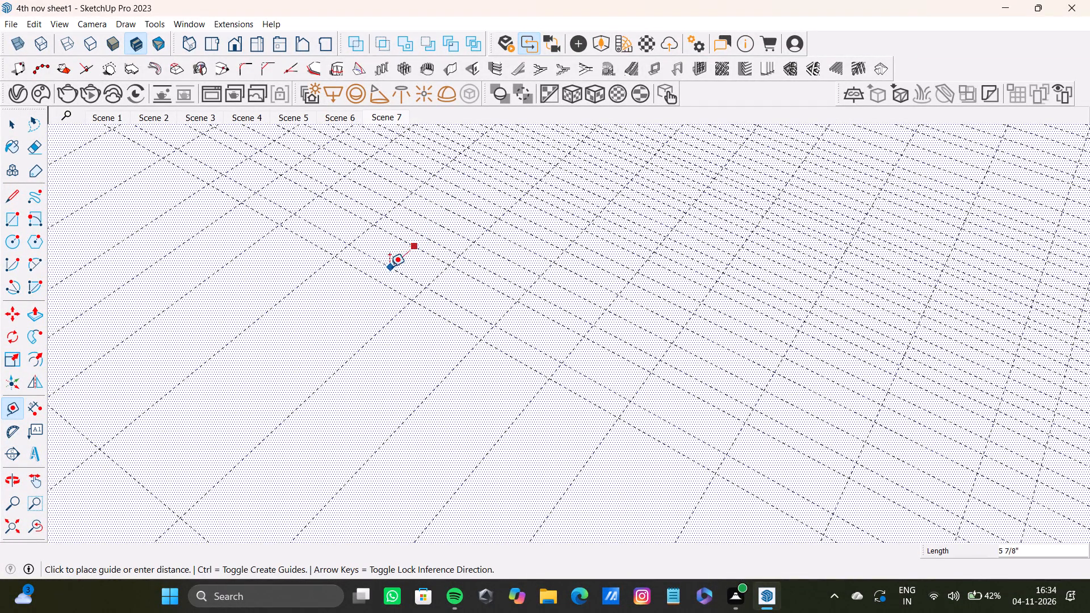
double_click(409, 261)
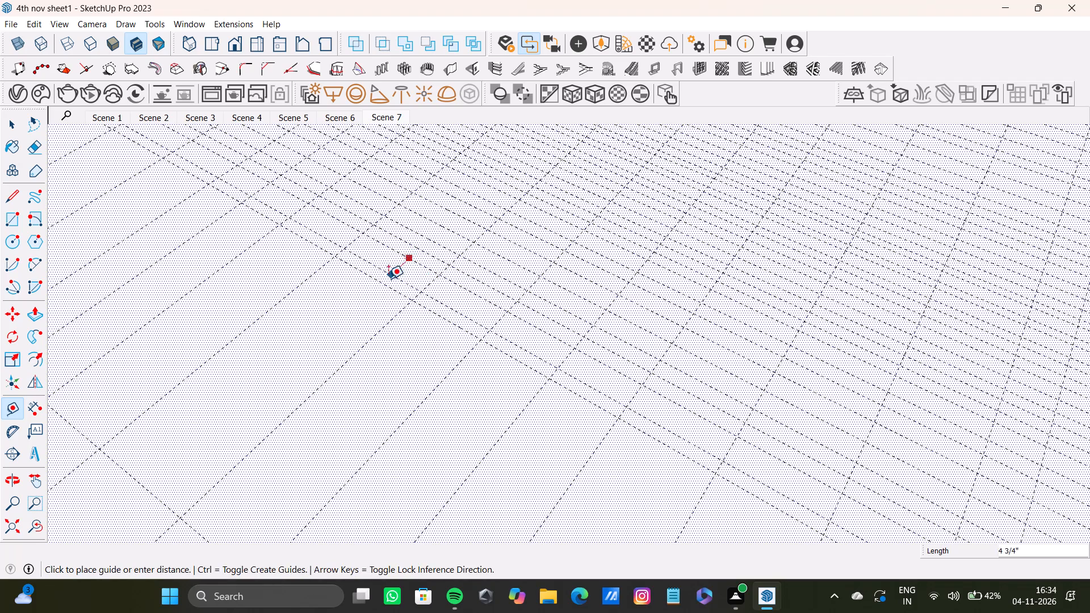
double_click(400, 278)
Start the eighth bay with a cross guide offset about 5 5/8", and continue with parallel guides about 2 5/8" to 3 3/4" apart.
double_click(376, 296)
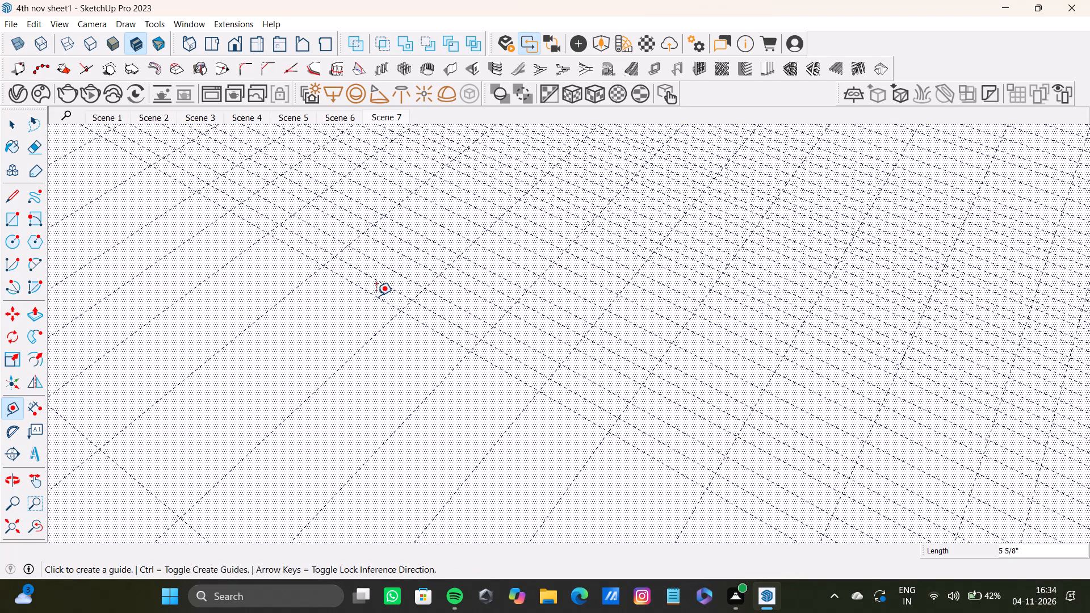
left_click(367, 310)
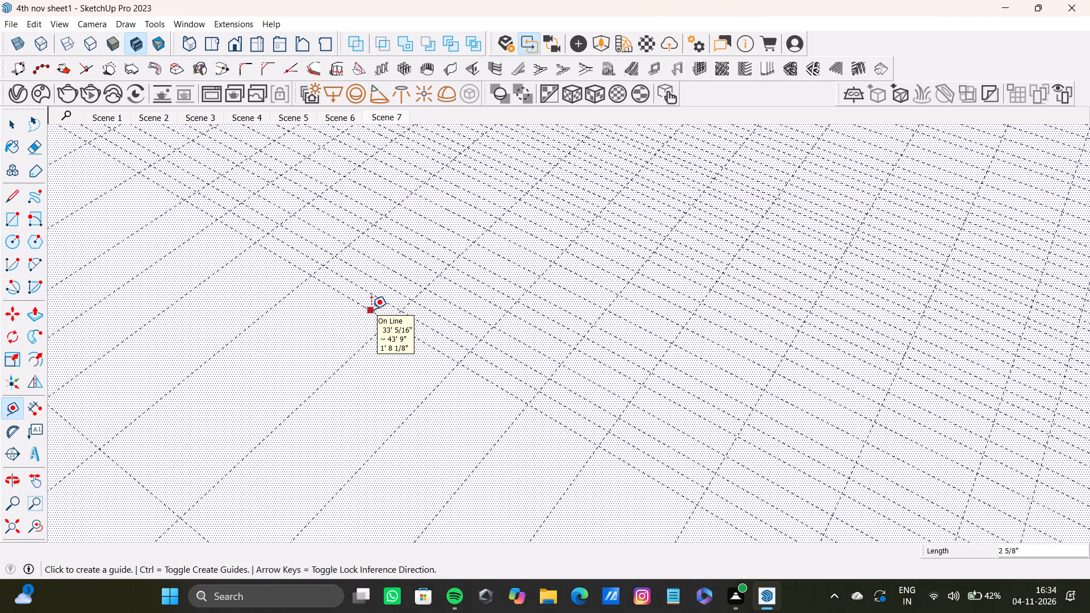
left_click(371, 309)
double_click(358, 326)
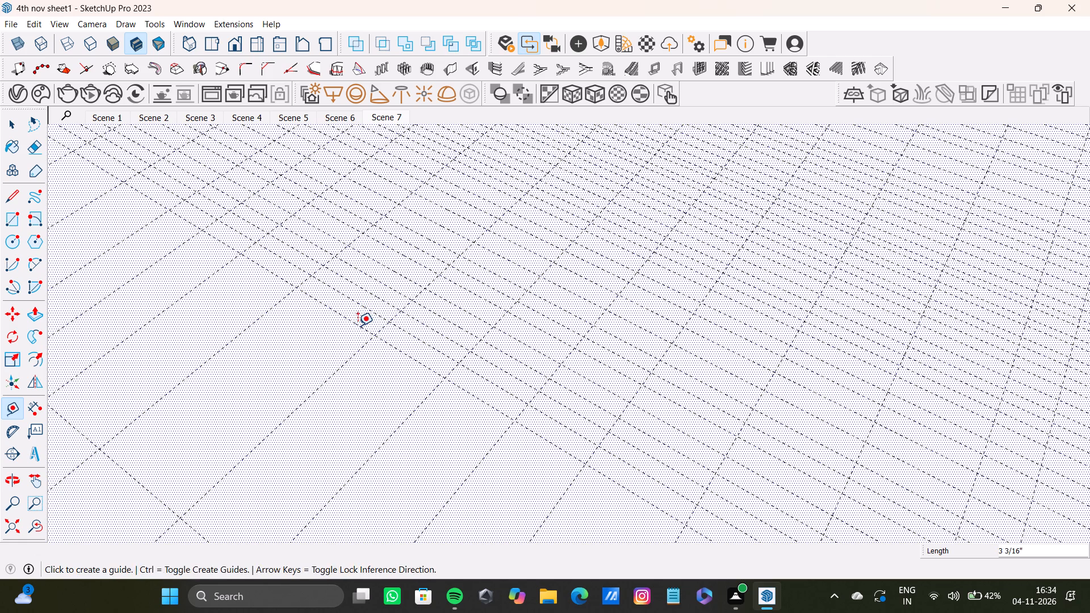
double_click(346, 337)
left_click(322, 350)
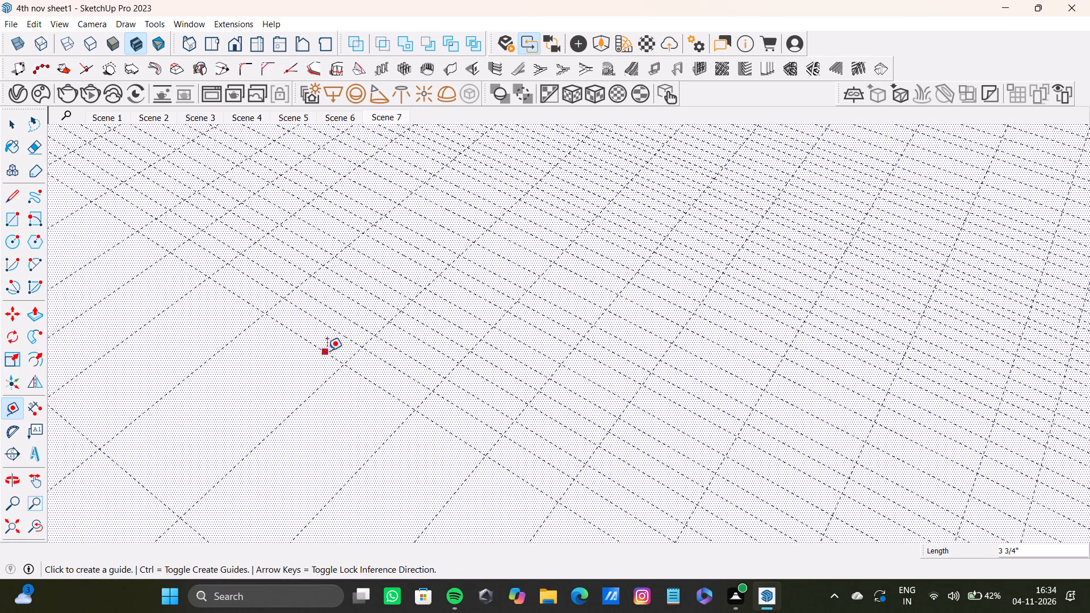
left_click(329, 349)
left_click(305, 364)
left_click(304, 364)
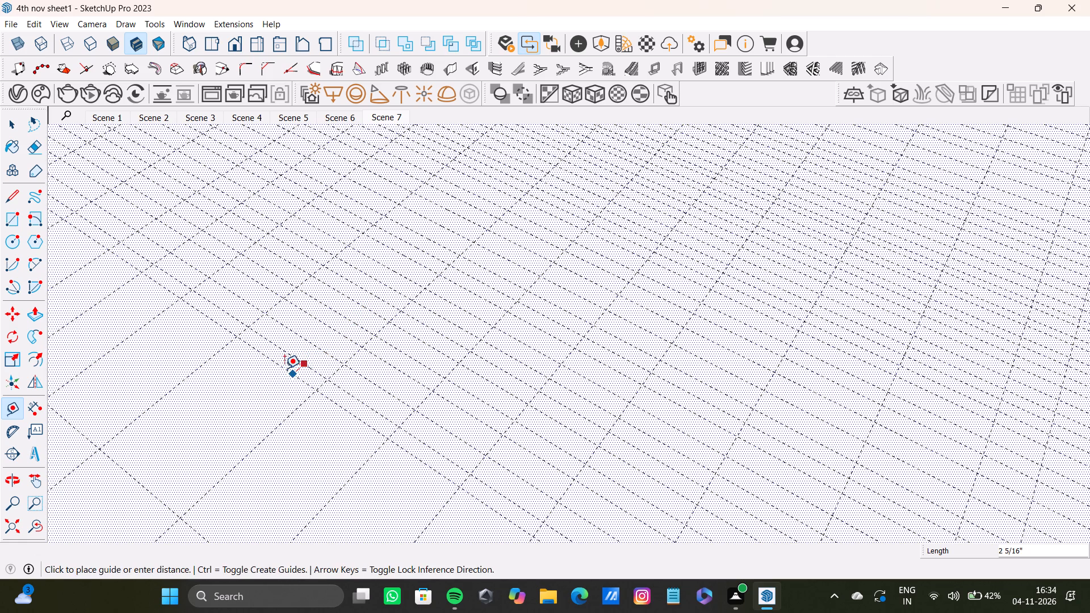
left_click(281, 372)
Fill the remainder of the eighth bay with parallel cross guides about 4" to 4 5/8" apart, up to its far boundary guide.
scroll(292, 367, "down", 6)
left_click(288, 373)
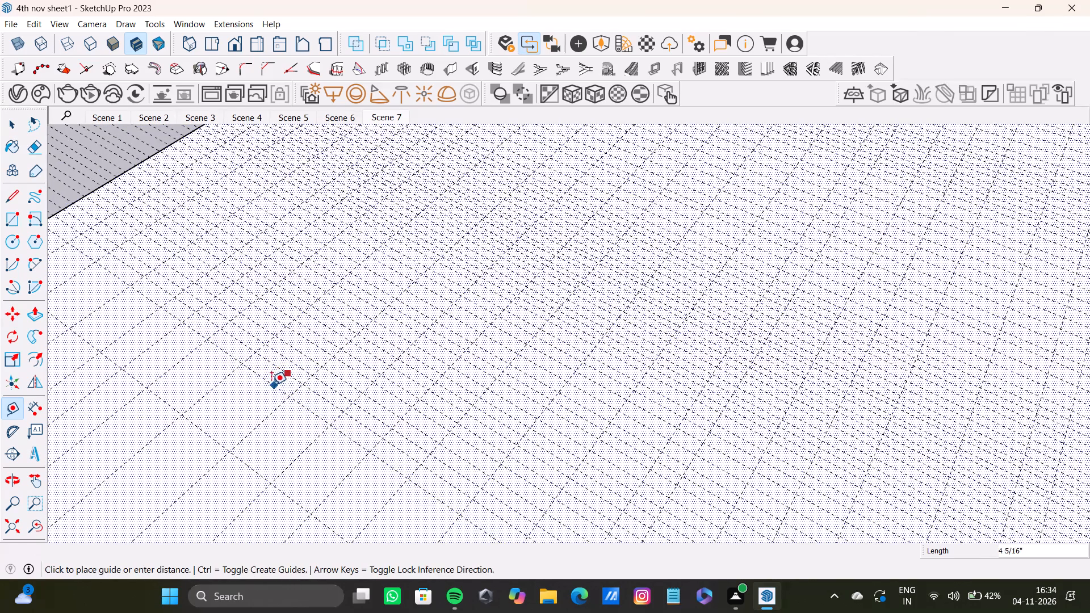
left_click(271, 385)
left_click(276, 384)
left_click(252, 395)
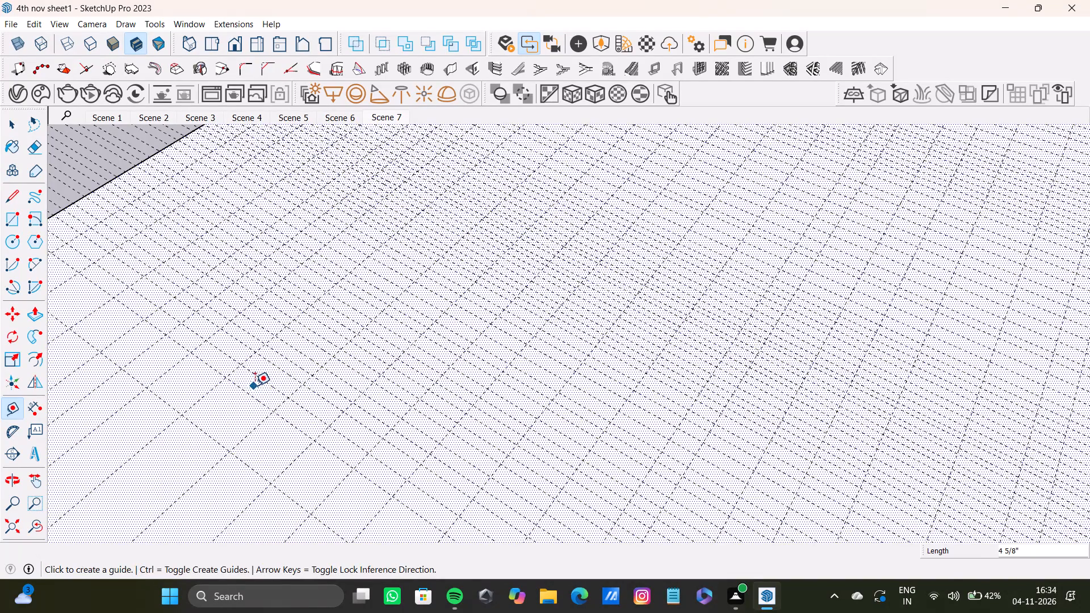
scroll(255, 385, "down", 8)
middle_click_drag(260, 376, 267, 292, "shift")
scroll(258, 310, "up", 6)
left_click(262, 300)
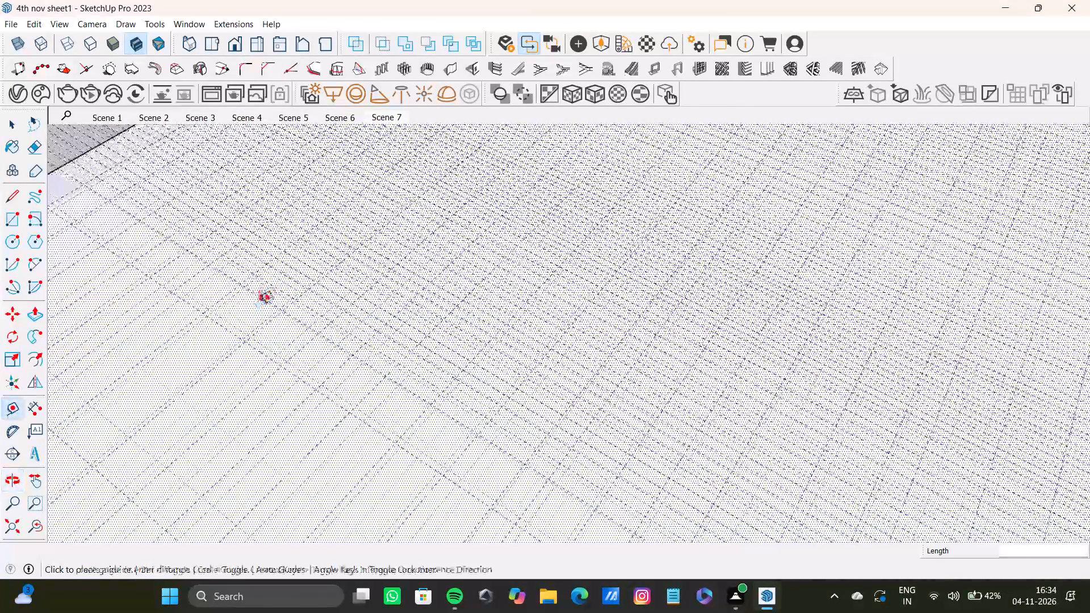
double_click(250, 311)
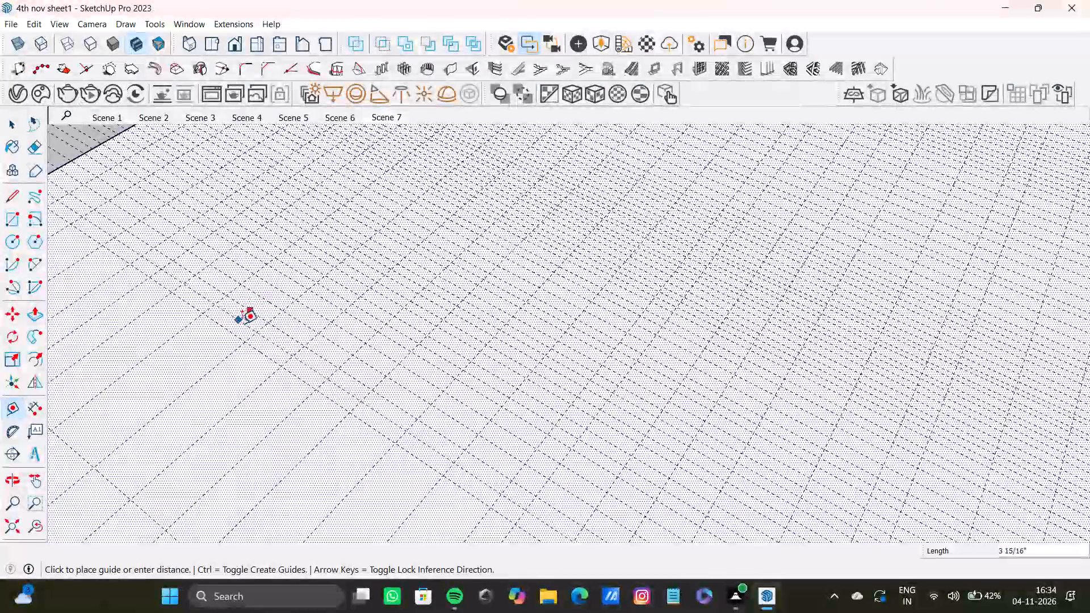
left_click(242, 324)
Start the ninth bay with a run of parallel cross guides about 3 3/16" to 4 3/4" apart.
left_click(230, 331)
double_click(216, 336)
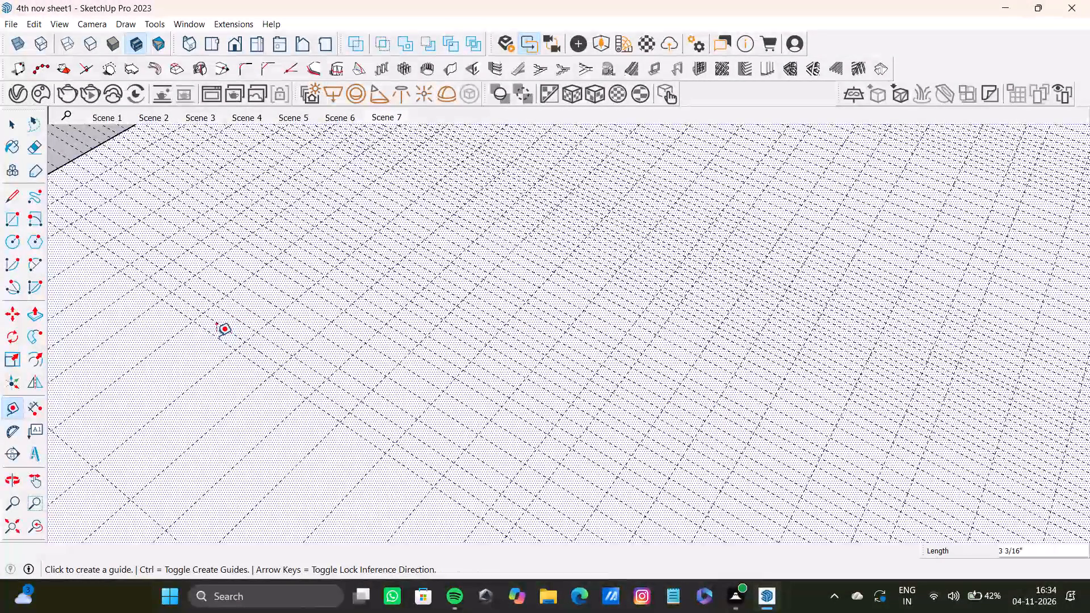
left_click(204, 345)
left_click(203, 348)
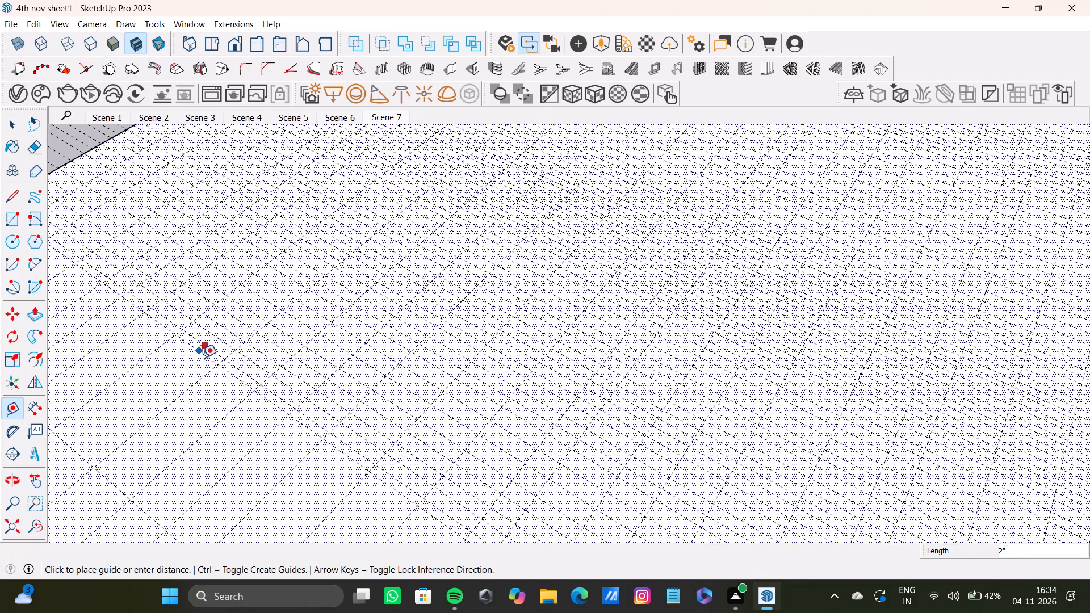
double_click(195, 362)
left_click(178, 371)
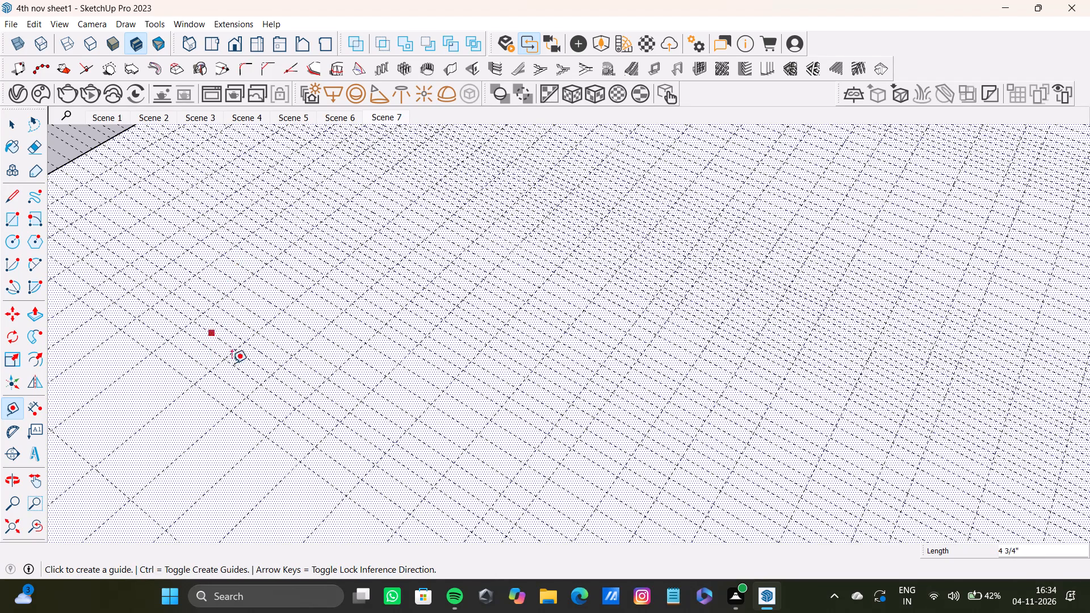
scroll(232, 378, "down", 5)
scroll(213, 384, "up", 3)
left_click_drag(195, 371, 188, 374)
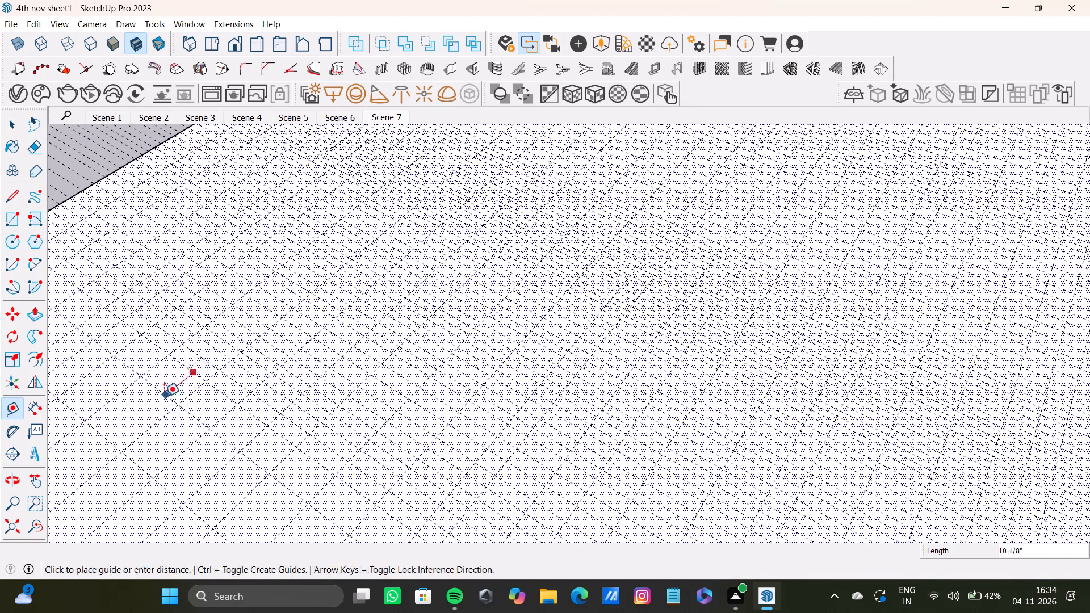
left_click(181, 380)
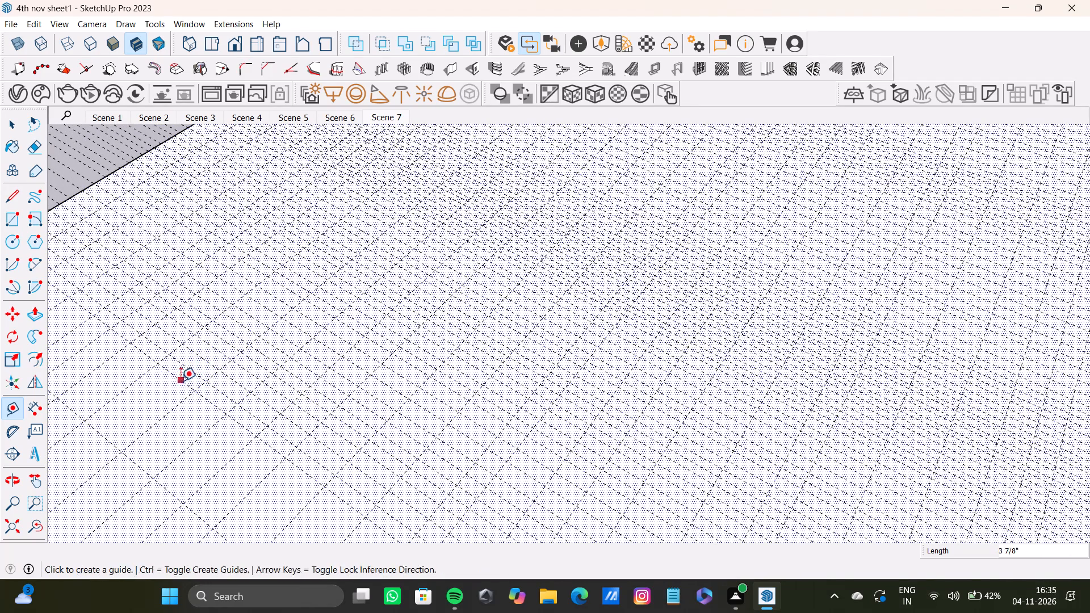
Fill the remainder of the ninth bay with parallel cross guides about 4 1/16" to 4 9/16" apart, up to its far boundary guide.
left_click(181, 381)
left_click(172, 396)
left_click(169, 395)
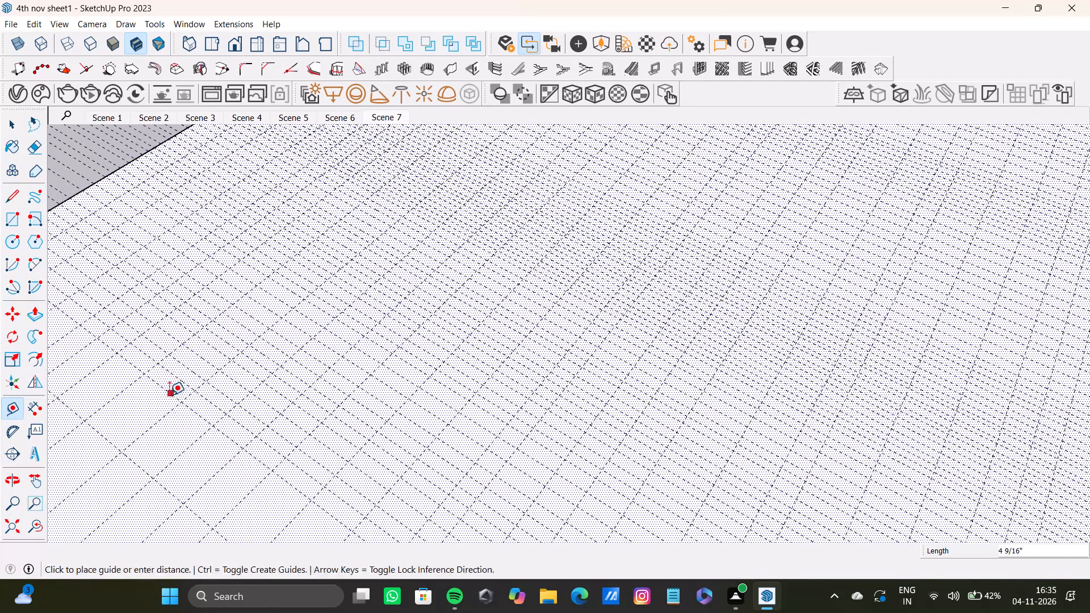
left_click(159, 401)
left_click(158, 404)
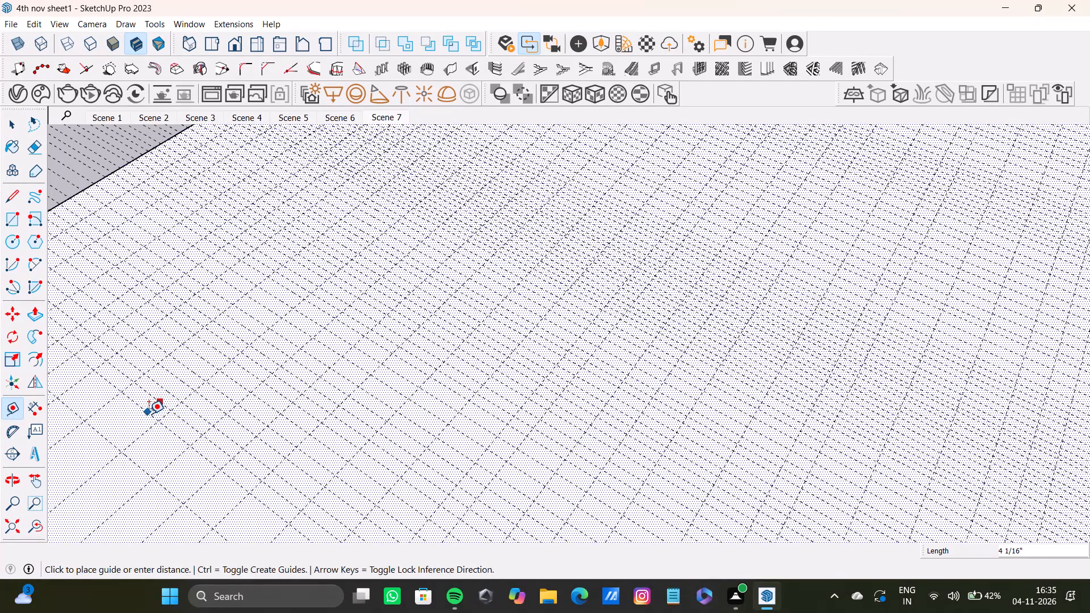
double_click(149, 414)
left_click(133, 422)
scroll(141, 415, "down", 8)
middle_click_drag(166, 409, 258, 341)
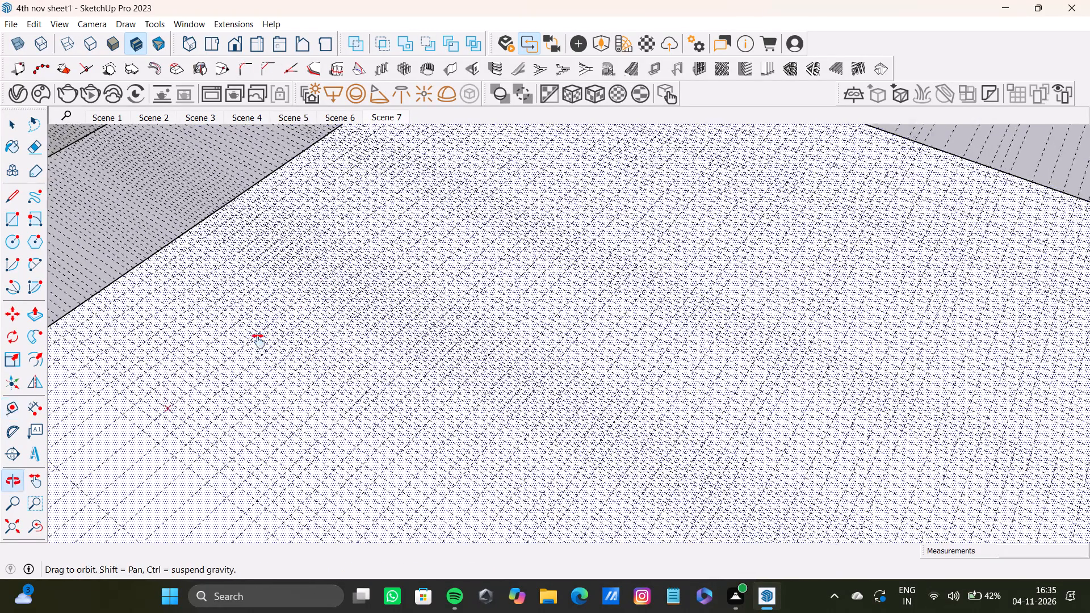
middle_click_drag(258, 341, 334, 279)
scroll(255, 316, "up", 6)
left_click(331, 268)
left_click(322, 277)
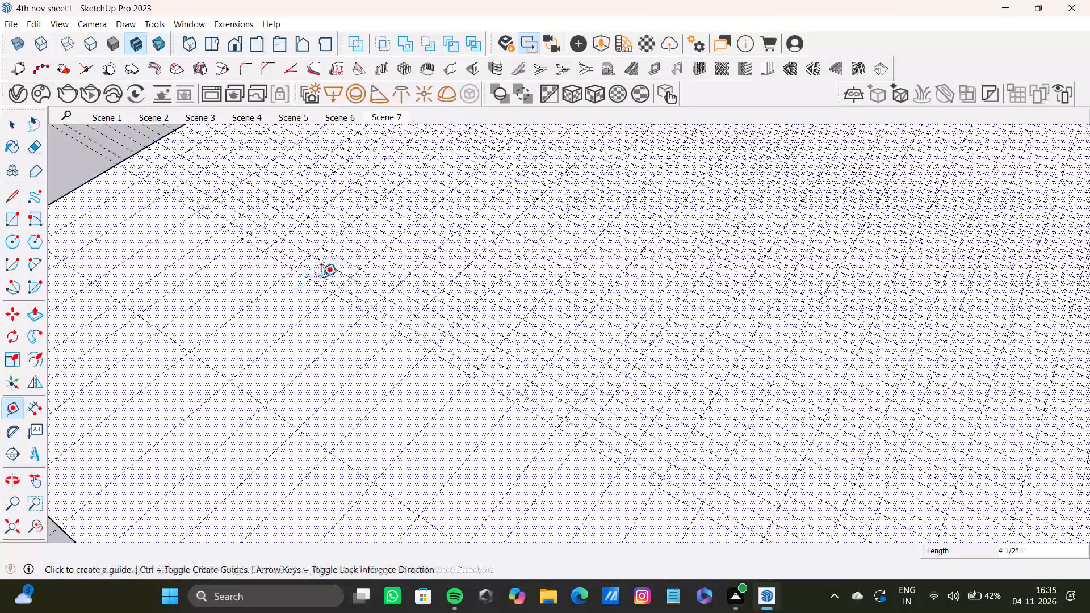
Start the tenth bay with parallel cross guides, the first offset about 5 7/16" from the bay's boundary guide.
left_click(313, 283)
left_click(301, 291)
left_click(301, 290)
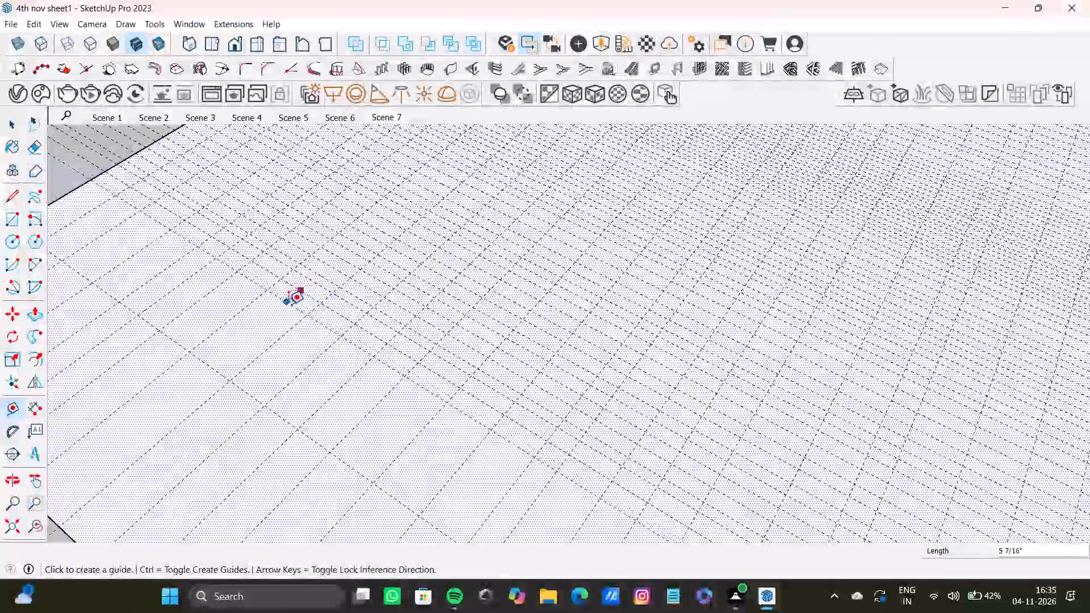
double_click(288, 304)
left_click(274, 314)
left_click(271, 320)
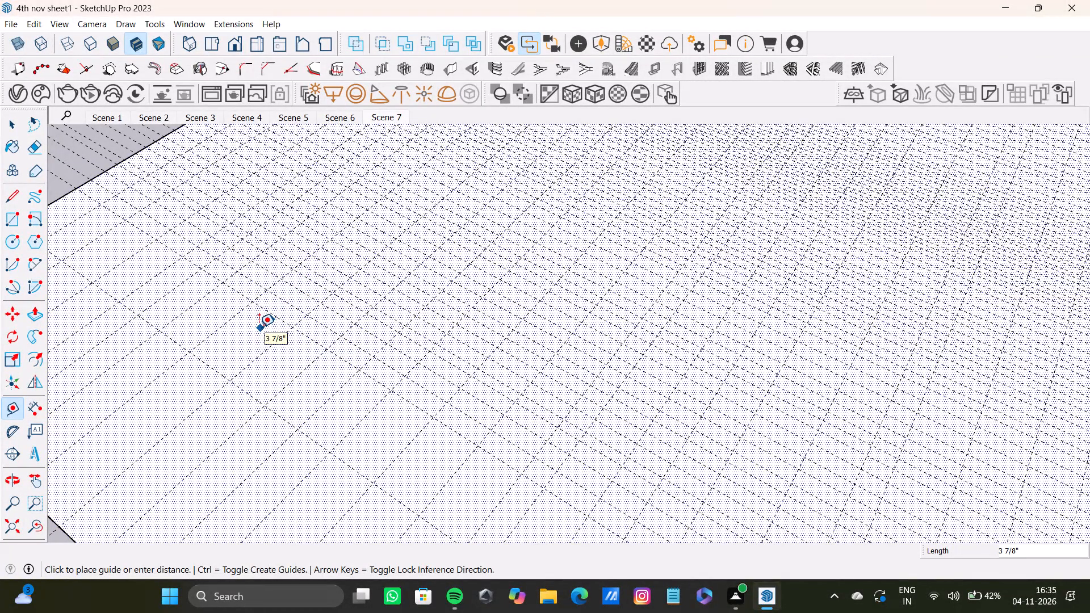
key("space")
key("t")
Fill the remainder of the tenth bay with parallel cross guides about 2 13/16" to 4 1/8" apart, up to its far boundary guide.
scroll(275, 313, "up", 4)
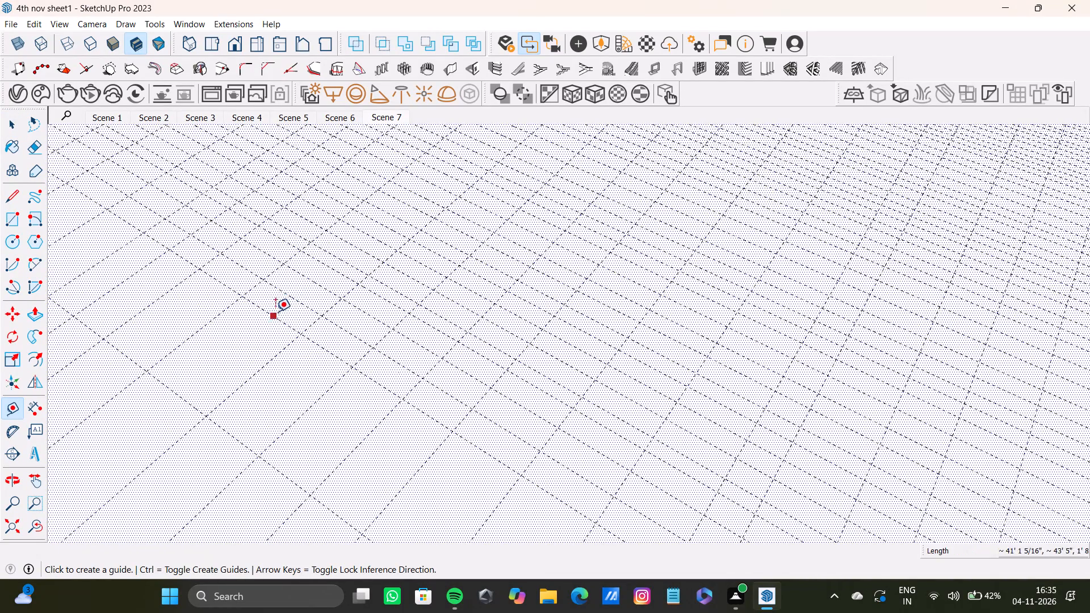
left_click(276, 313)
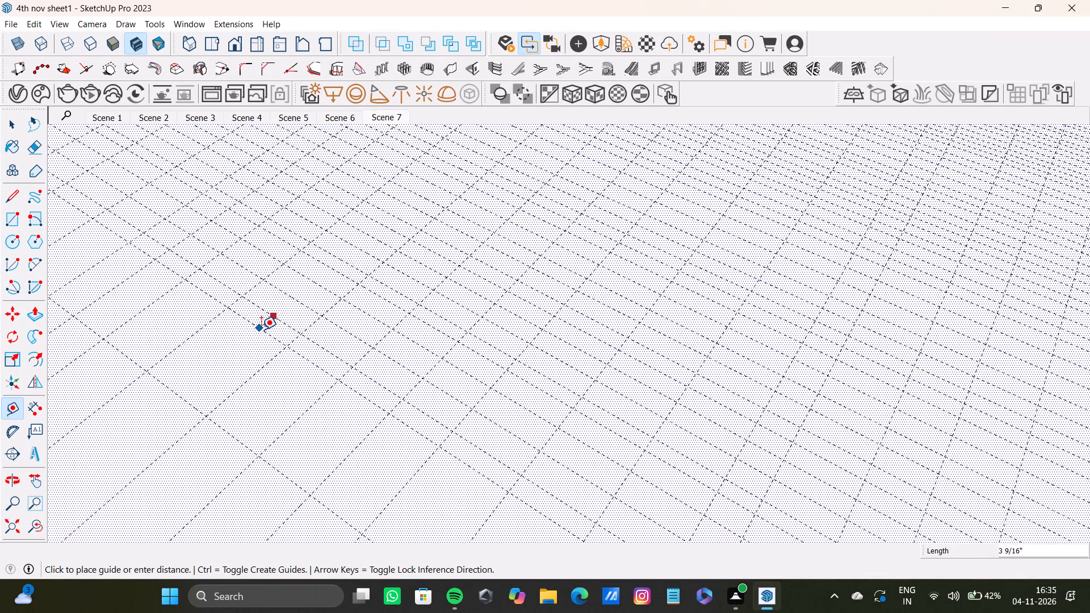
double_click(261, 330)
double_click(248, 339)
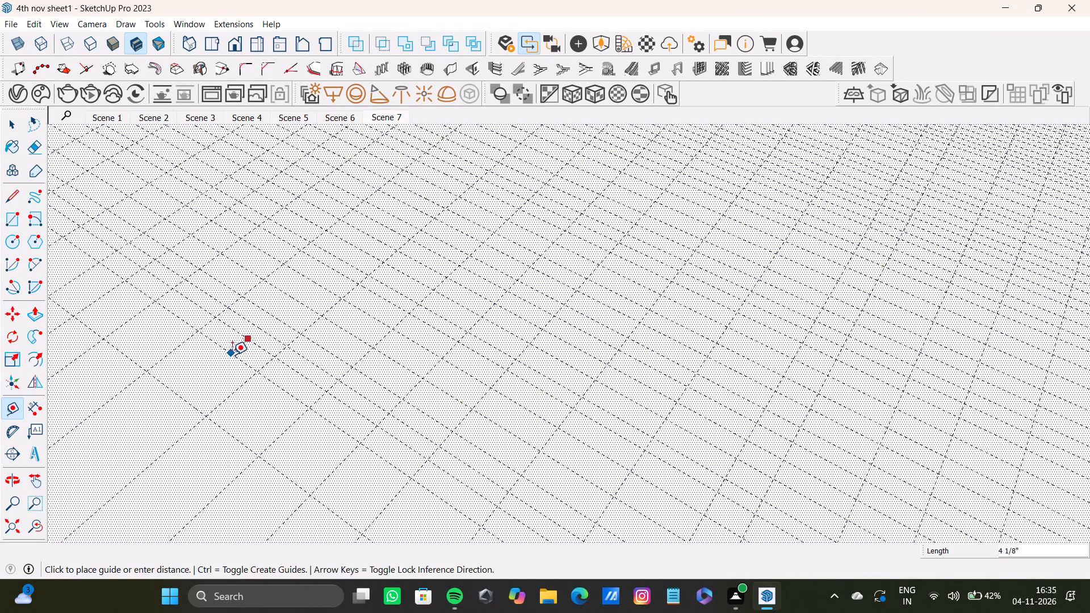
double_click(232, 355)
left_click(214, 361)
left_click(215, 366)
double_click(204, 377)
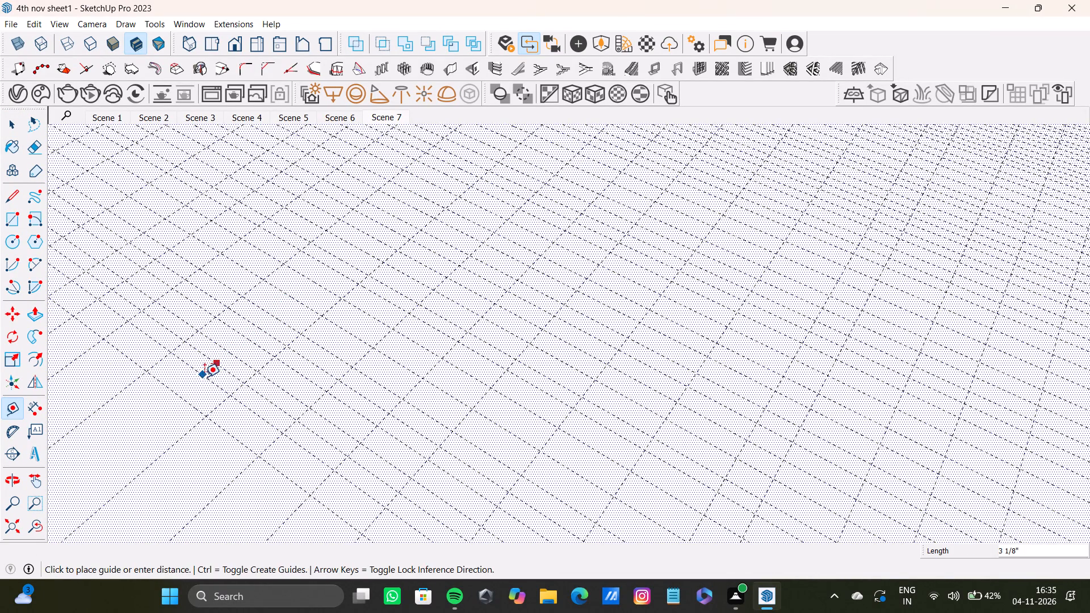
left_click(196, 391)
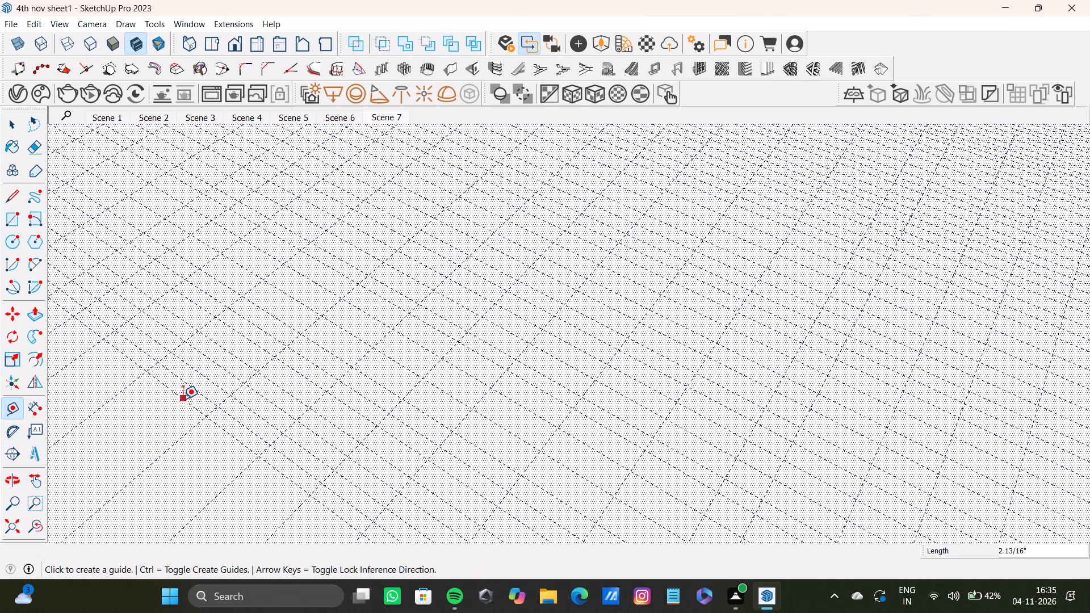
Add parallel cross guides about 4 5/16" apart in the last strip between the tenth bay's boundary guide and the slab's edge.
left_click(183, 399)
left_click(172, 410)
scroll(179, 407, "down", 12)
middle_click_drag(188, 391, 231, 258)
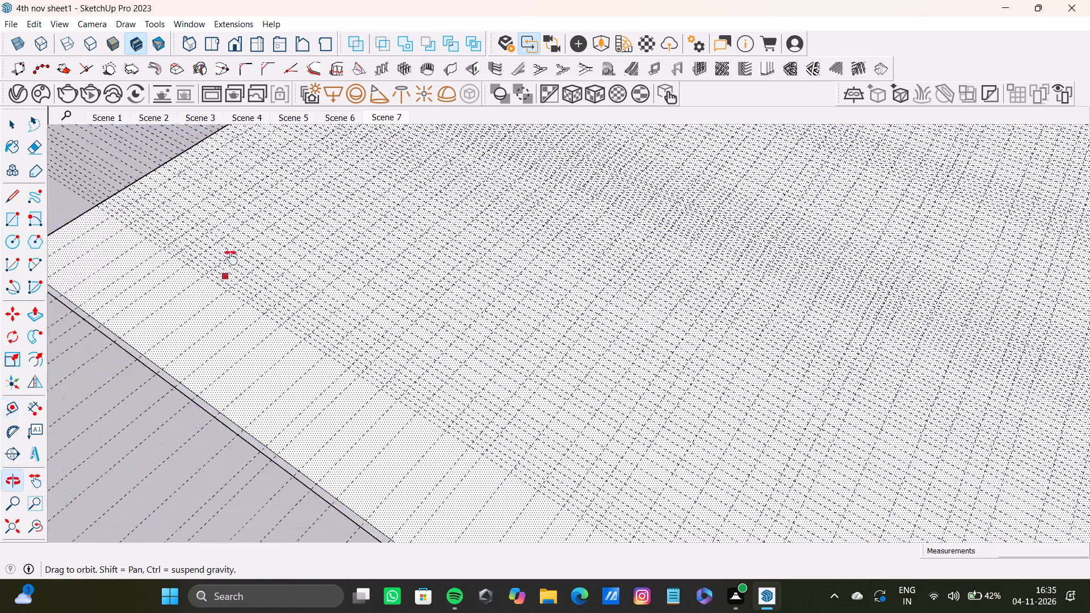
middle_click_drag(231, 258, 232, 255)
scroll(232, 257, "up", 8)
left_click(214, 271)
double_click(199, 281)
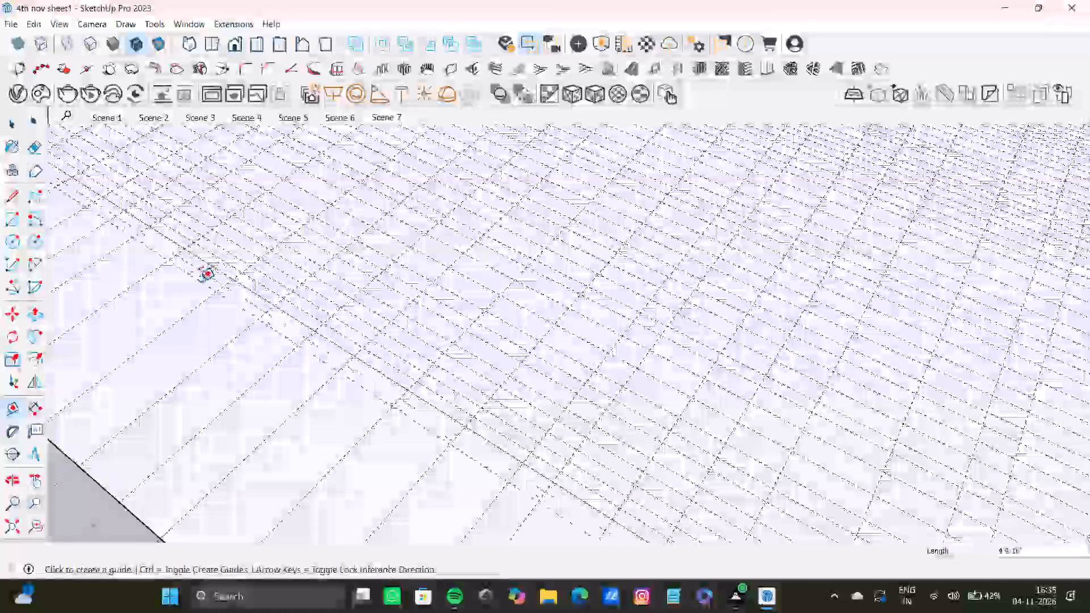
left_click(185, 294)
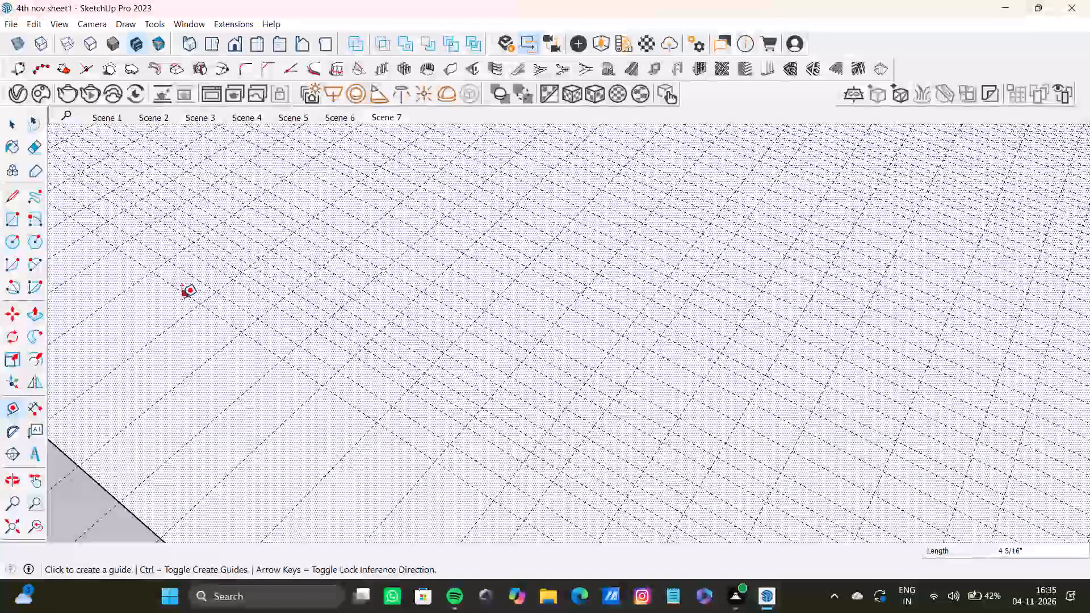
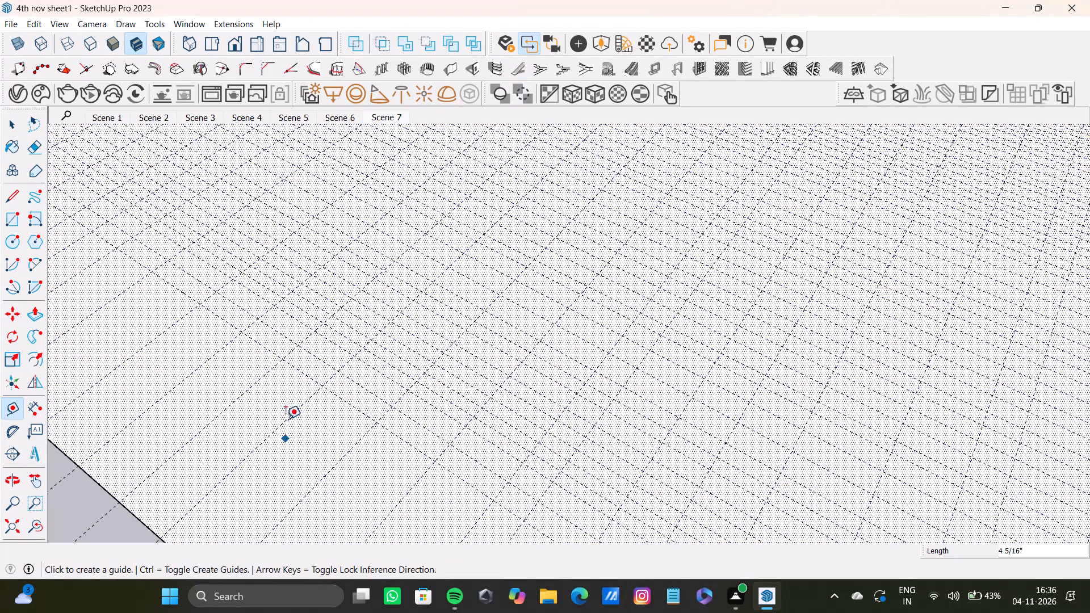
Continue the guide grid on the rectangular face with successive Tape Measure guides about 2 13/16" apart, working toward its near edge.
scroll(286, 341, "up", 3)
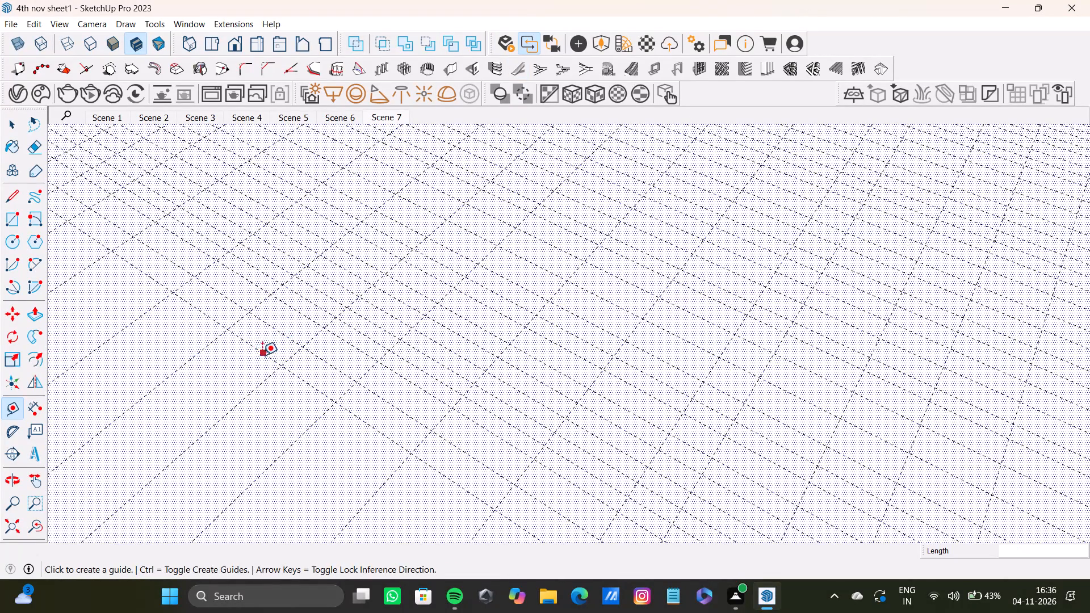
left_click(262, 356)
double_click(246, 367)
double_click(239, 386)
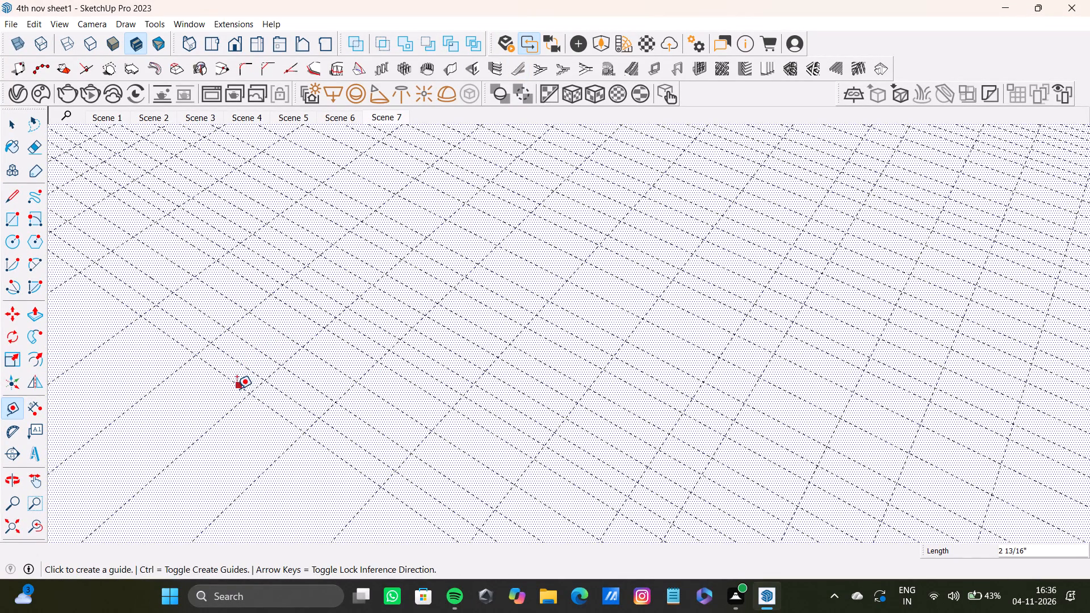
double_click(223, 402)
double_click(203, 417)
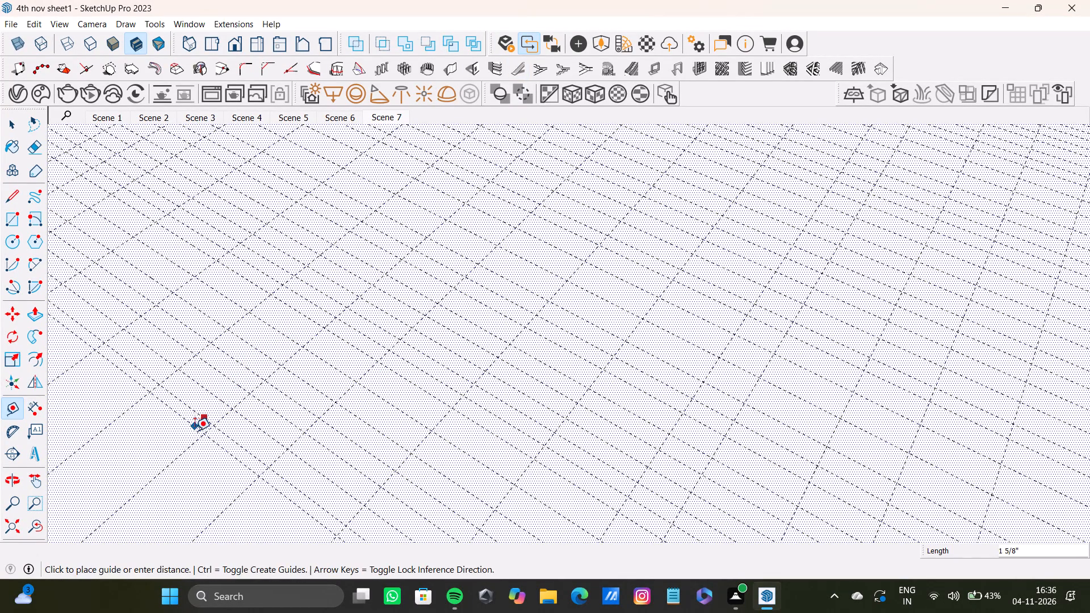
left_click(186, 434)
Add three more closely spaced parallel guides beyond the last one, continuing toward the rectangular face's near edge.
scroll(191, 438, "down", 4)
middle_click_drag(194, 438, 257, 356)
scroll(254, 345, "up", 4)
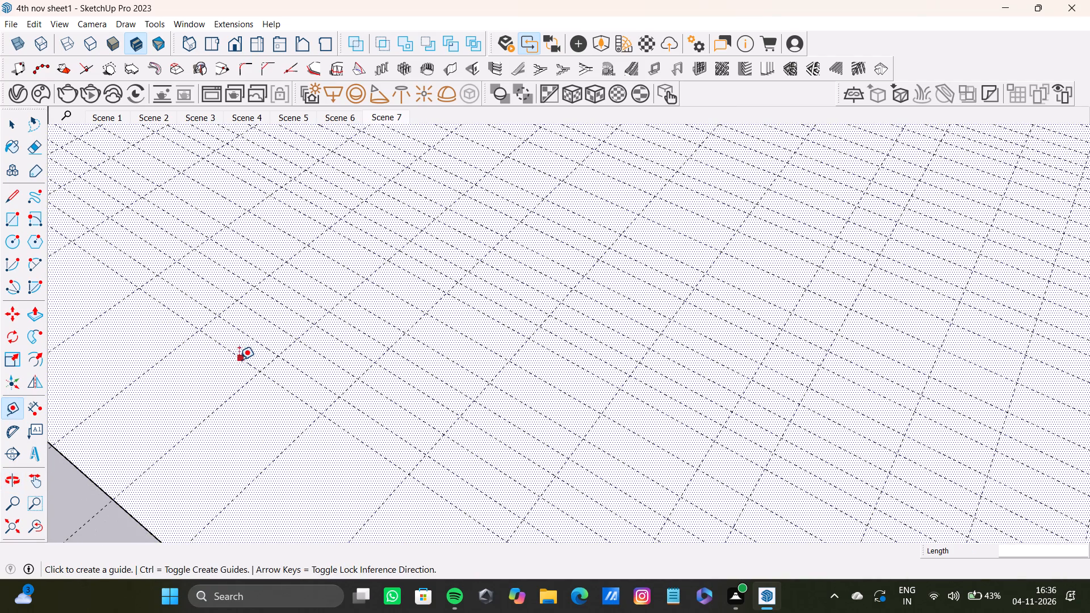
left_click(239, 360)
double_click(225, 381)
double_click(210, 403)
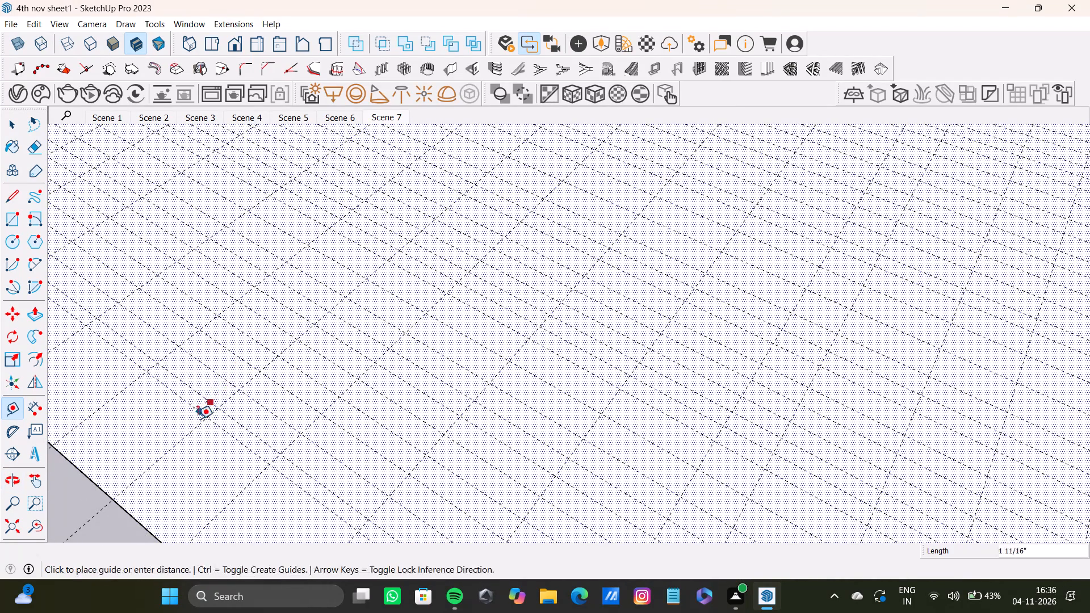
double_click(196, 421)
key("space")
Fill the remaining strip up to the rectangular face's near edge with four more parallel guides, the last spaced about 2 5/16".
key("t")
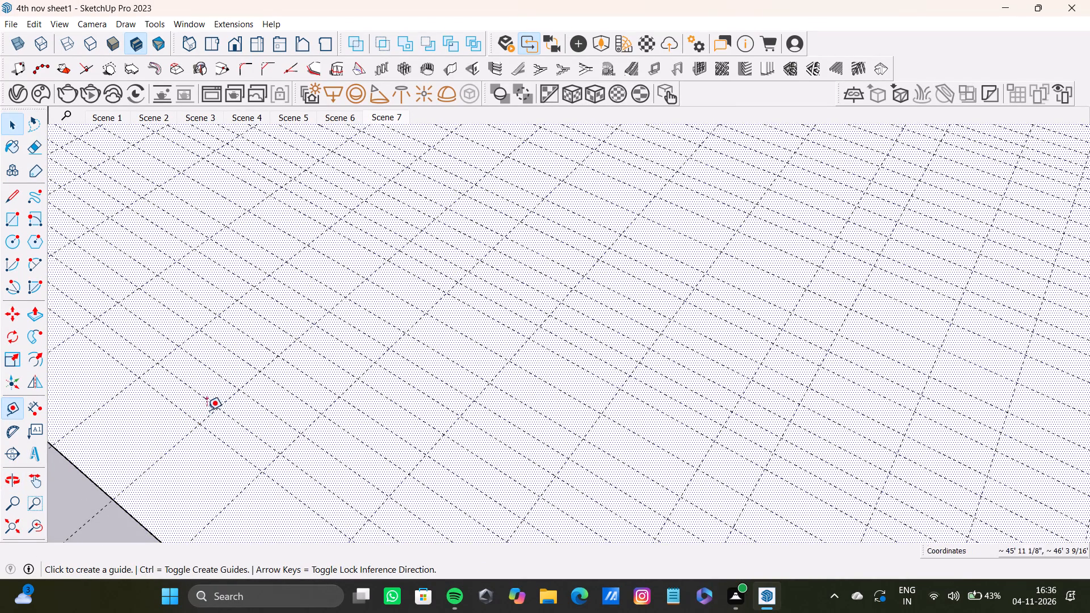
left_click(183, 413)
double_click(169, 425)
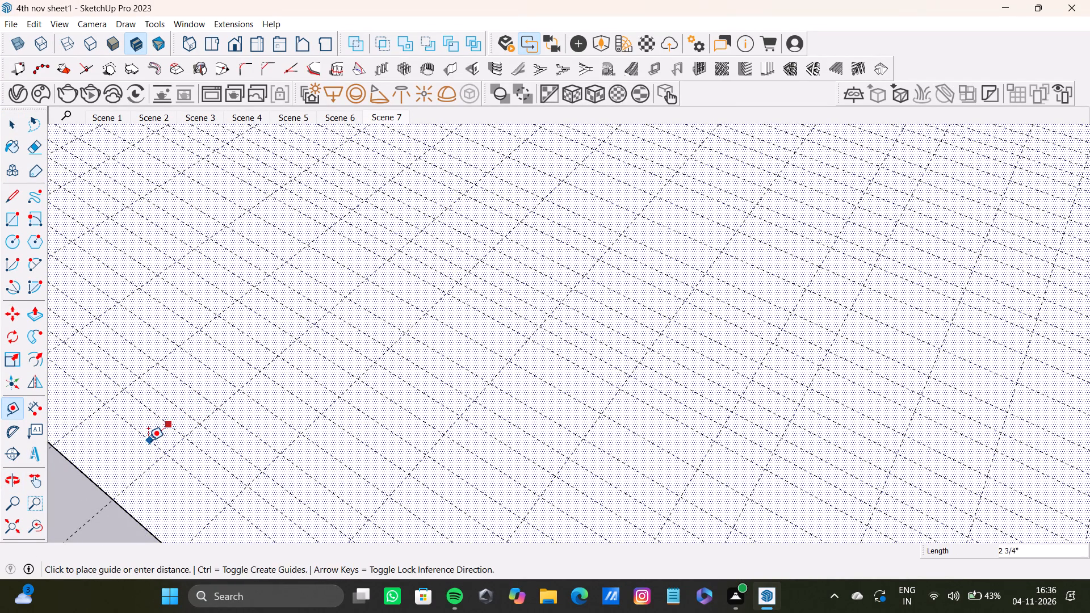
left_click(148, 440)
scroll(156, 436, "down", 5)
middle_click_drag(161, 431, 215, 371, "shift")
scroll(215, 371, "up", 3)
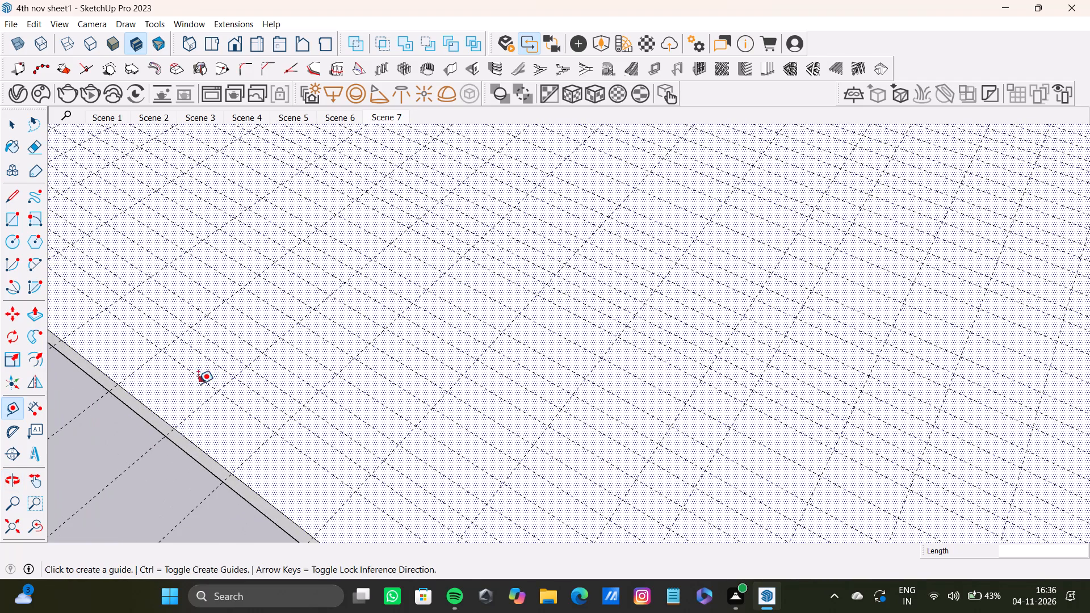
left_click(203, 379)
double_click(187, 394)
left_click(175, 407)
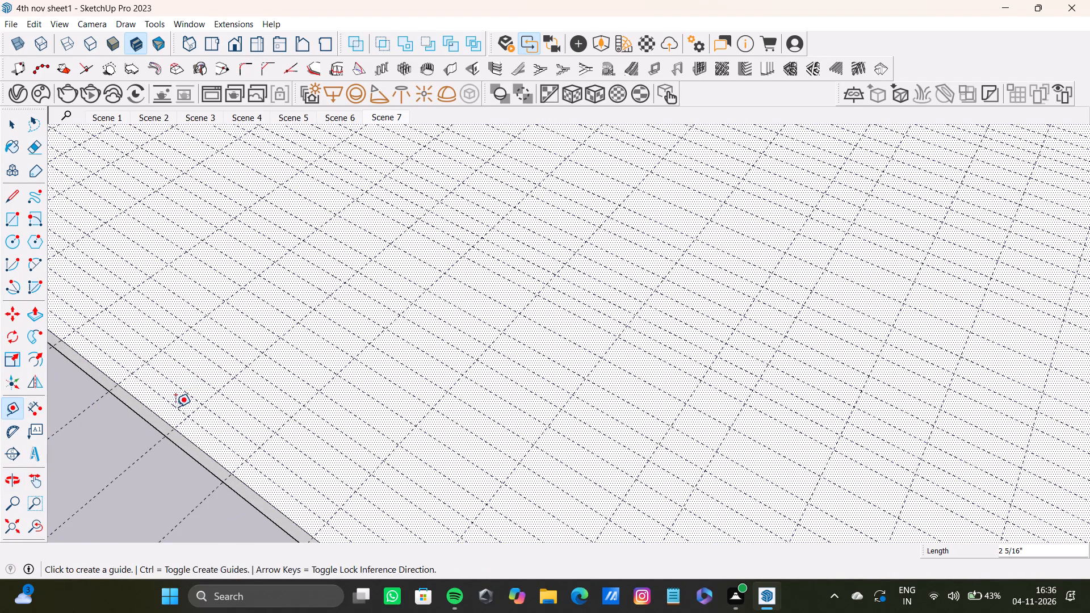
scroll(638, 337, "down", 20)
scroll(638, 337, "down", 10)
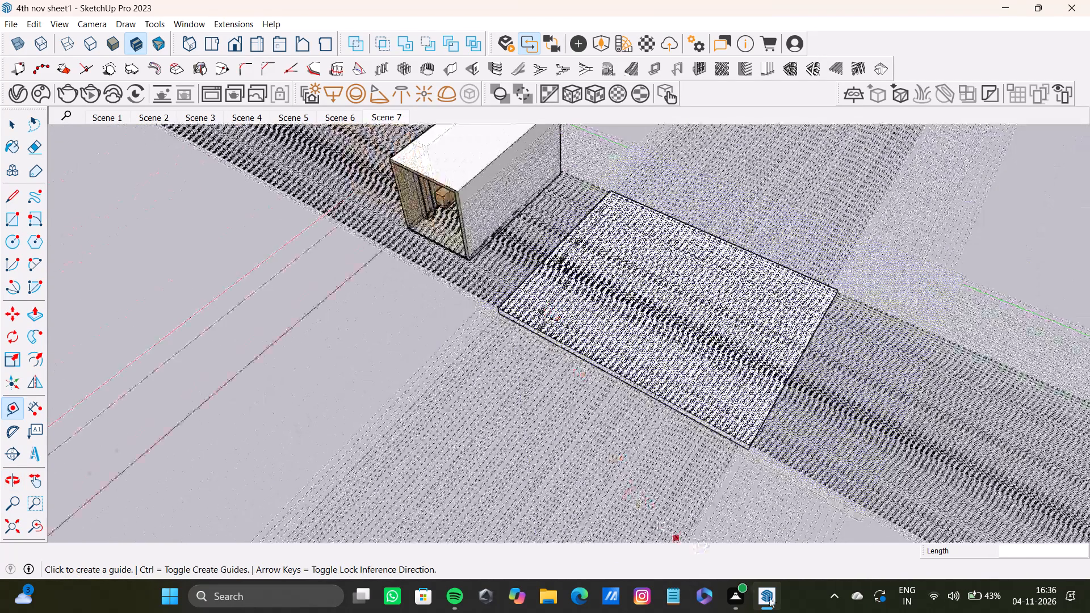
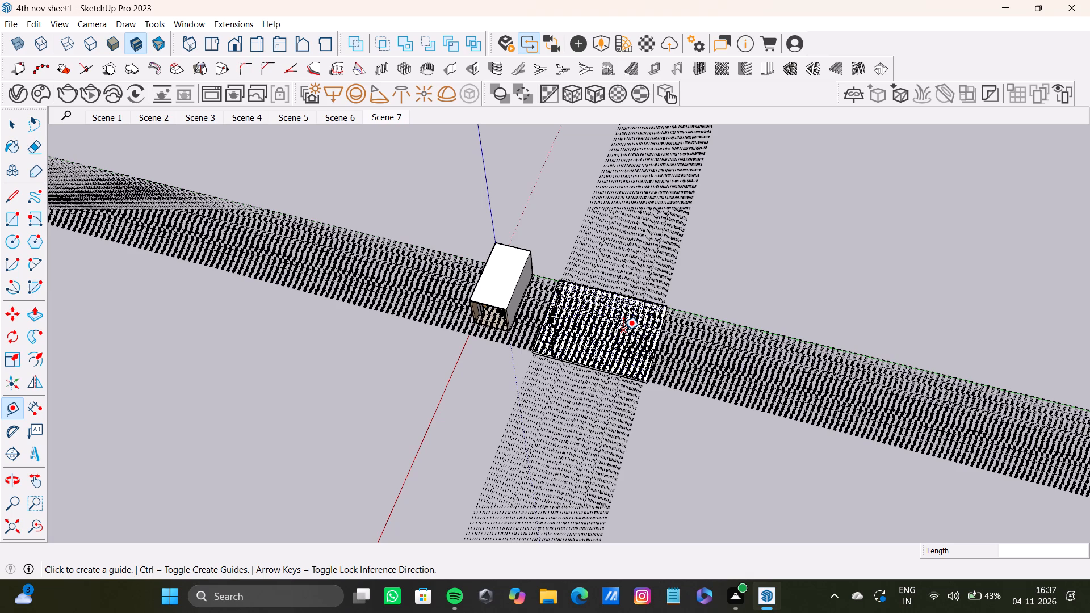
Leave the Tape Measure tool and delete all guide lines from the model.
left_click(27, 22)
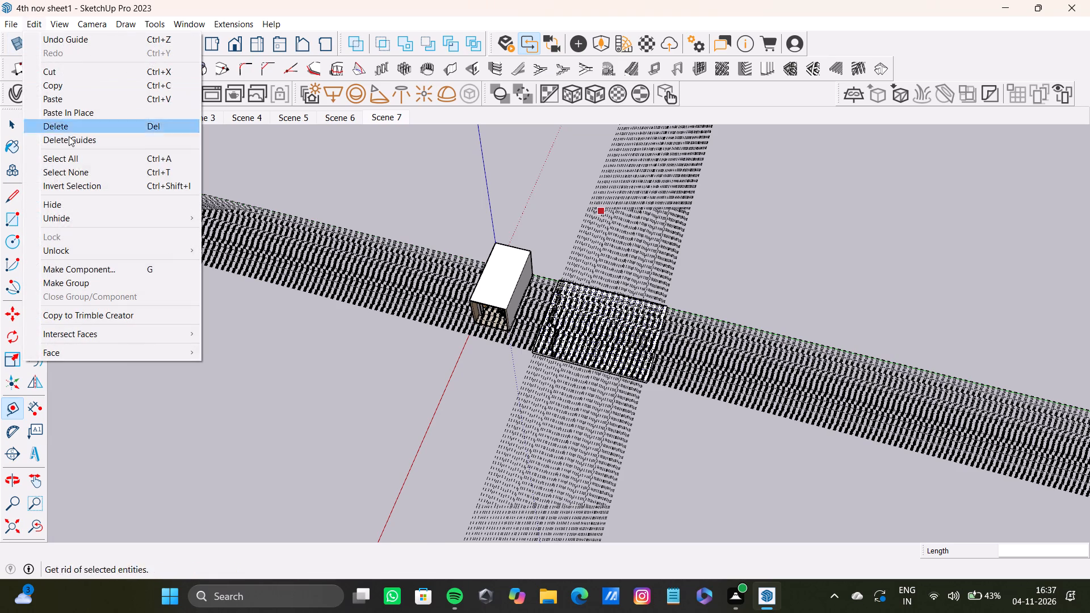
left_click(270, 372)
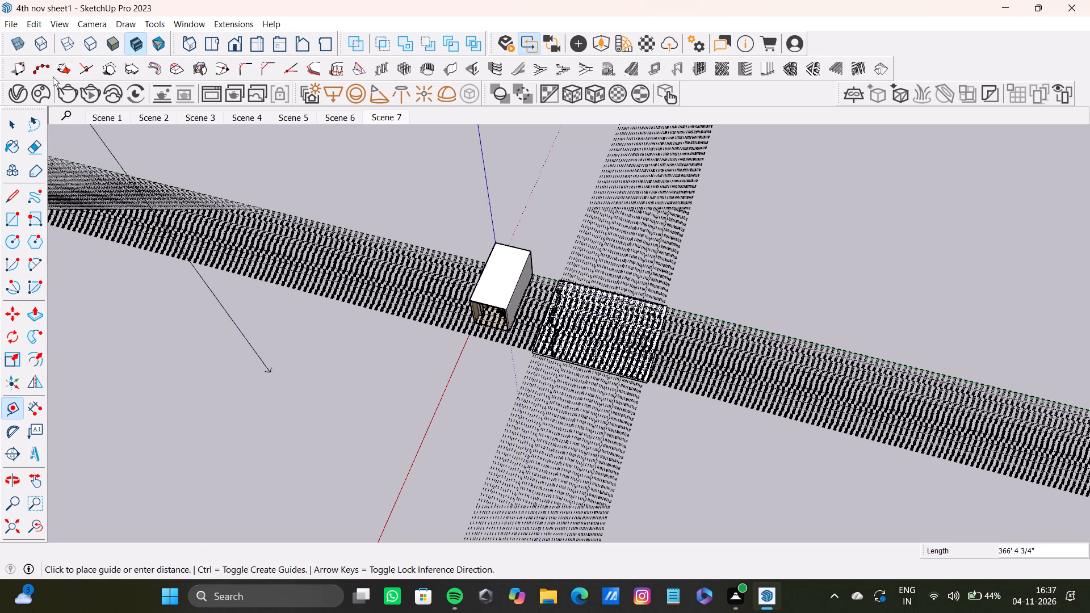
key("space")
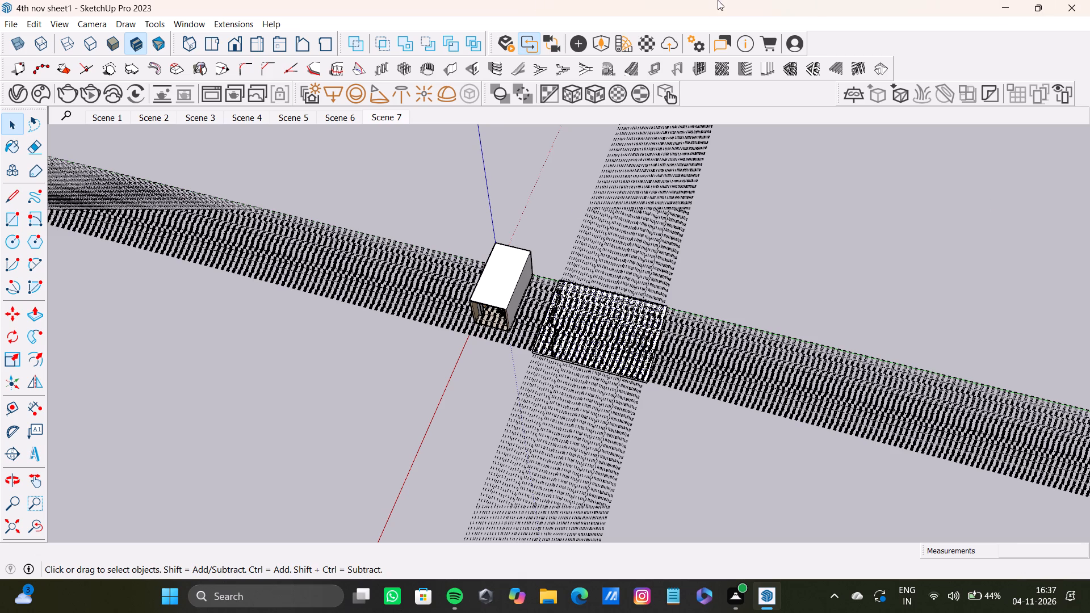
left_click(33, 23)
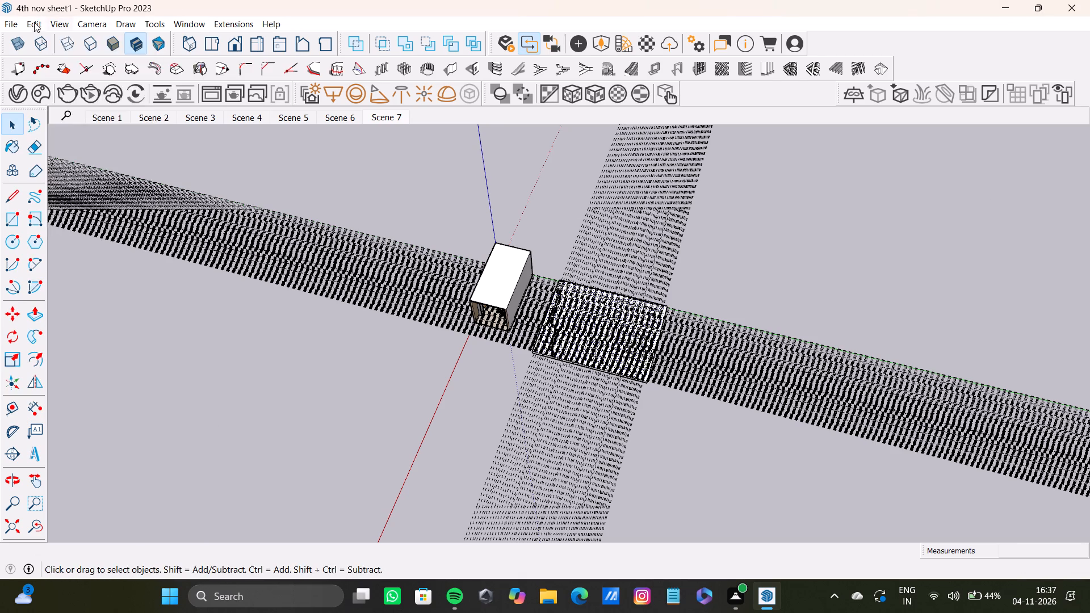
left_click(81, 137)
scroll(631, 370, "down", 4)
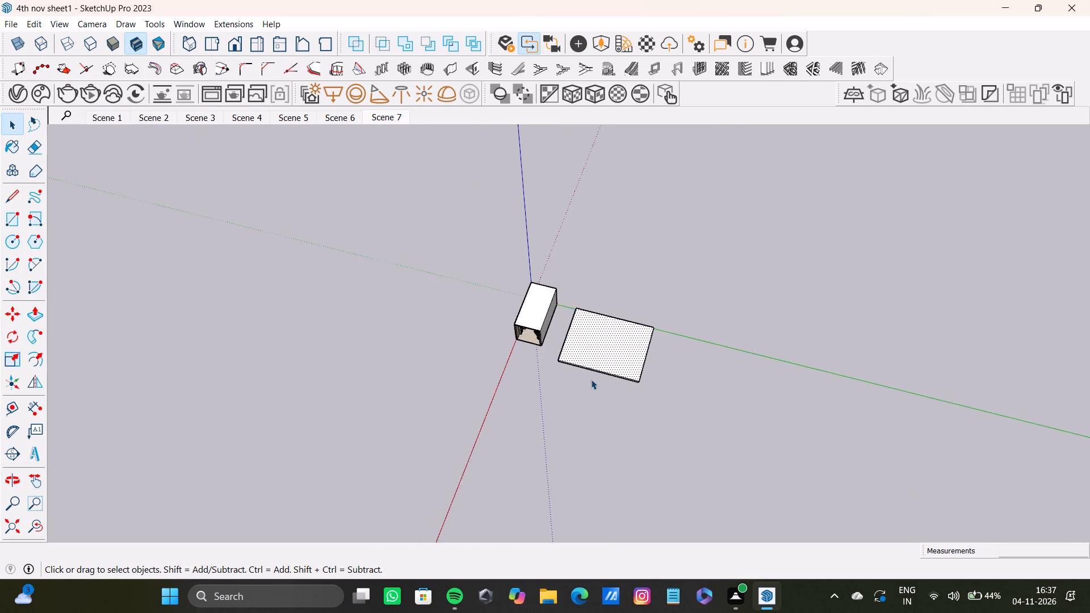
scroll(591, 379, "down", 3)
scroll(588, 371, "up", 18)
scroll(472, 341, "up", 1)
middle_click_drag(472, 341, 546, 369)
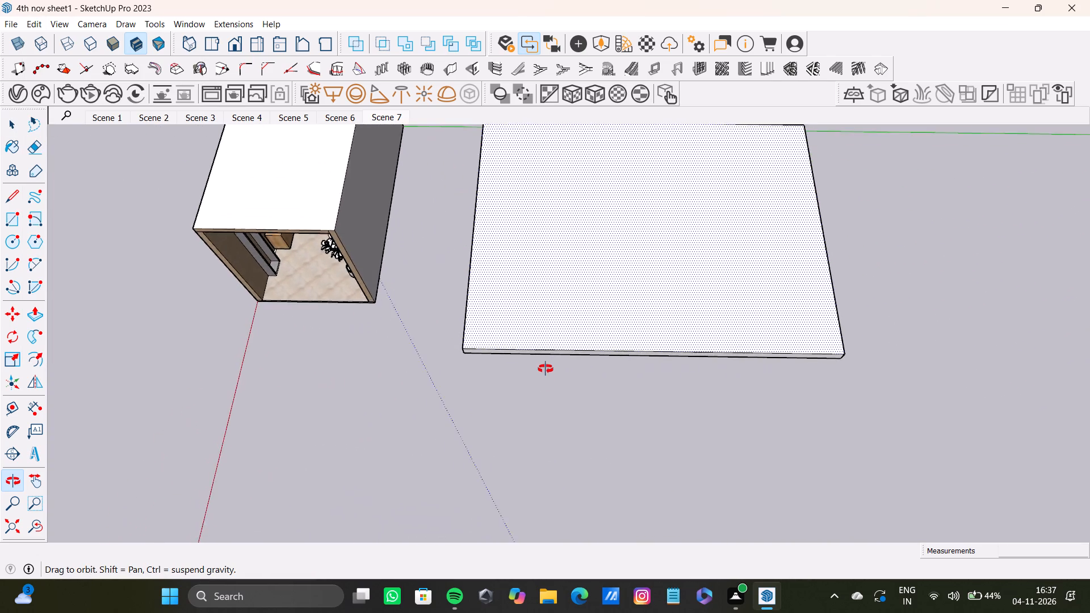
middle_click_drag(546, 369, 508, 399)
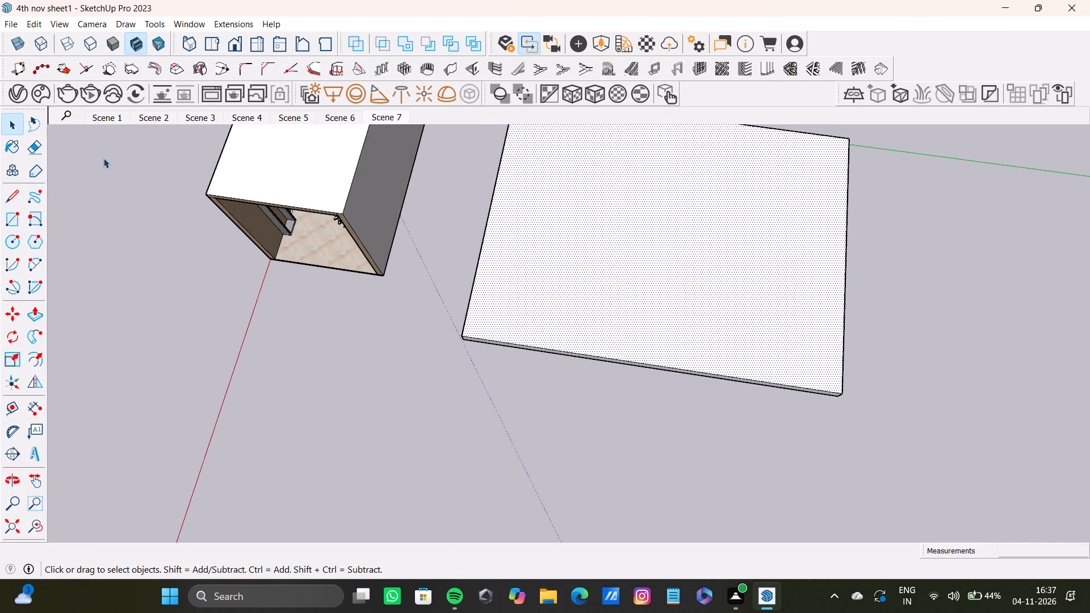
Delete the saved scenes Scene 7, Scene 6, Scene 5 and Scene 4, one after another.
right_click(392, 115)
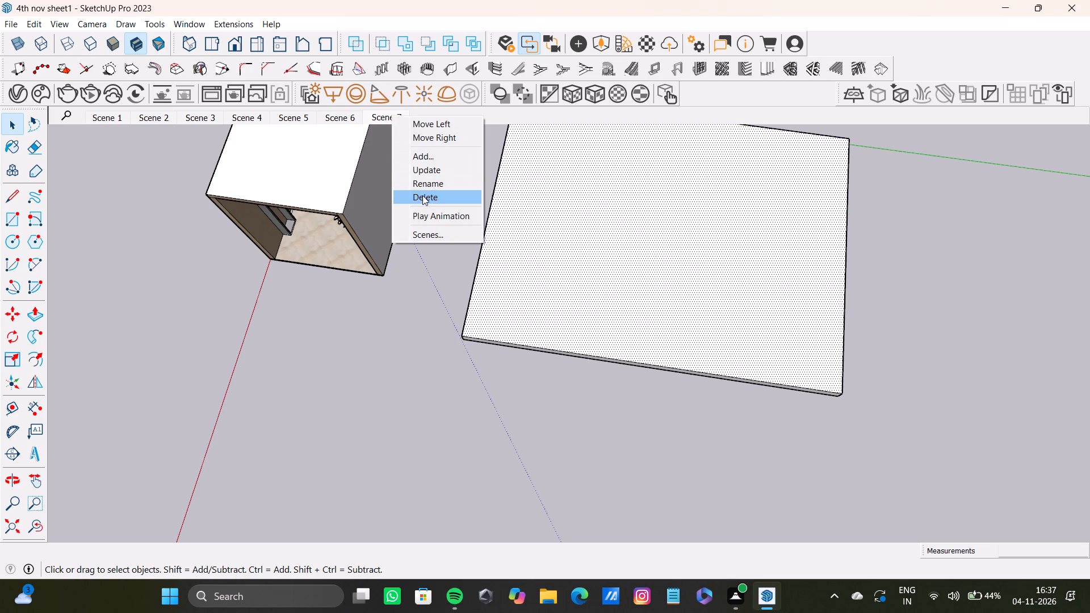
left_click(422, 195)
left_click(545, 316)
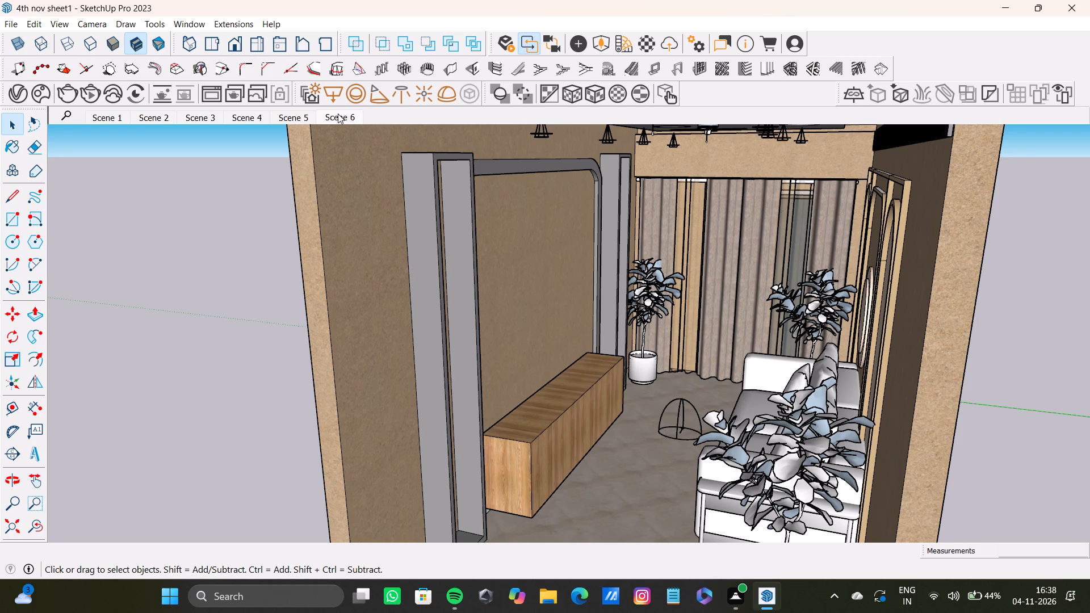
right_click(338, 114)
left_click(383, 196)
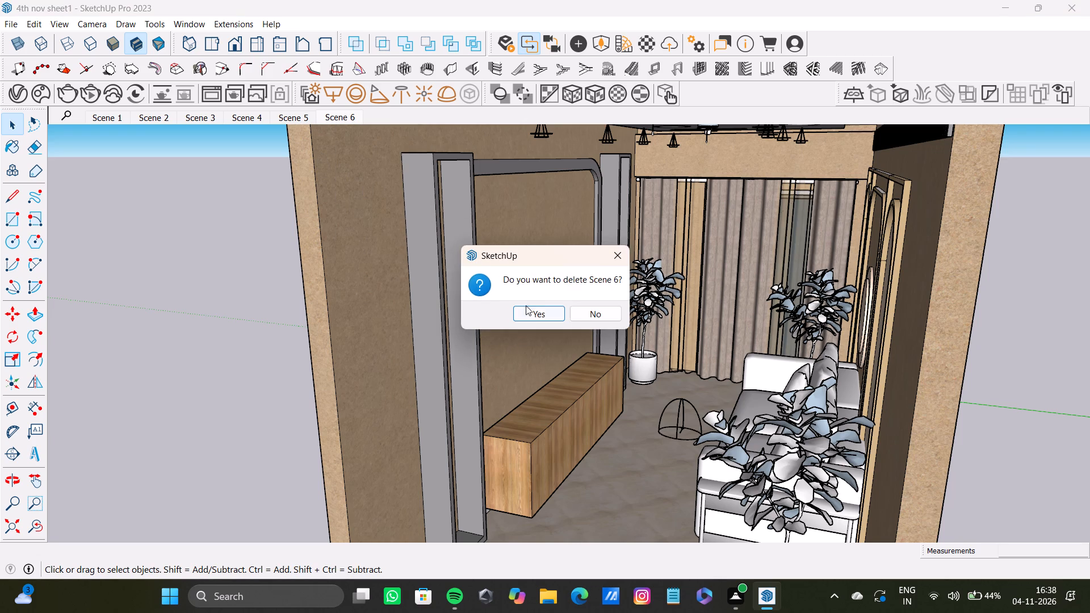
left_click(526, 306)
right_click(300, 115)
left_click(351, 199)
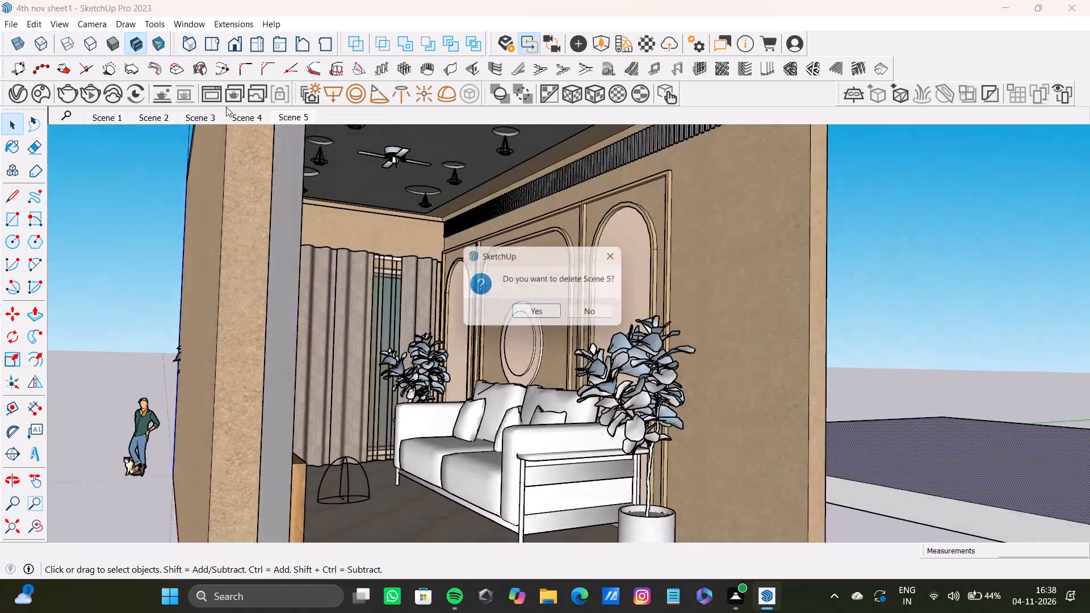
left_click(544, 312)
right_click(249, 116)
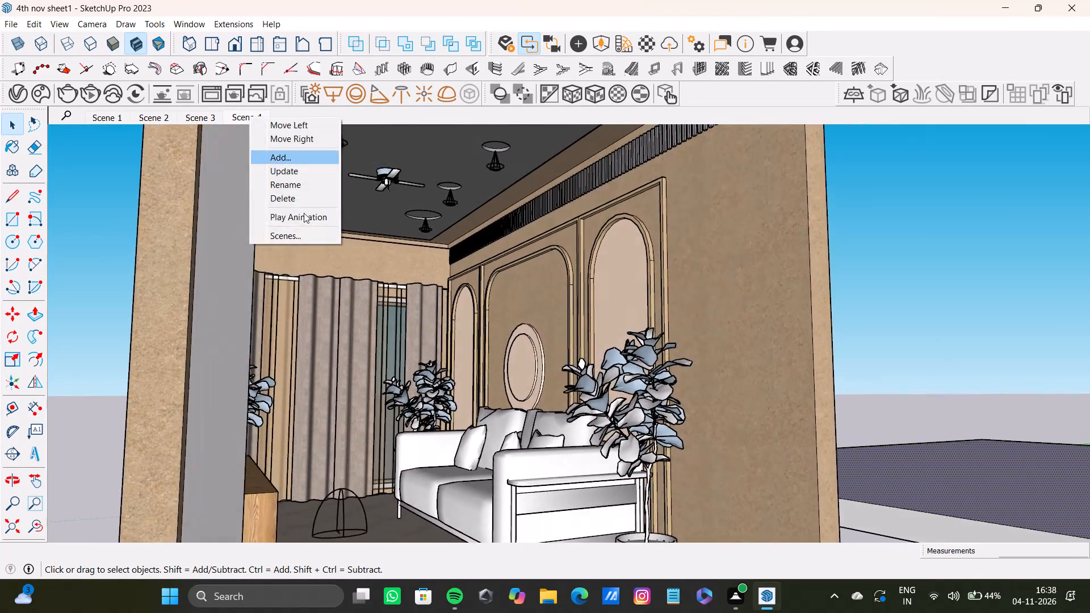
left_click(310, 195)
left_click(554, 319)
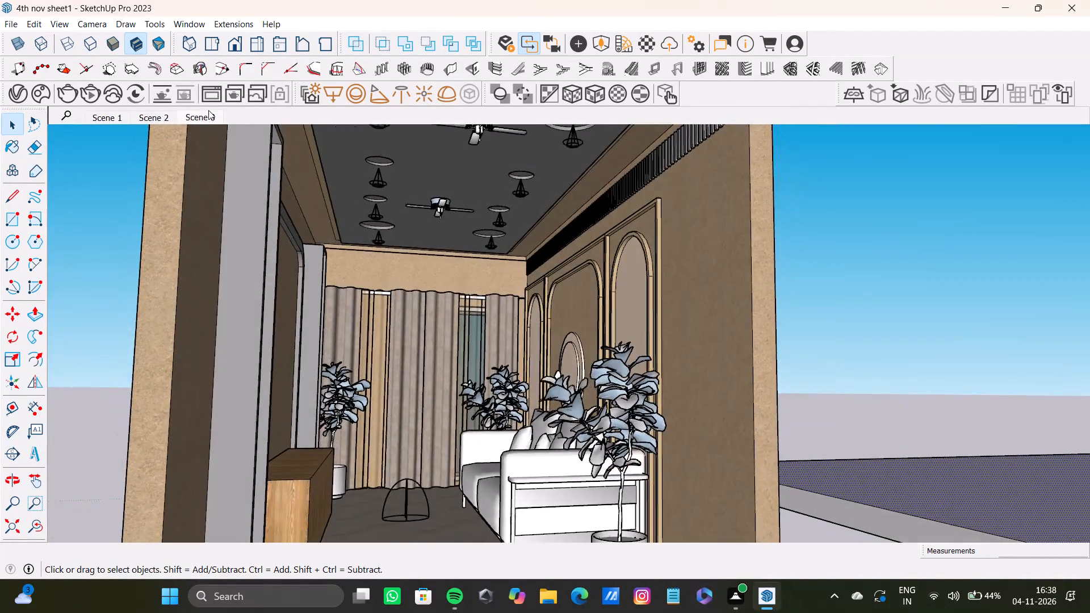
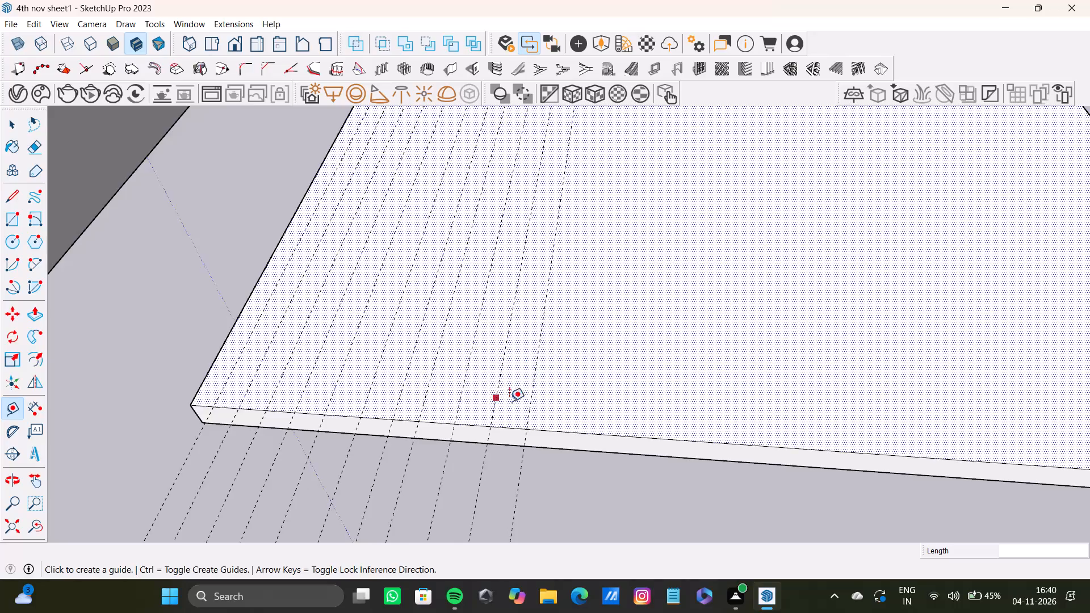
Add three more parallel guide lines across the slab's top face, continuing the existing row at about 1' 11" spacing.
scroll(512, 397, "down", 7)
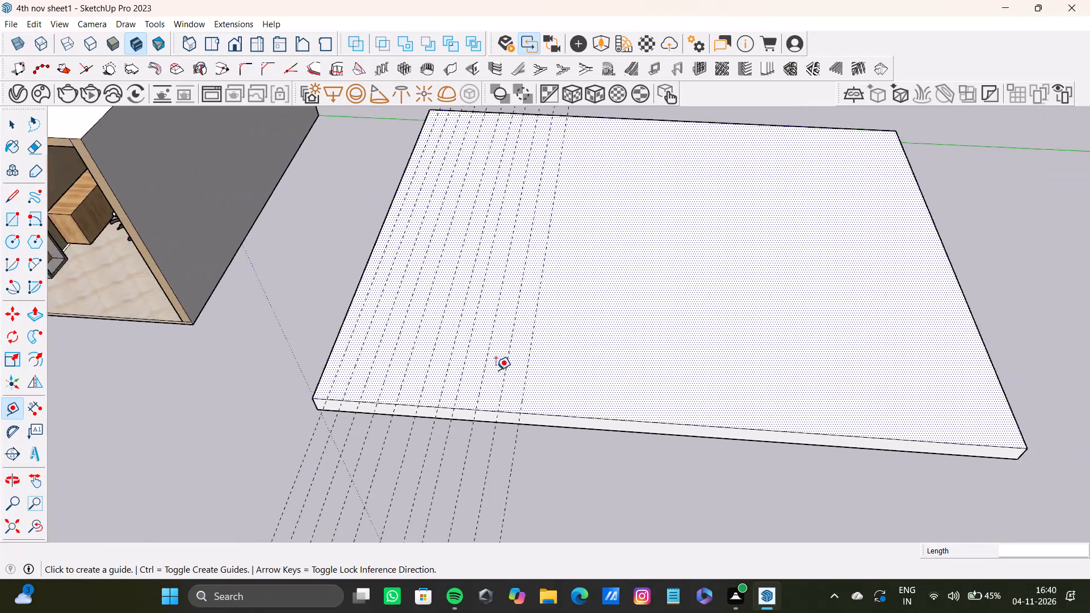
scroll(496, 370, "down", 1)
middle_click_drag(479, 385, 445, 376)
scroll(472, 368, "up", 3)
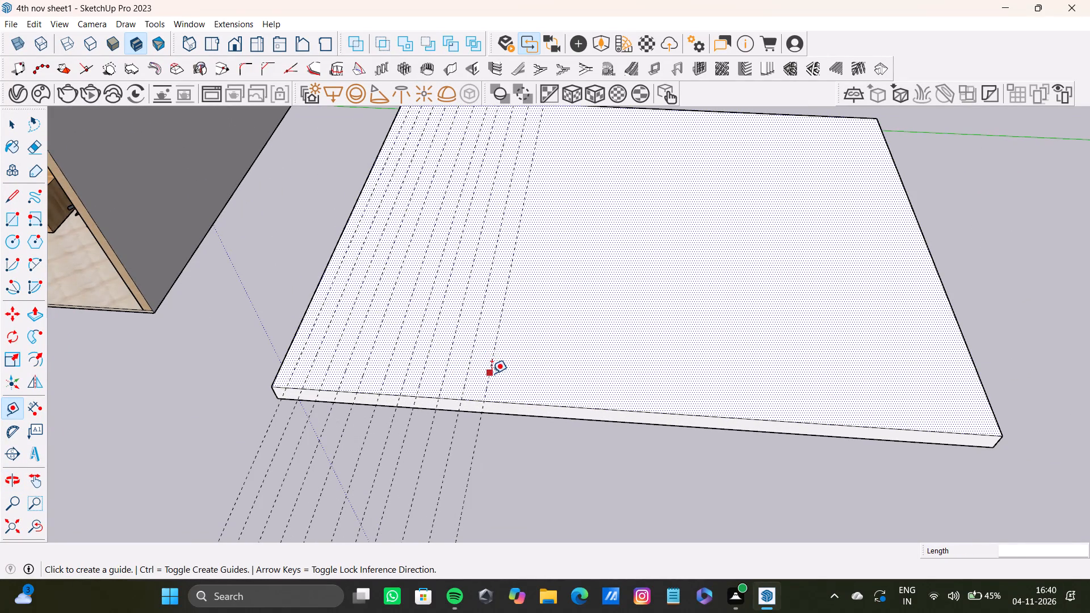
left_click(492, 373)
left_click(514, 376)
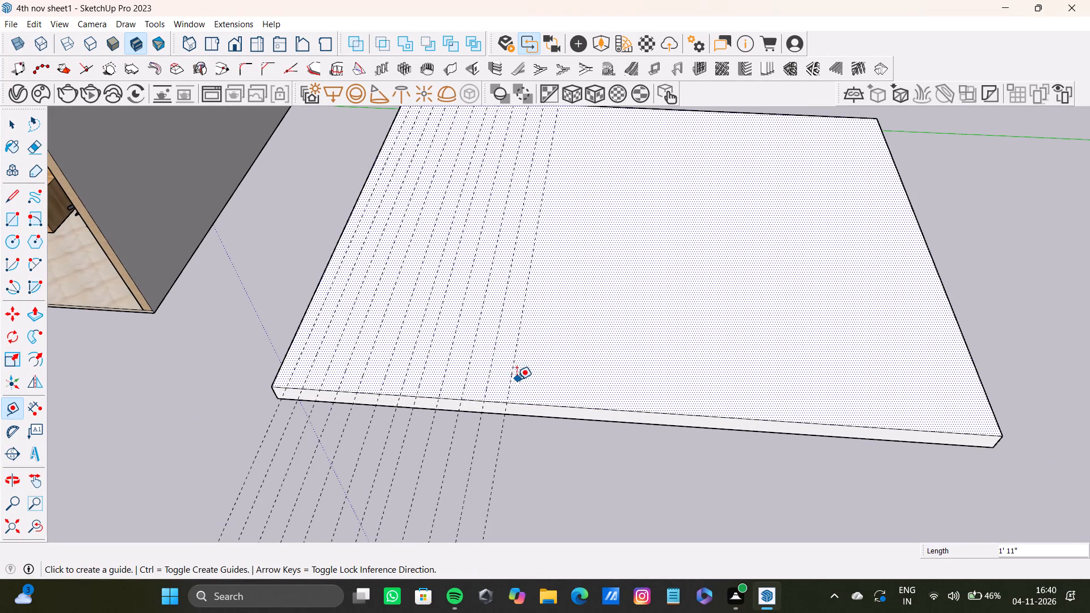
left_click(510, 383)
left_click(528, 386)
left_click(530, 387)
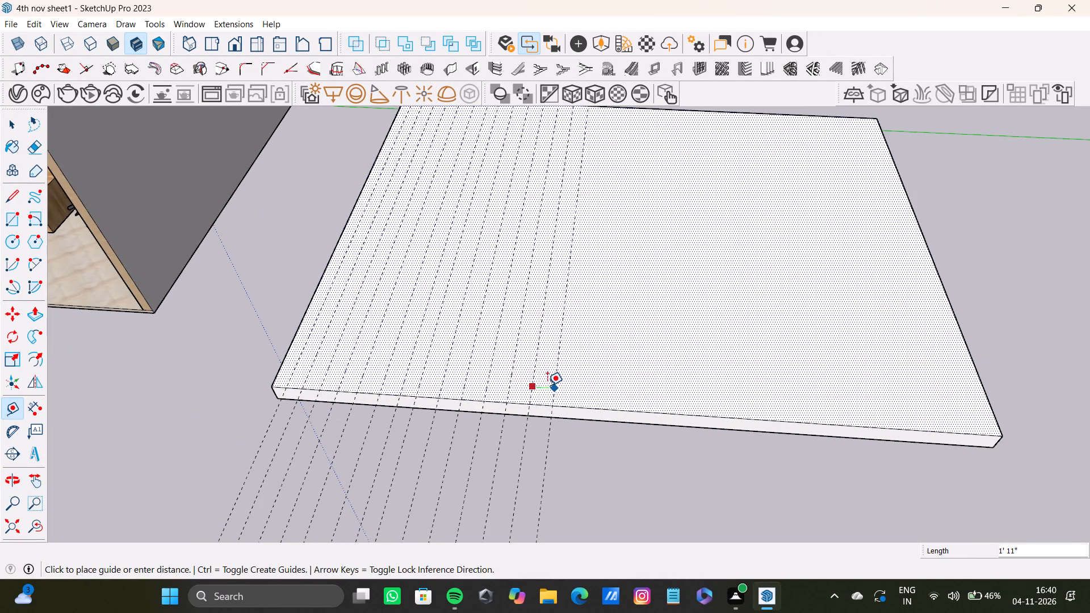
double_click(547, 385)
key("space")
Continue the row past the middle of the slab with five more parallel guides about 1' 11" apart.
key("t")
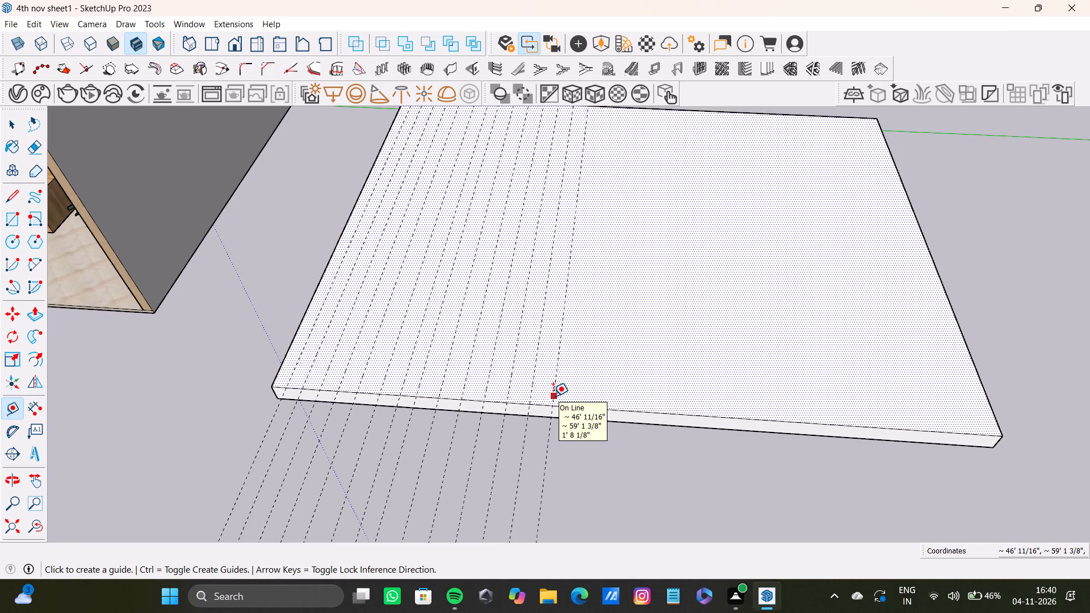
left_click(553, 396)
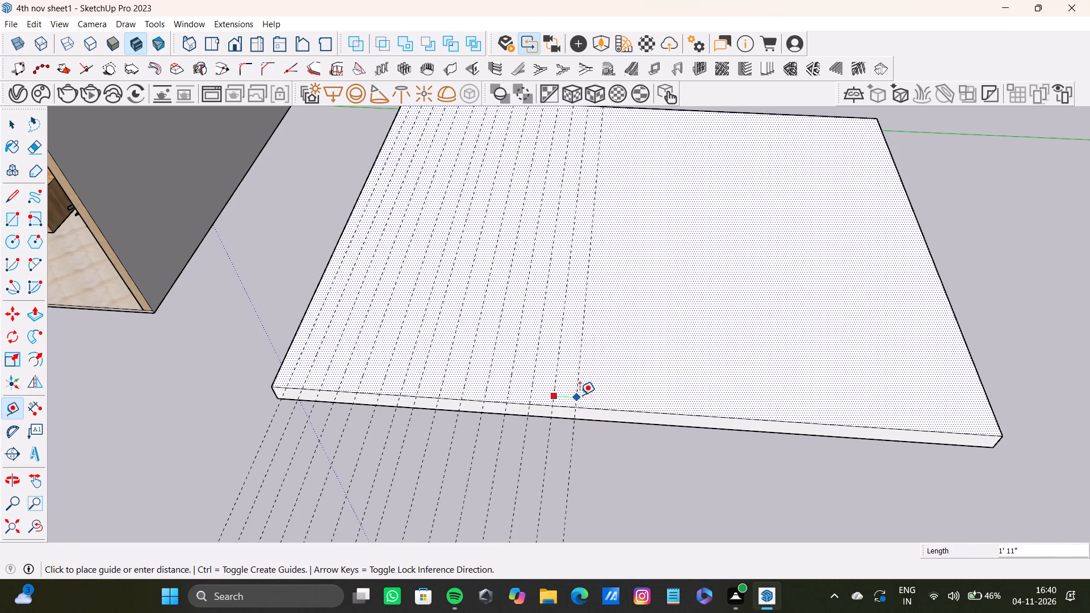
left_click(580, 395)
left_click(579, 394)
double_click(597, 394)
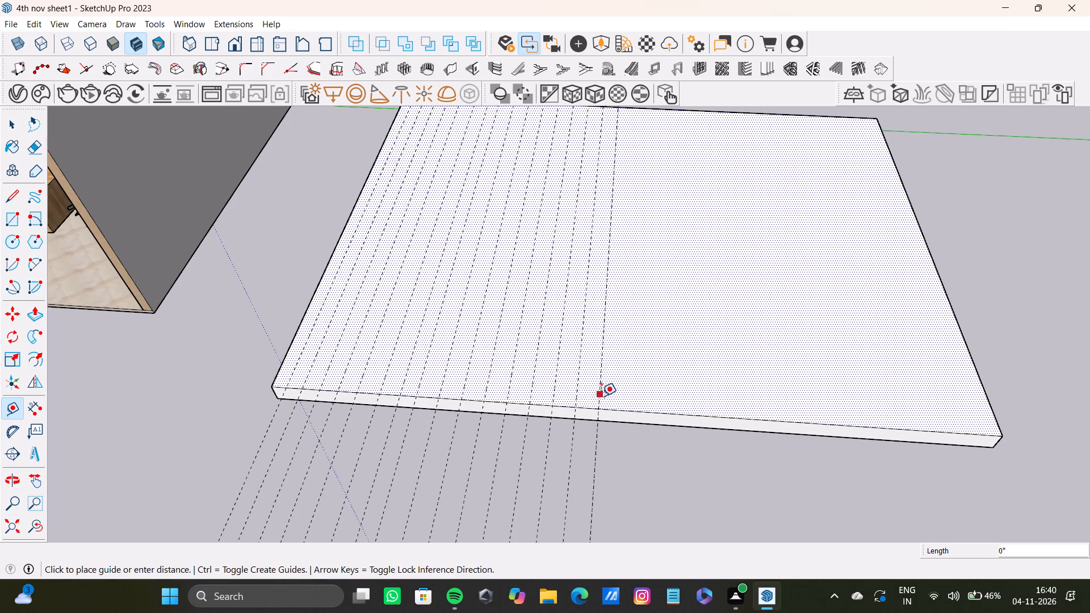
double_click(618, 397)
key("space")
type("t")
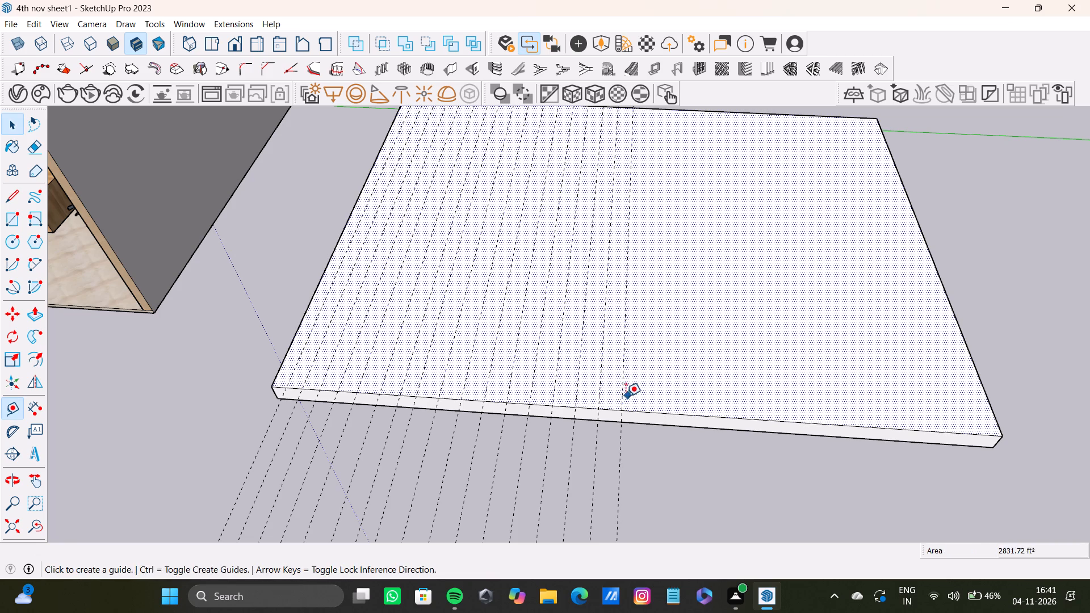
left_click(623, 395)
double_click(643, 398)
double_click(666, 397)
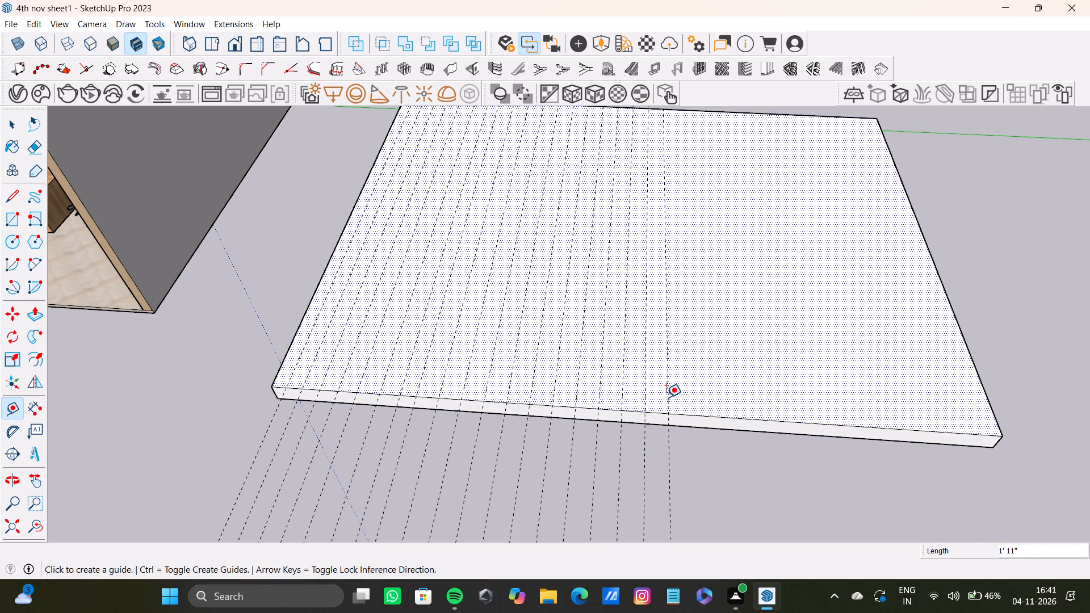
key("space")
Extend the row of lengthwise guides on the slab with three more, each about 1' 11" from the previous one.
key("t")
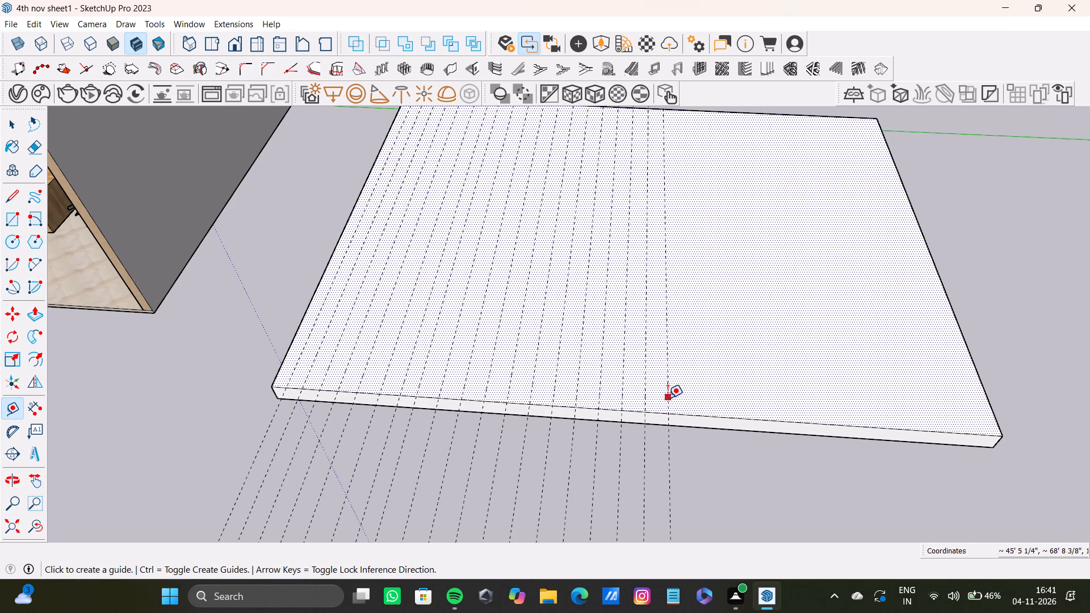
left_click(668, 398)
double_click(687, 402)
key("space")
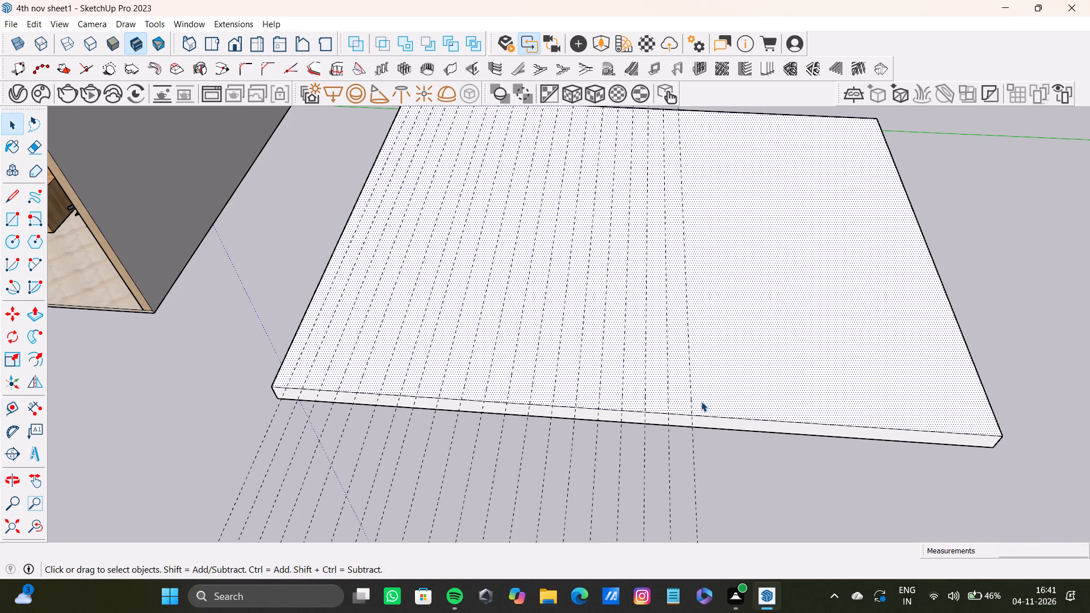
key("t")
left_click(693, 404)
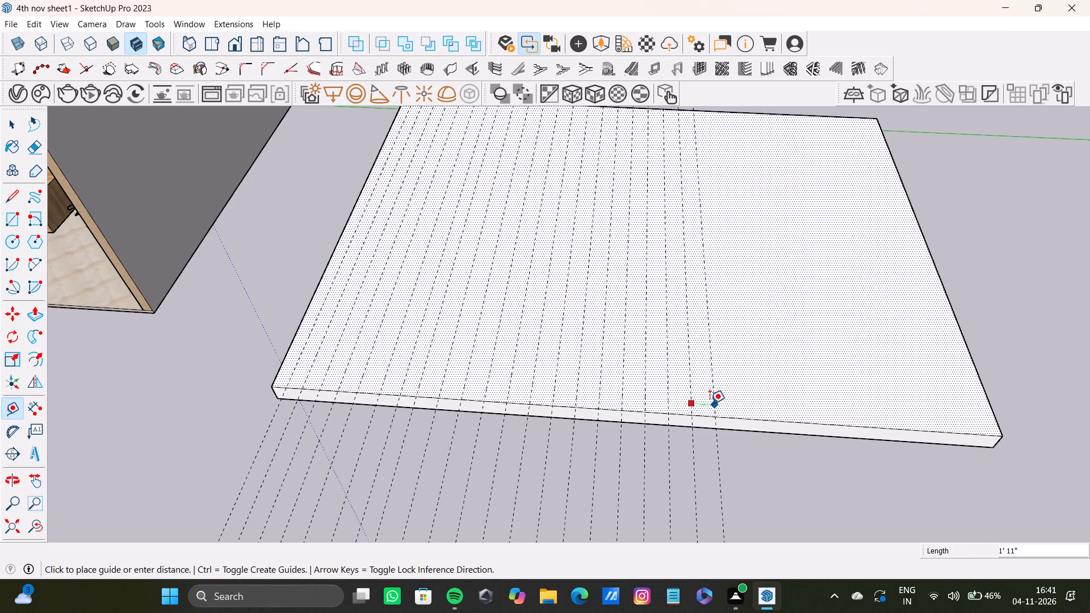
left_click(710, 404)
left_click(715, 409)
double_click(733, 411)
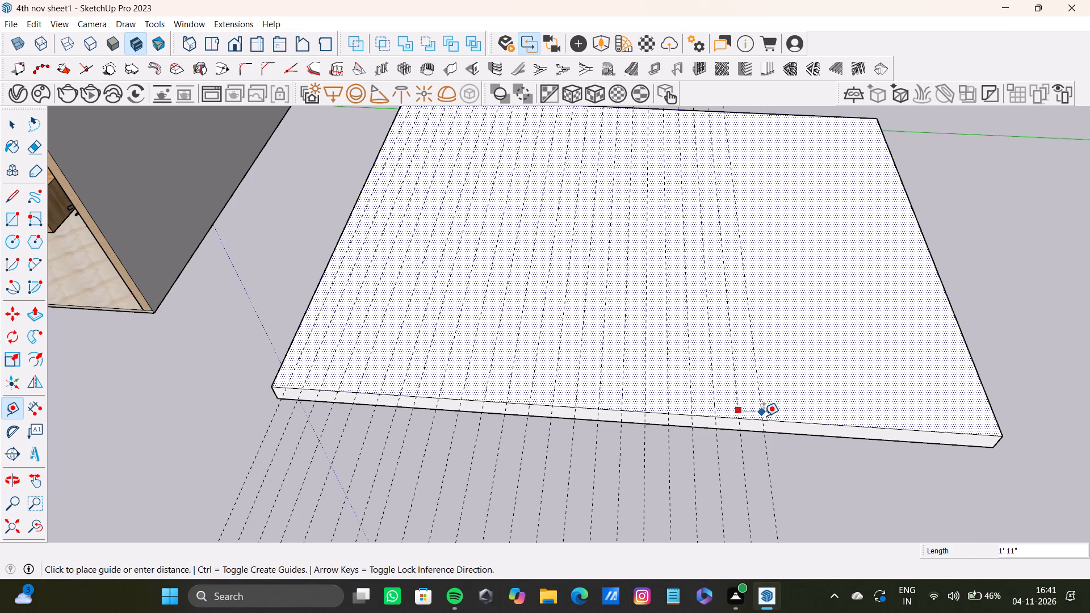
Add four more parallel guides at about 1' 11" spacing, working toward the slab's side edge farthest from the room.
left_click(765, 416)
left_click(764, 413)
left_click(794, 413)
left_click(790, 417)
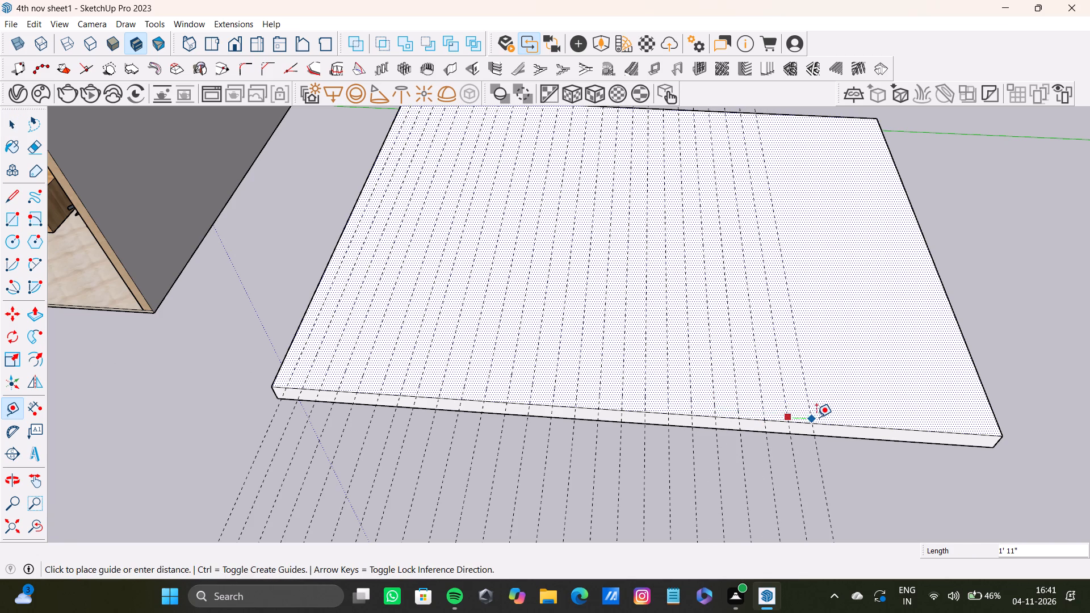
left_click(816, 417)
left_click(811, 422)
key("space")
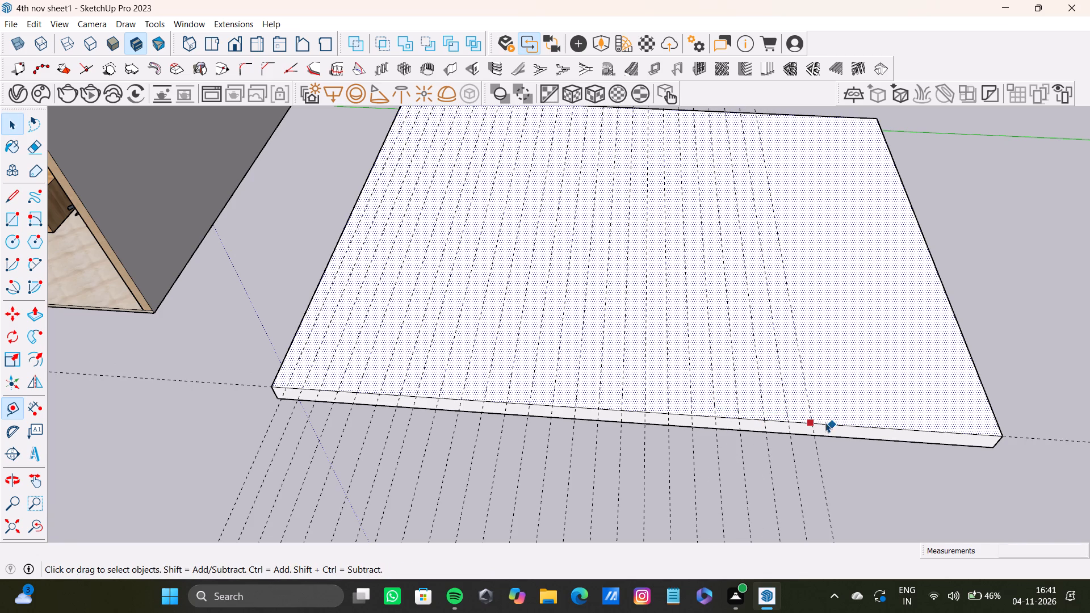
key("t")
left_click(807, 398)
double_click(825, 399)
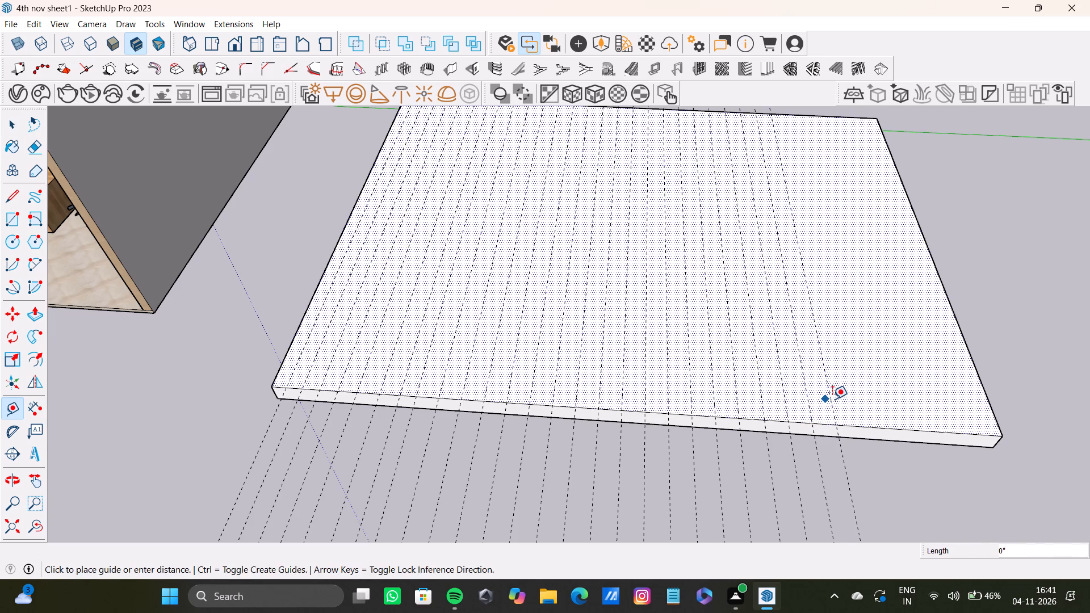
key("space")
Fill the remaining strip up to the slab's far side edge with parallel guides about 1' 11" apart.
key("t")
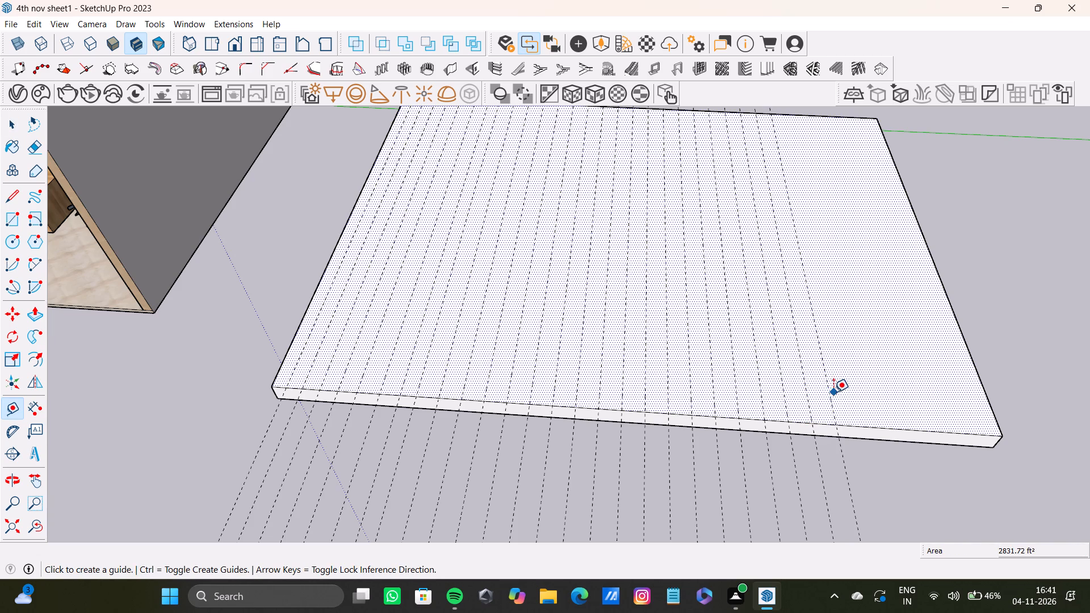
left_click(833, 396)
left_click(854, 397)
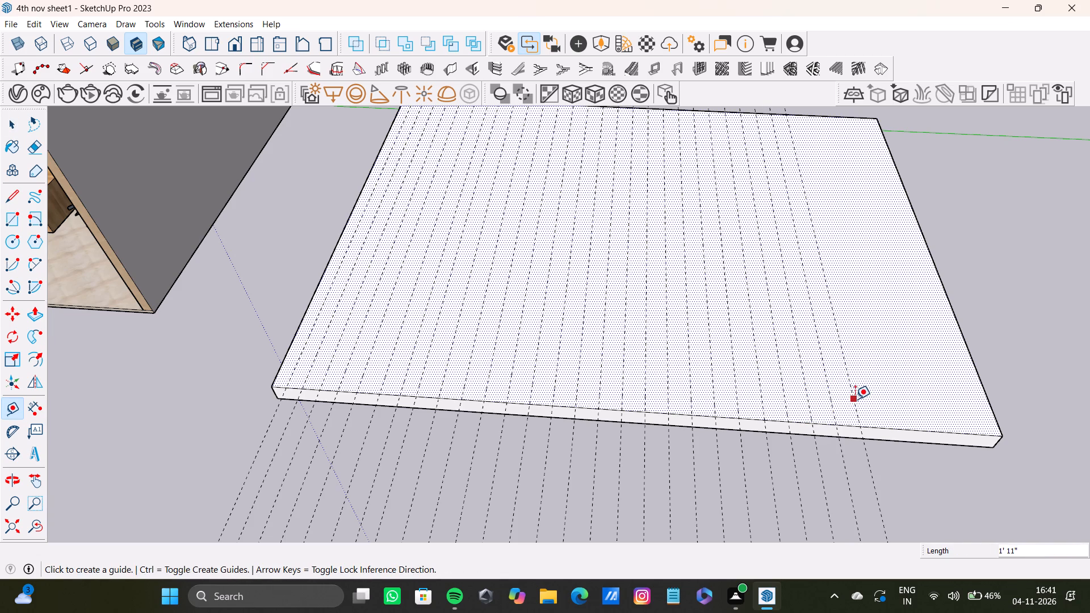
left_click(854, 400)
left_click(876, 402)
left_click(876, 403)
double_click(902, 405)
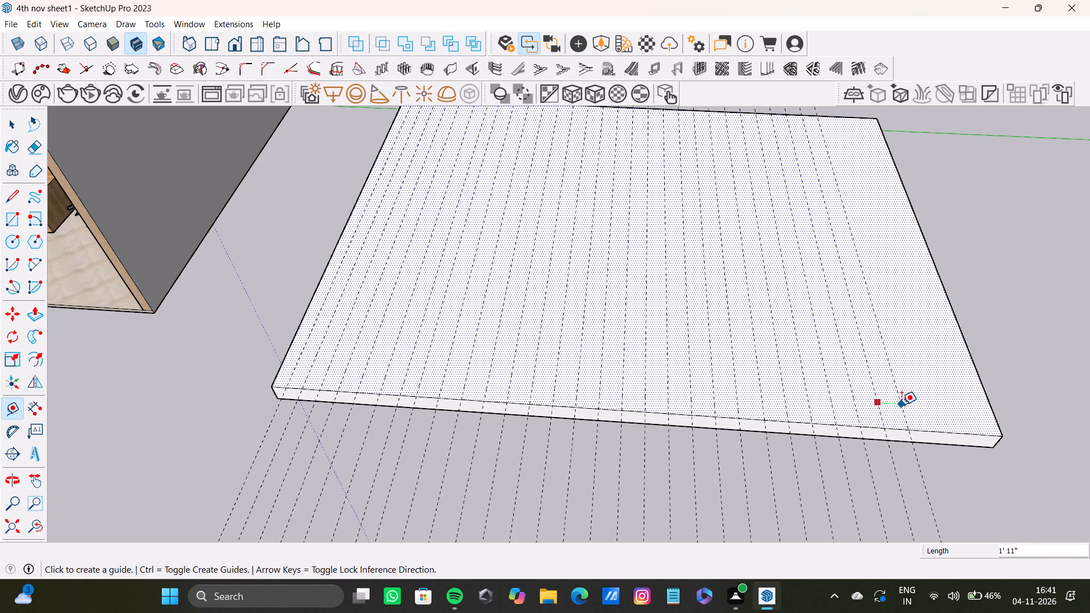
double_click(925, 404)
left_click(953, 405)
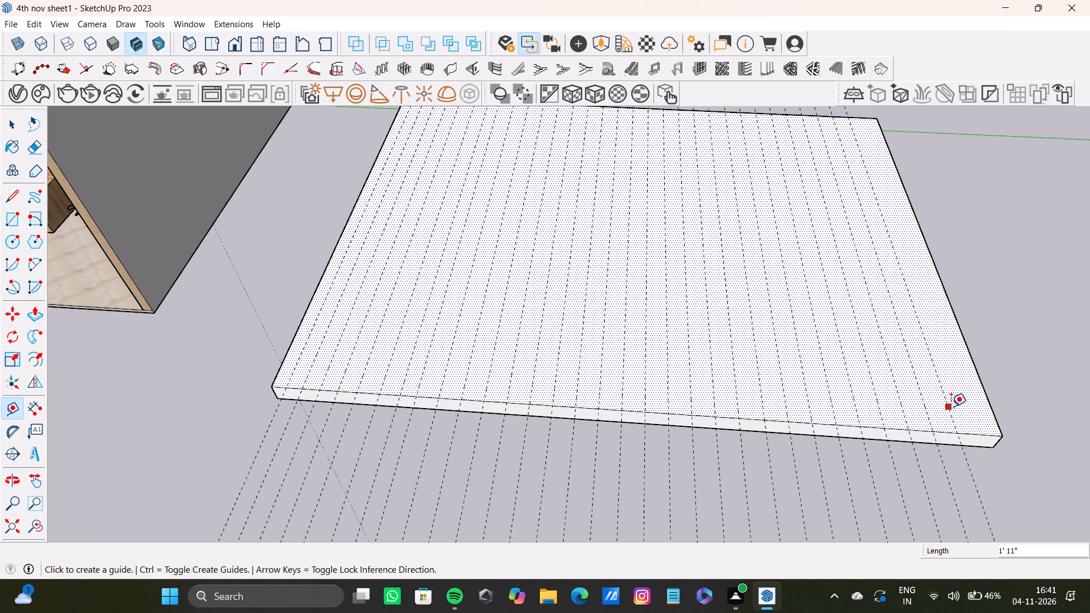
left_click(950, 406)
left_click(970, 404)
Place five crosswise guides parallel to the slab's back edge, starting from that edge and spaced about 1' 3" apart.
scroll(440, 264, "down", 7)
middle_click_drag(405, 274, 370, 432, "shift")
scroll(392, 238, "up", 5)
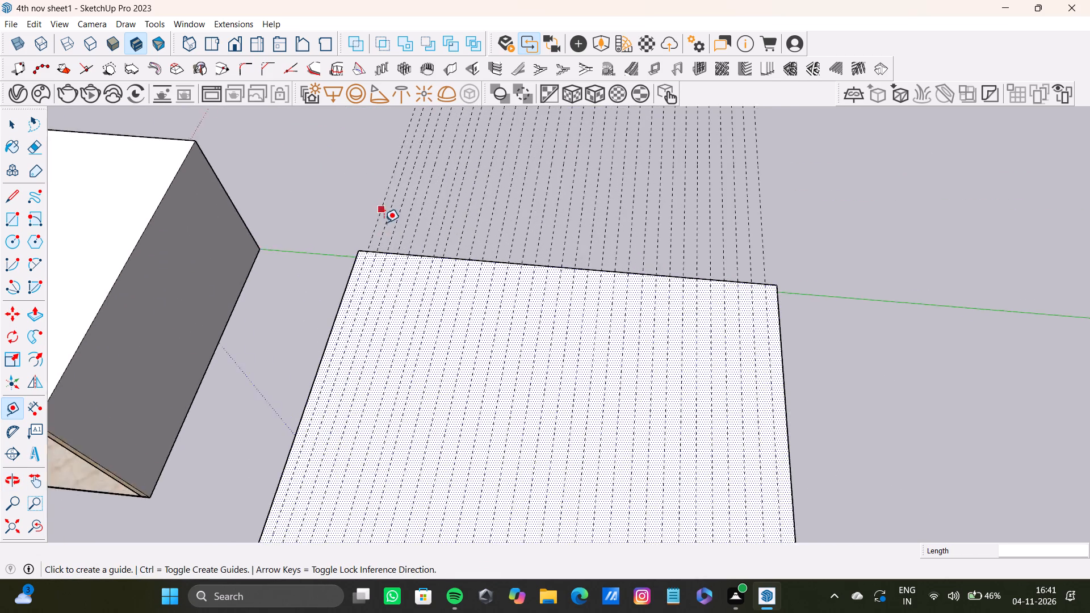
scroll(384, 222, "up", 12)
left_click(359, 244)
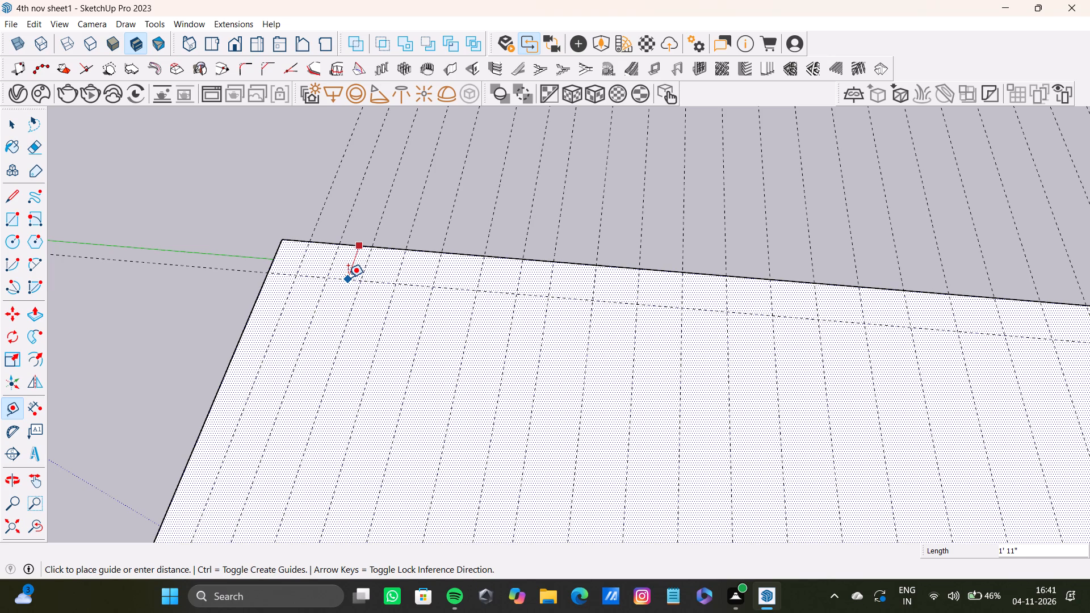
left_click(353, 268)
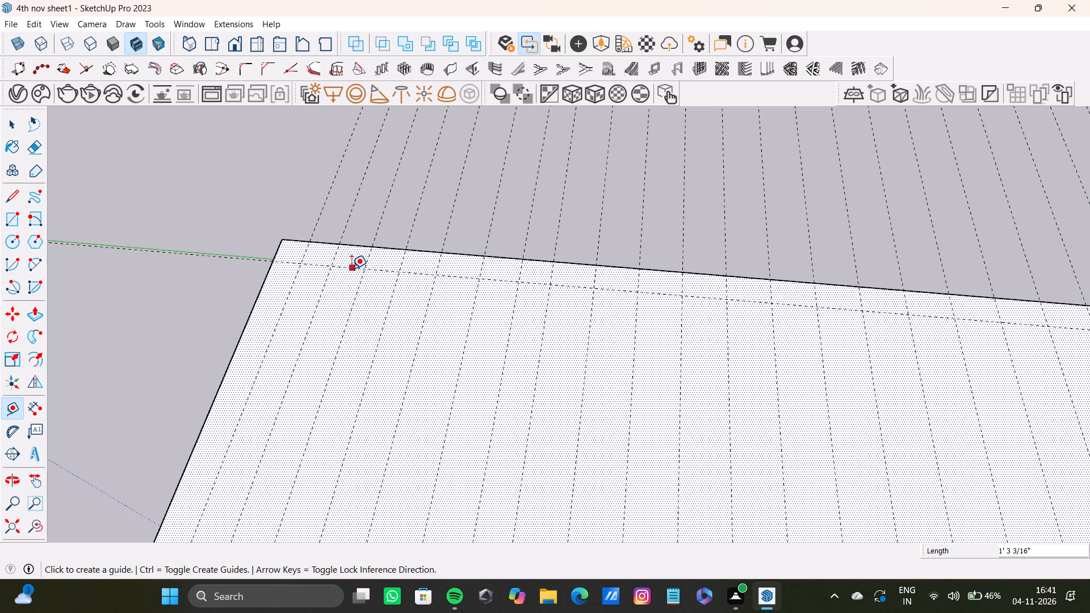
left_click(350, 268)
left_click(346, 292)
left_click(344, 289)
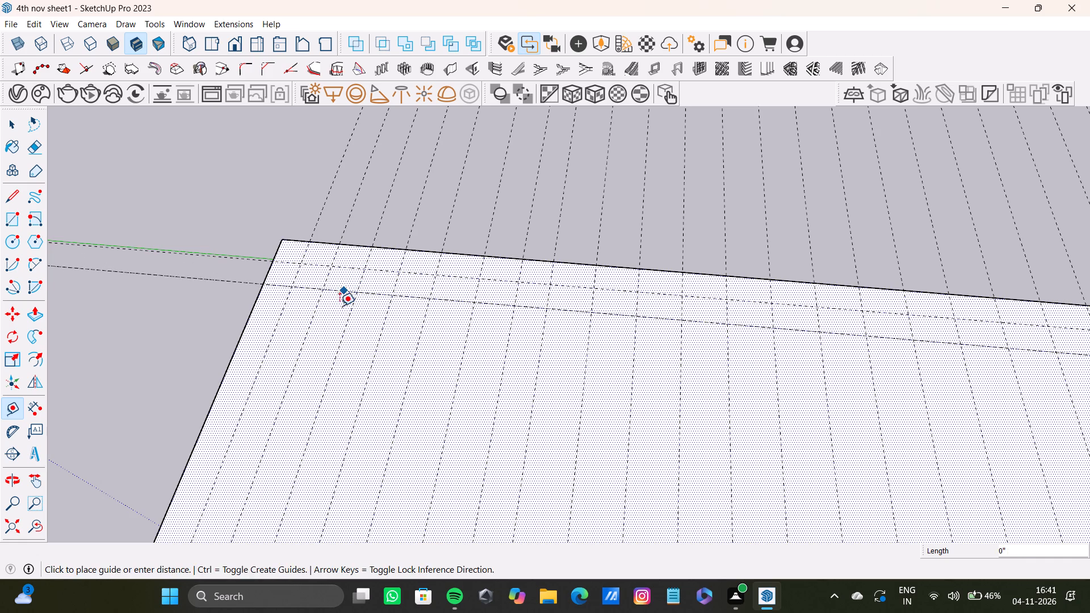
double_click(335, 316)
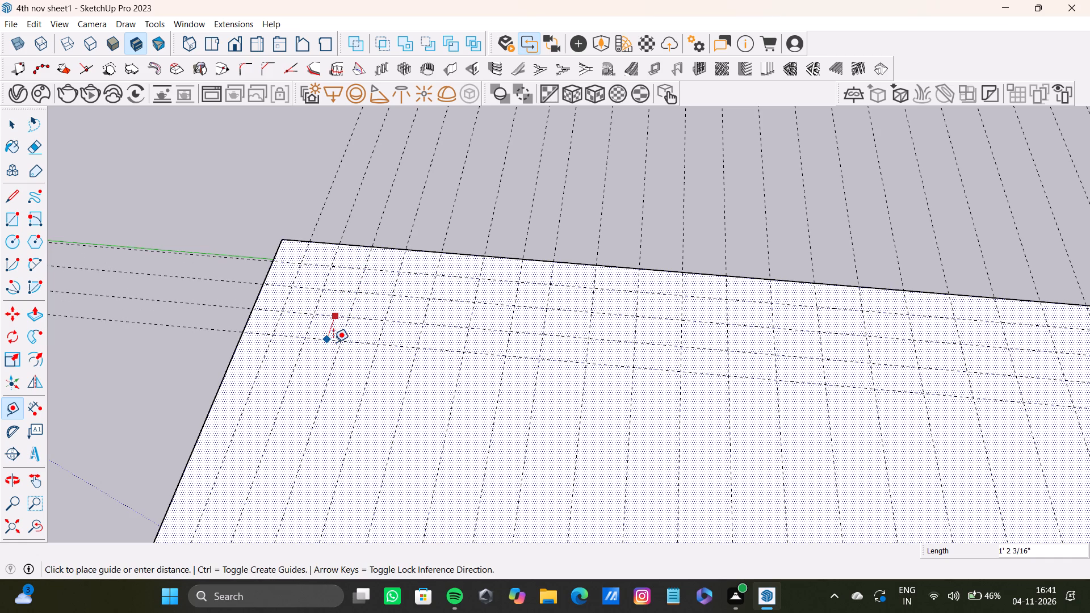
left_click(333, 342)
left_click(333, 342)
left_click(328, 367)
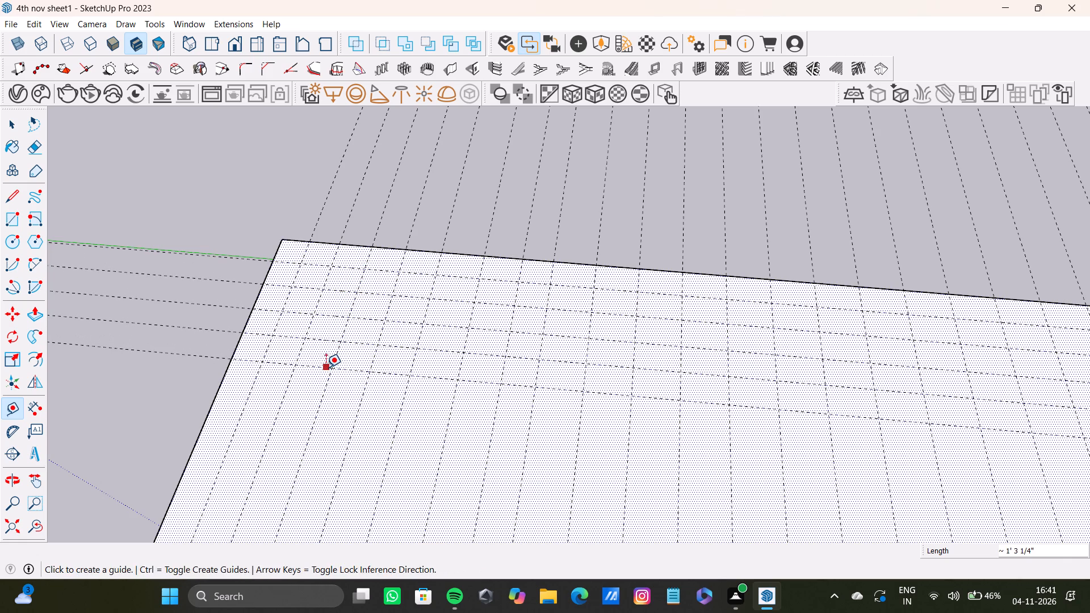
Continue the crosswise guides toward the slab's front with four more, spaced roughly 1' 2" to 1' 5" apart.
left_click(326, 367)
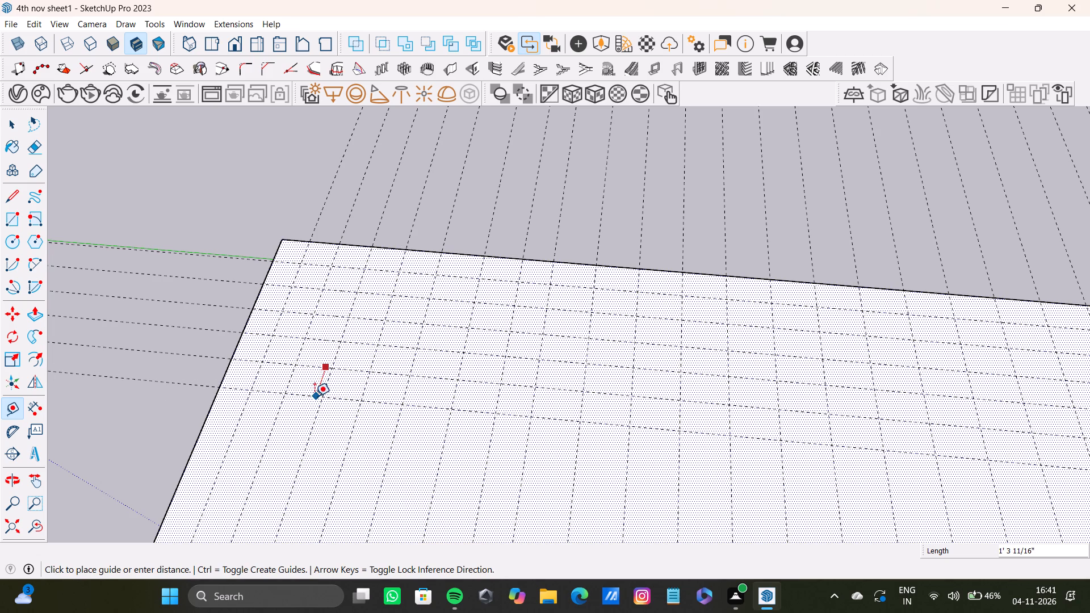
double_click(315, 396)
left_click(306, 424)
left_click(301, 423)
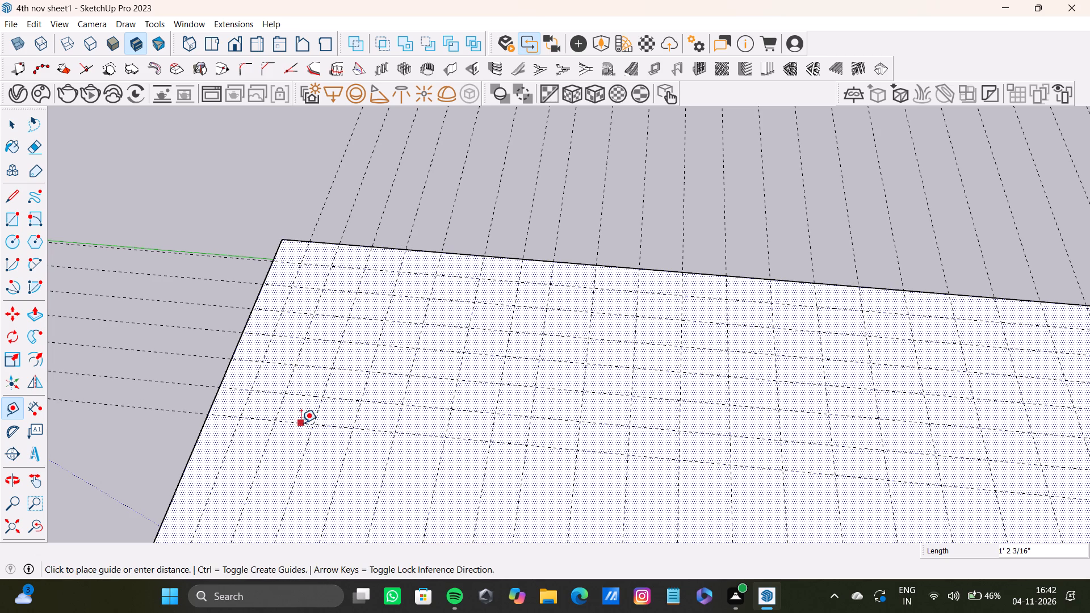
double_click(295, 451)
scroll(279, 467, "down", 6)
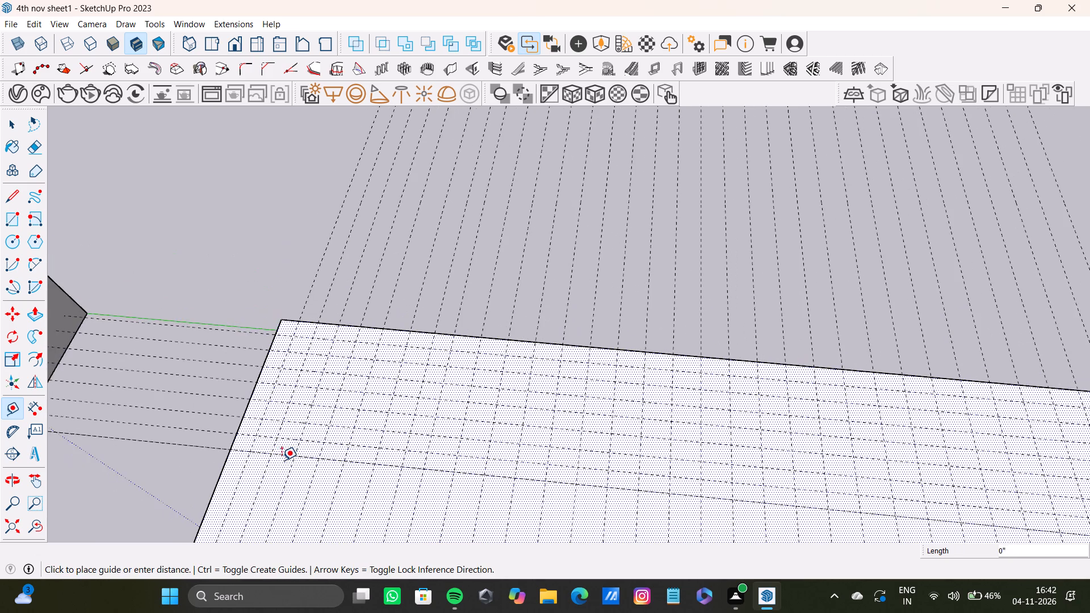
middle_click_drag(282, 459, 284, 389)
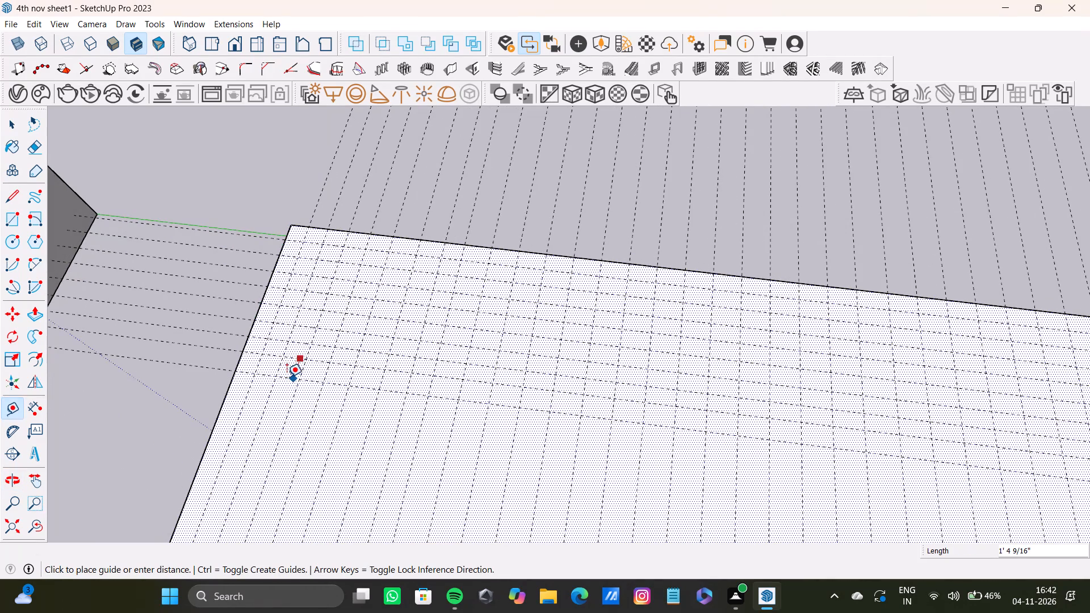
left_click(288, 377)
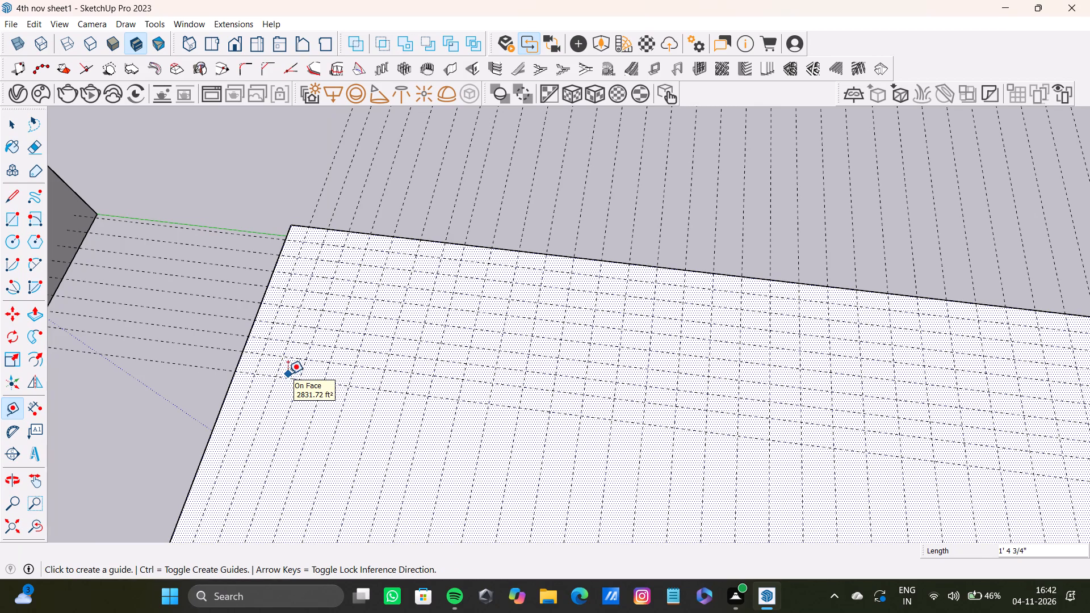
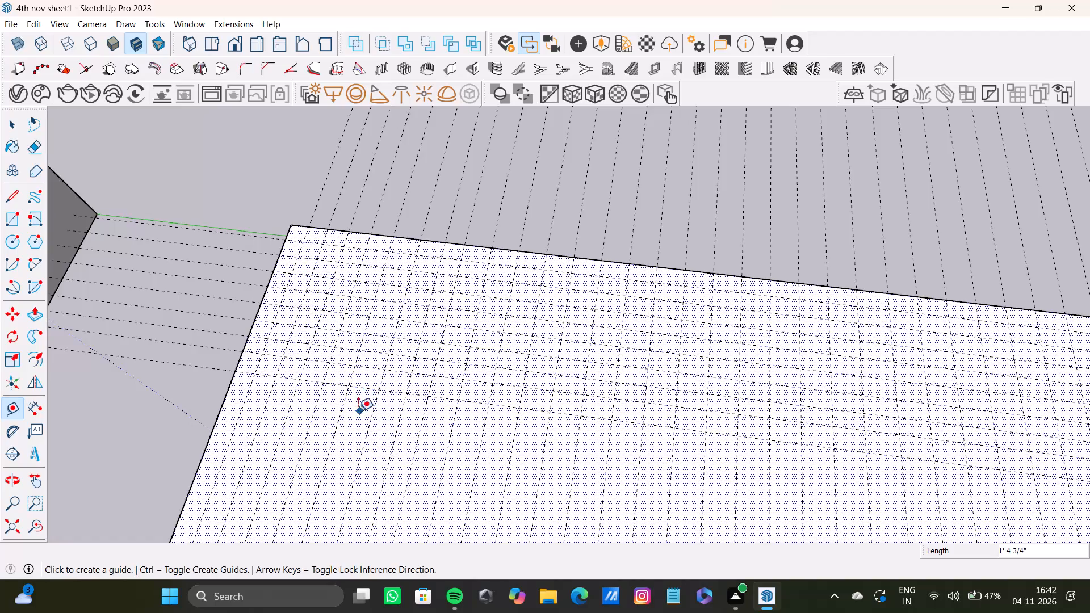
Add three more crosswise guides toward the slab's front edge, spaced roughly 1' 2" to 1' 7" apart.
scroll(308, 393, "up", 6)
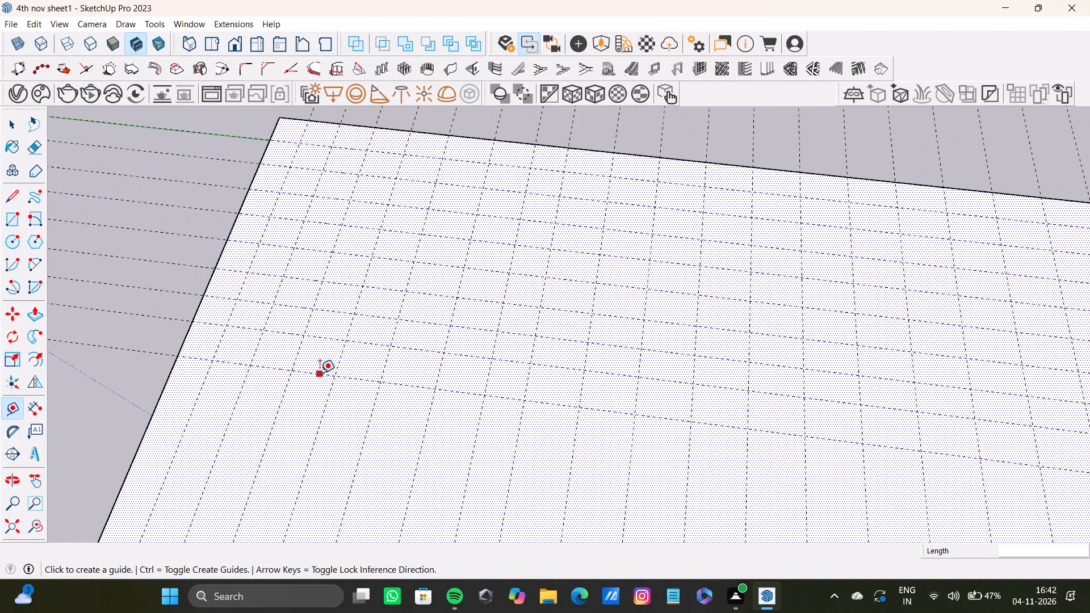
left_click(320, 373)
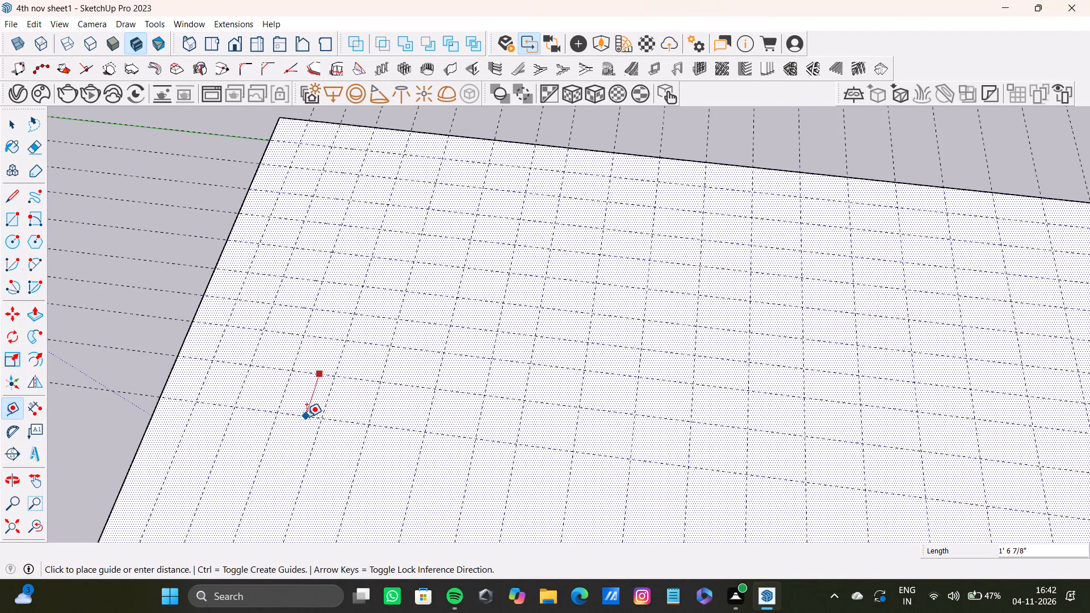
left_click(307, 417)
left_click_drag(307, 417, 307, 427)
double_click(301, 456)
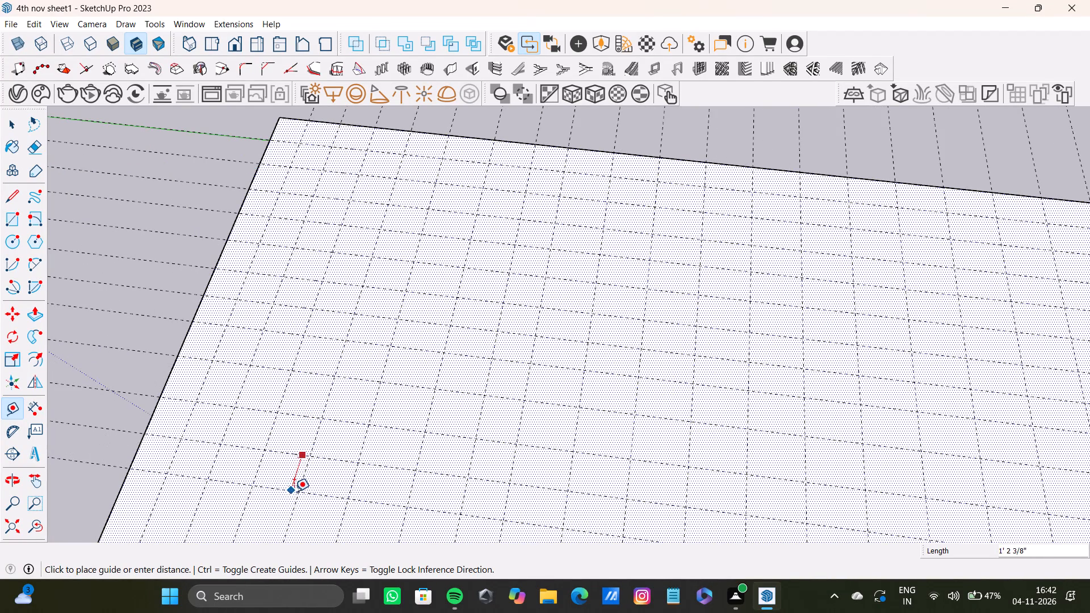
left_click(294, 493)
Continue the crosswise guides over the slab with four more parallels, spaced about 1' 3" apart.
scroll(303, 480, "down", 6)
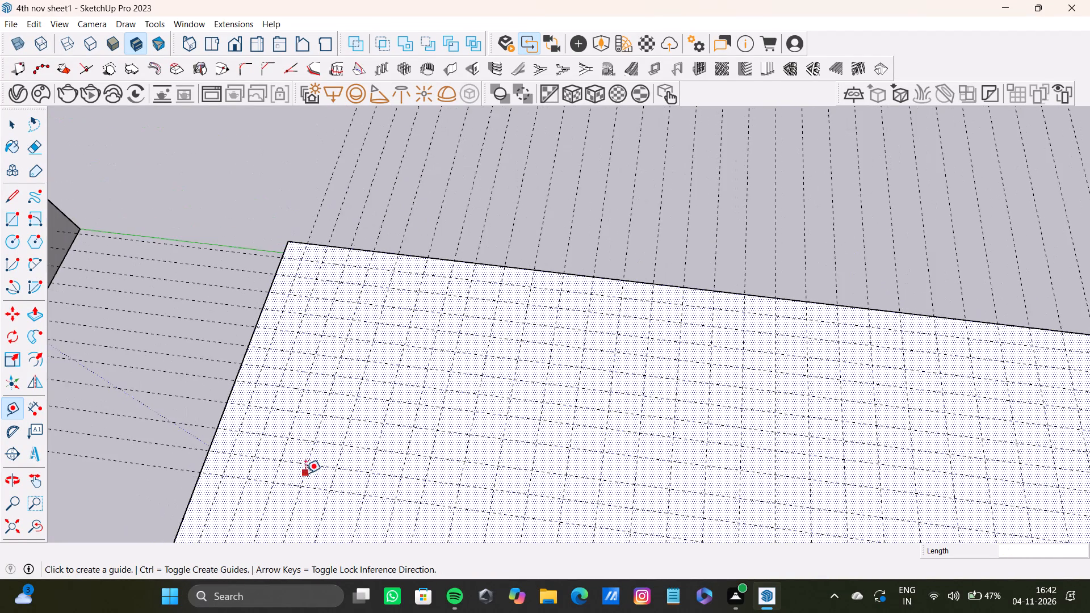
middle_click_drag(305, 473, 309, 372, "shift")
scroll(300, 379, "up", 6)
left_click(295, 384)
double_click(286, 424)
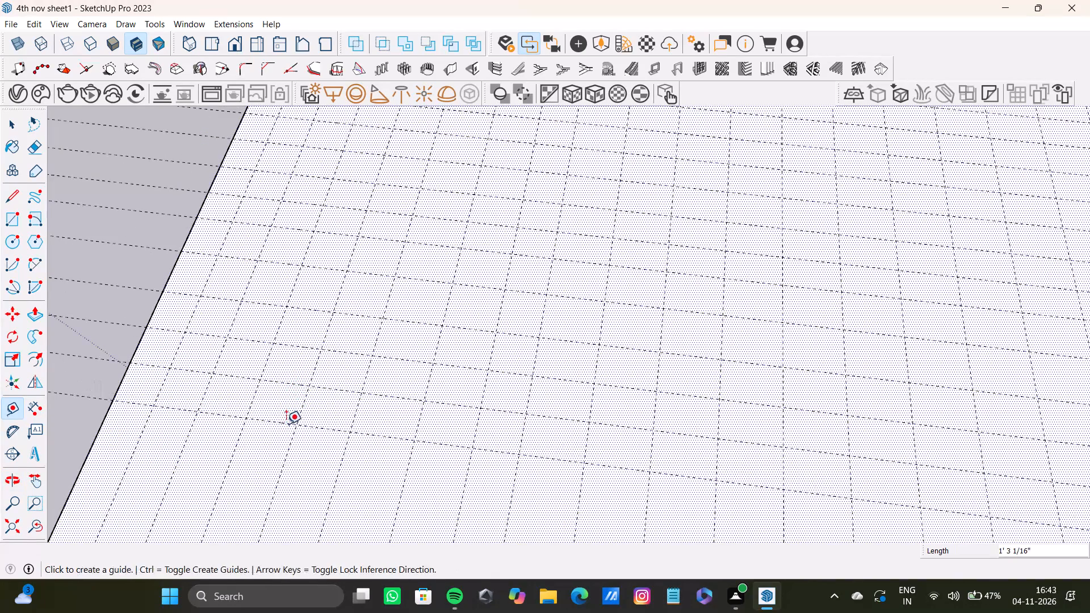
double_click(278, 460)
left_click(271, 494)
middle_click_drag(271, 494, 290, 415)
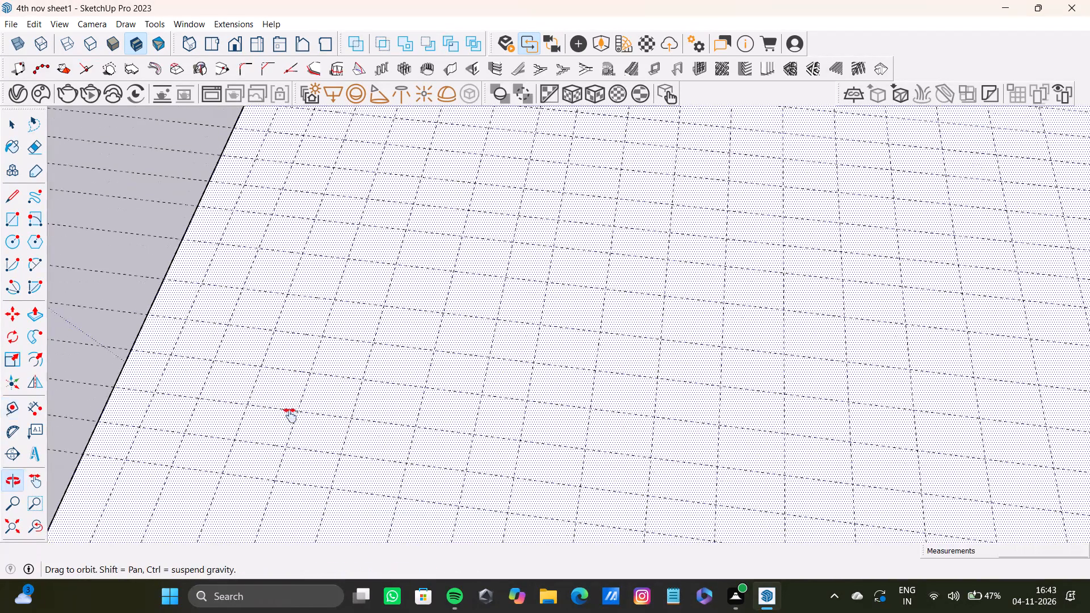
middle_click_drag(290, 415, 295, 398)
left_click(287, 400)
left_click(269, 440)
Place three further crosswise guides toward the slab's front, spaced about 1' 4" apart.
middle_click_drag(268, 441, 263, 310, "shift")
scroll(268, 440, "up", 1, "shift")
left_click(262, 310)
left_click(248, 358)
left_click(248, 354)
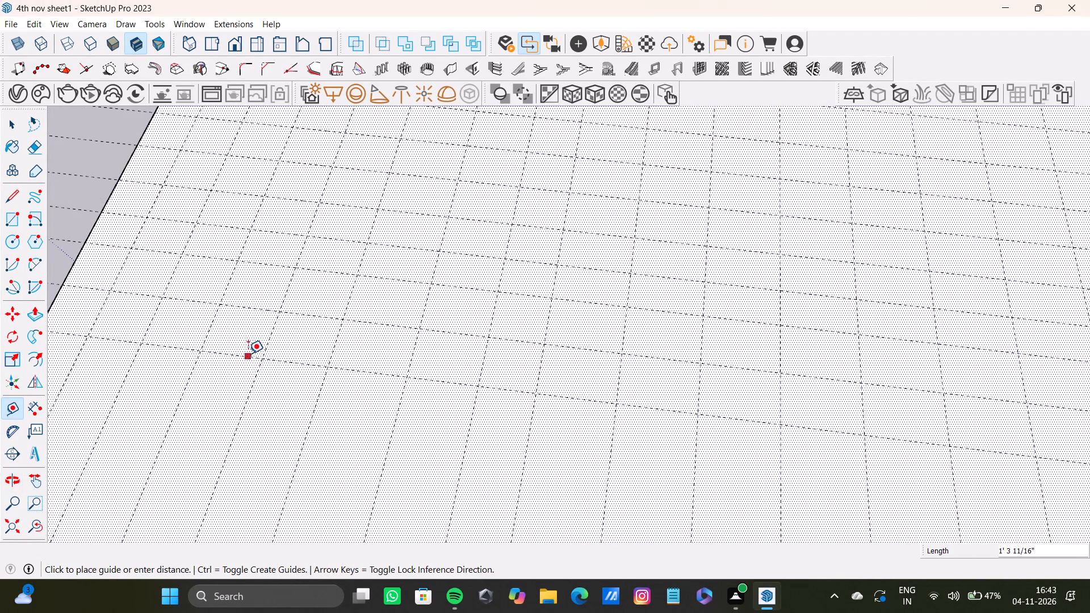
left_click(239, 405)
middle_click_drag(239, 405, 283, 314, "shift")
left_click(269, 317)
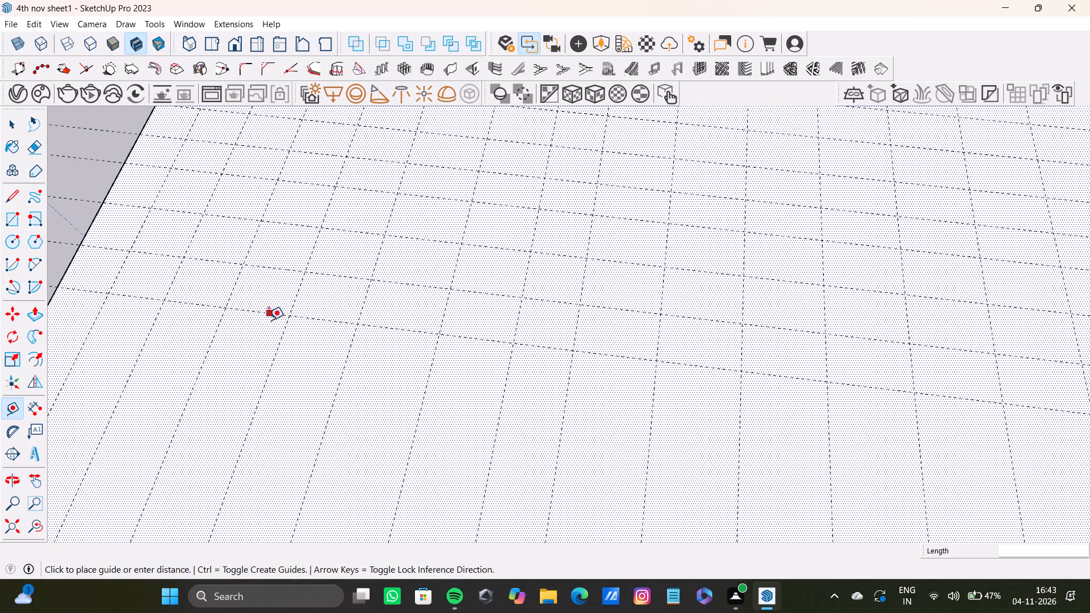
left_click(254, 366)
Offset four more crosswise guides in succession toward the slab's front, spaced about 1' 2" to 1' 3" apart.
scroll(254, 367, "down", 3)
middle_click_drag(254, 367, 277, 243, "shift")
scroll(269, 255, "up", 4)
left_click(272, 243)
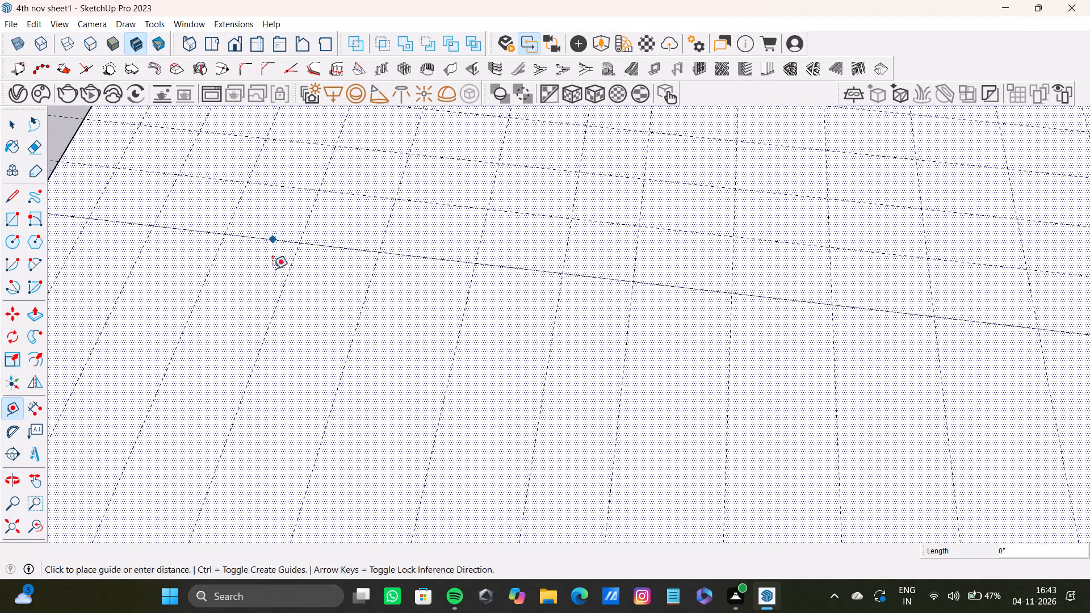
double_click(266, 304)
left_click(248, 368)
middle_click_drag(248, 368, 308, 247, "shift")
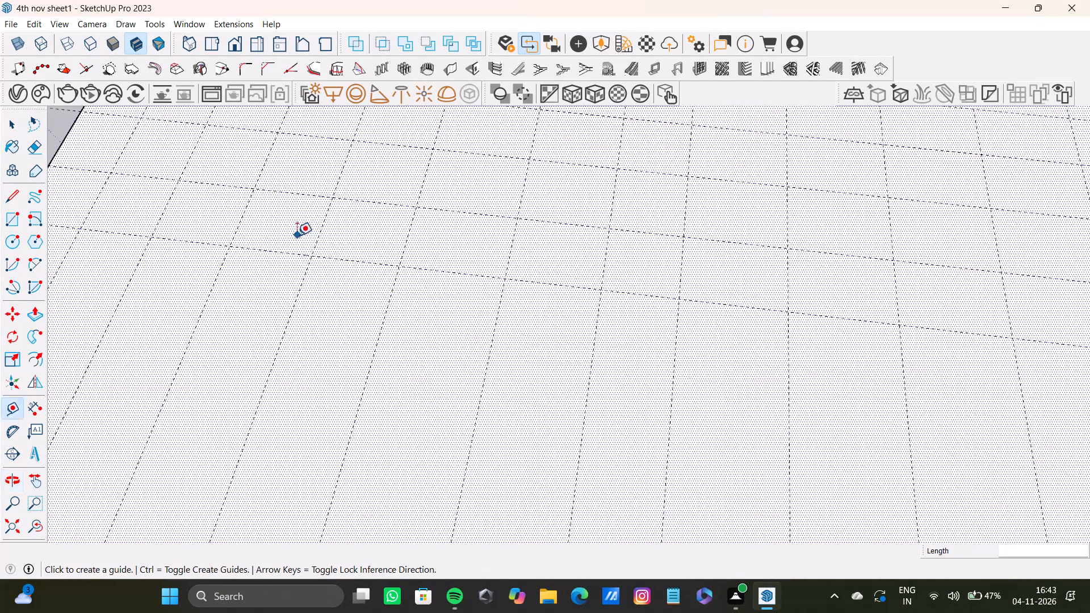
left_click(290, 257)
left_click(282, 312)
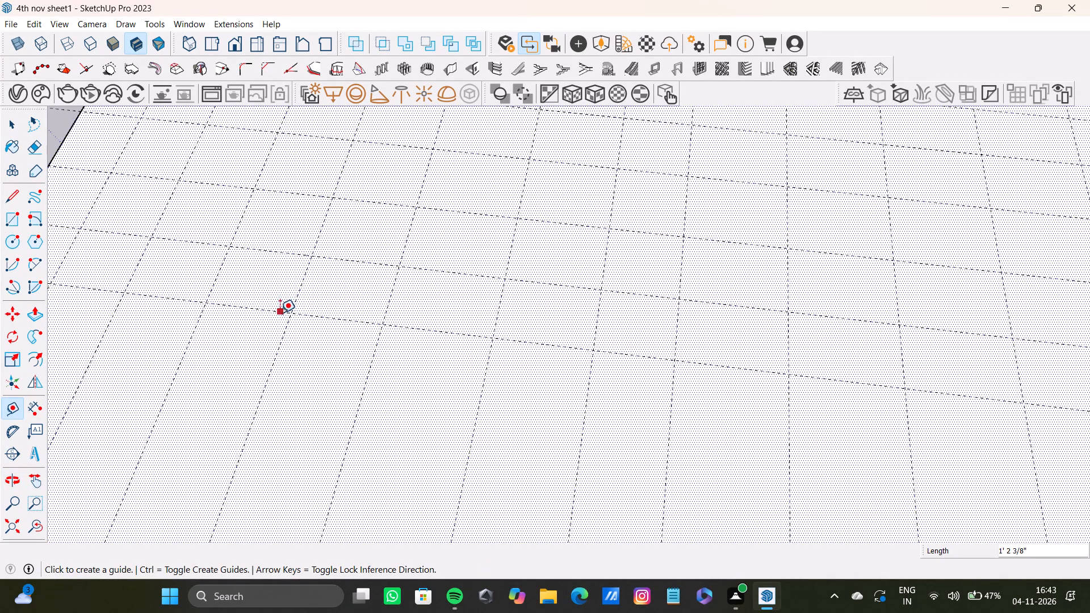
left_click(281, 310)
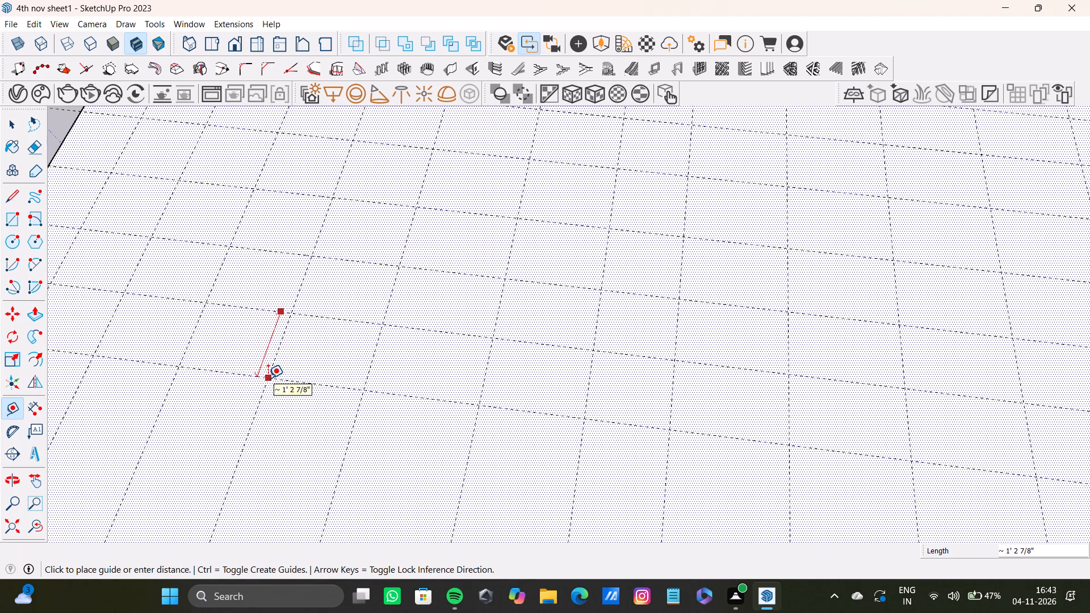
left_click(268, 378)
Add two more crosswise guides at similar spacing, each offset from the last one toward the slab's front.
scroll(270, 371, "down", 3, "shift")
middle_click_drag(272, 368, 295, 304, "shift")
scroll(270, 302, "up", 4)
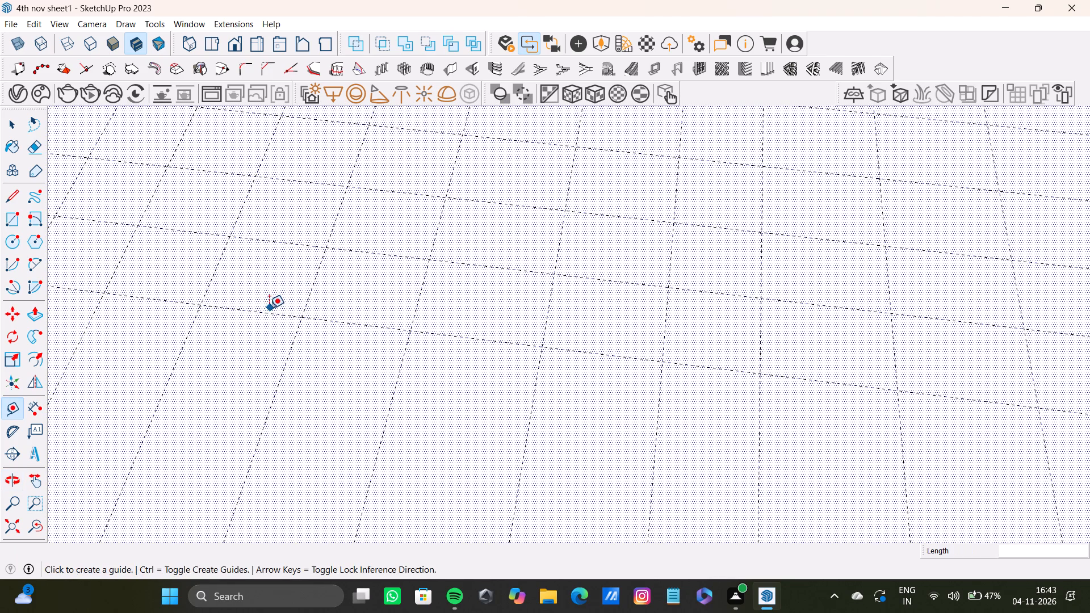
left_click(269, 317)
left_click(251, 390)
scroll(251, 390, "down", 4)
middle_click_drag(250, 391, 267, 296, "shift")
left_click(263, 296)
left_click(247, 362)
Restart the Tape Measure and place another two crosswise guides beyond the last one at similar spacing.
scroll(248, 361, "down", 1)
middle_click_drag(248, 361, 259, 312, "shift")
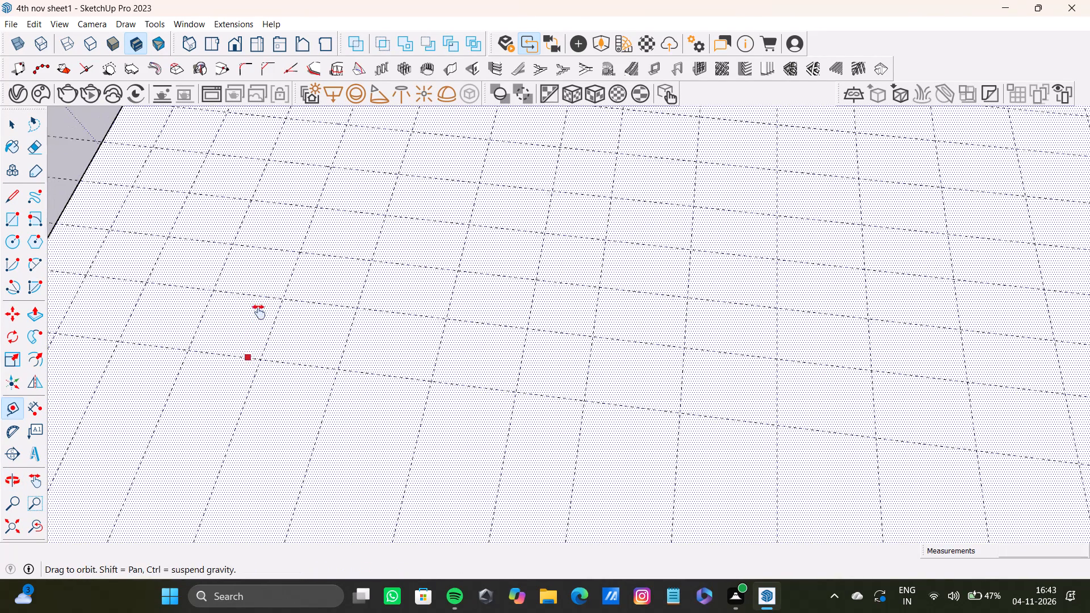
middle_click_drag(259, 312, 262, 276, "shift")
left_click(255, 271)
key("space")
key("t")
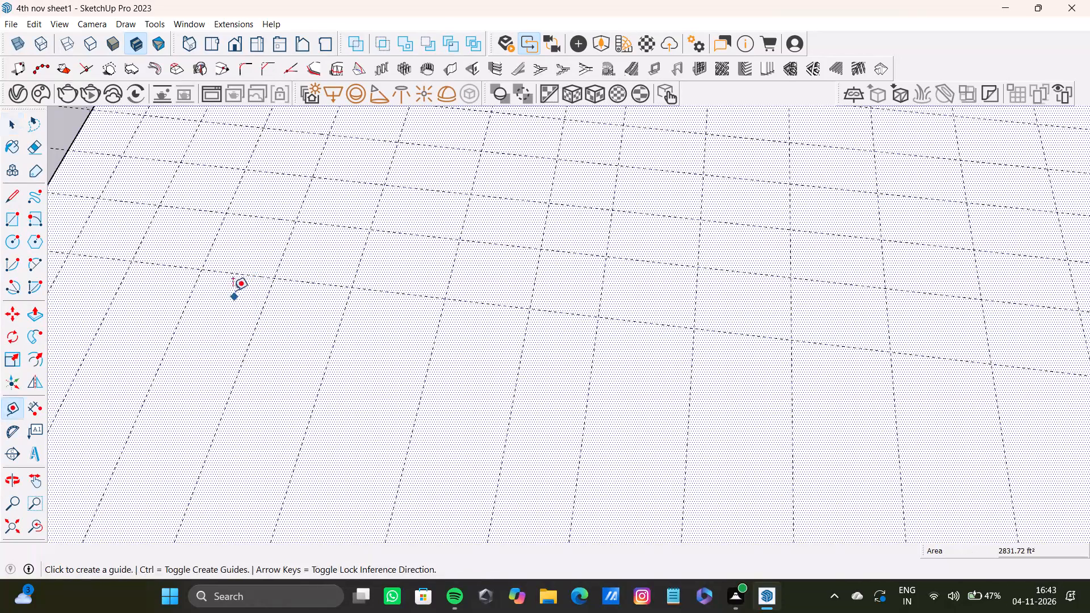
left_click(242, 275)
double_click(231, 334)
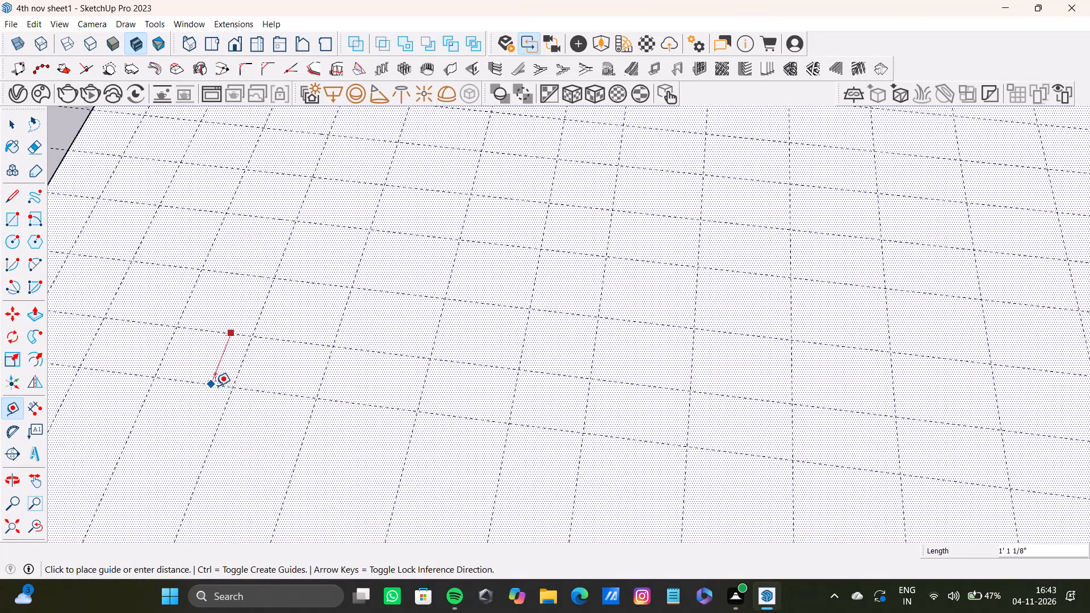
left_click(207, 401)
Place five more crosswise guides toward the slab's front edge, spaced roughly 1' 3" to 1' 7" apart.
scroll(207, 400, "down", 3)
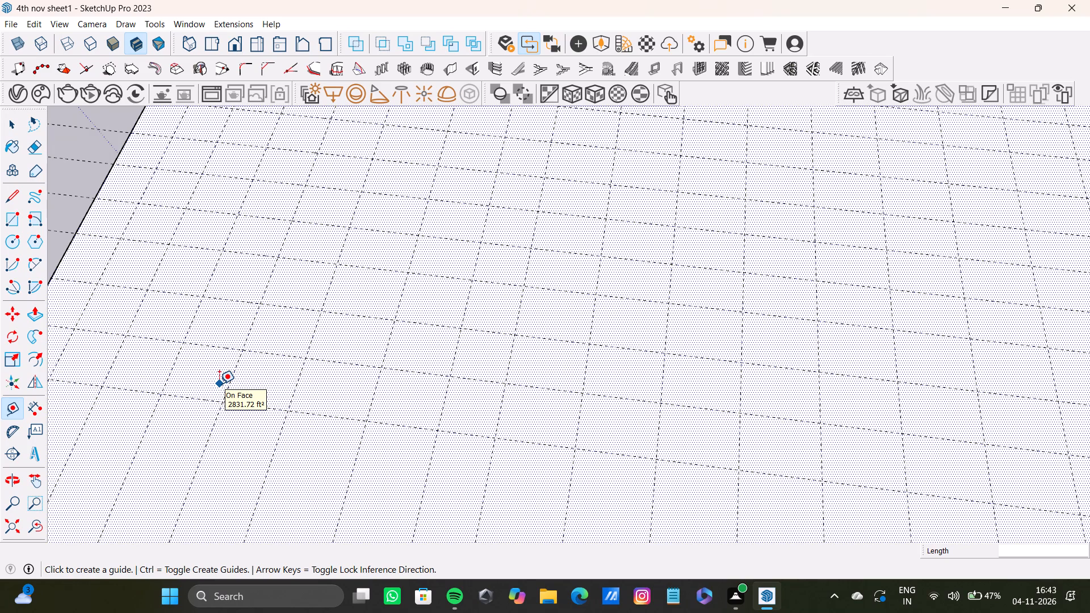
scroll(219, 383, "down", 3)
middle_click_drag(234, 390, 230, 258, "shift")
scroll(273, 279, "up", 2)
left_click(242, 266)
double_click(230, 314)
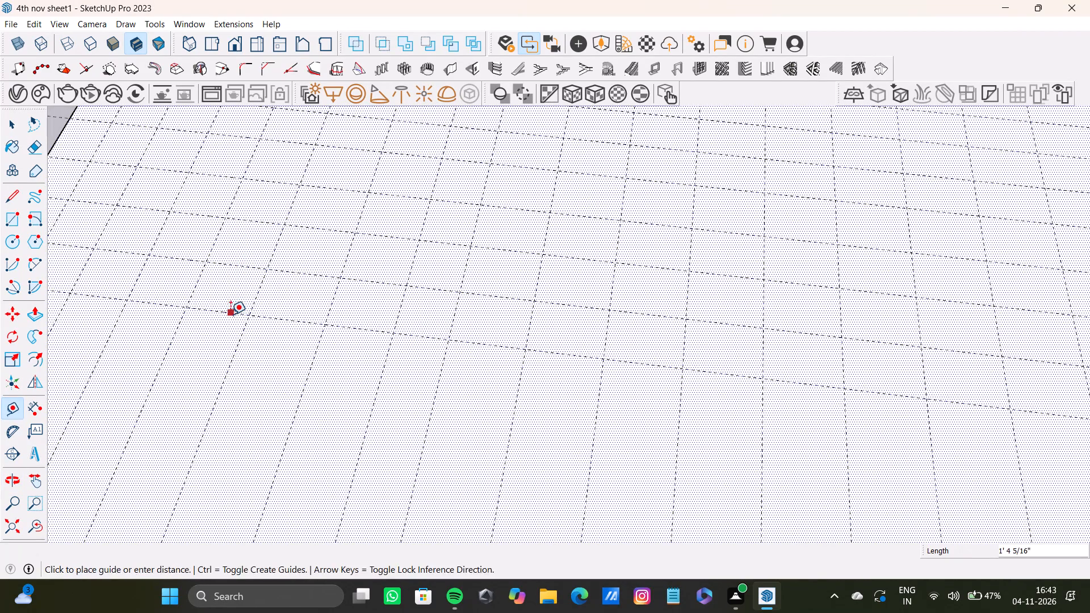
left_click(222, 365)
middle_click_drag(222, 364, 229, 256, "shift")
left_click(219, 258)
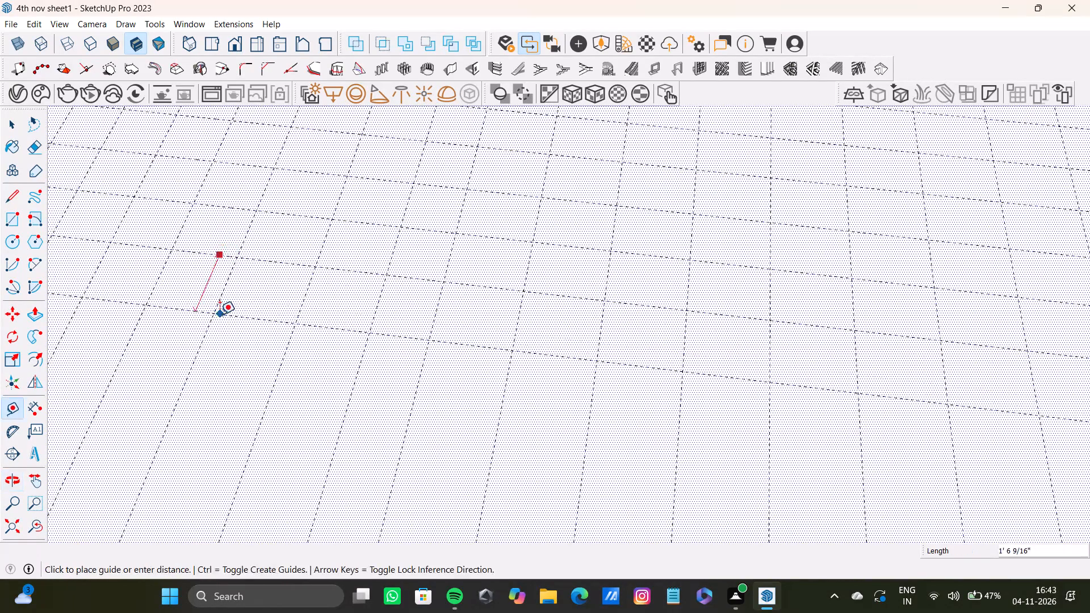
double_click(220, 312)
double_click(221, 365)
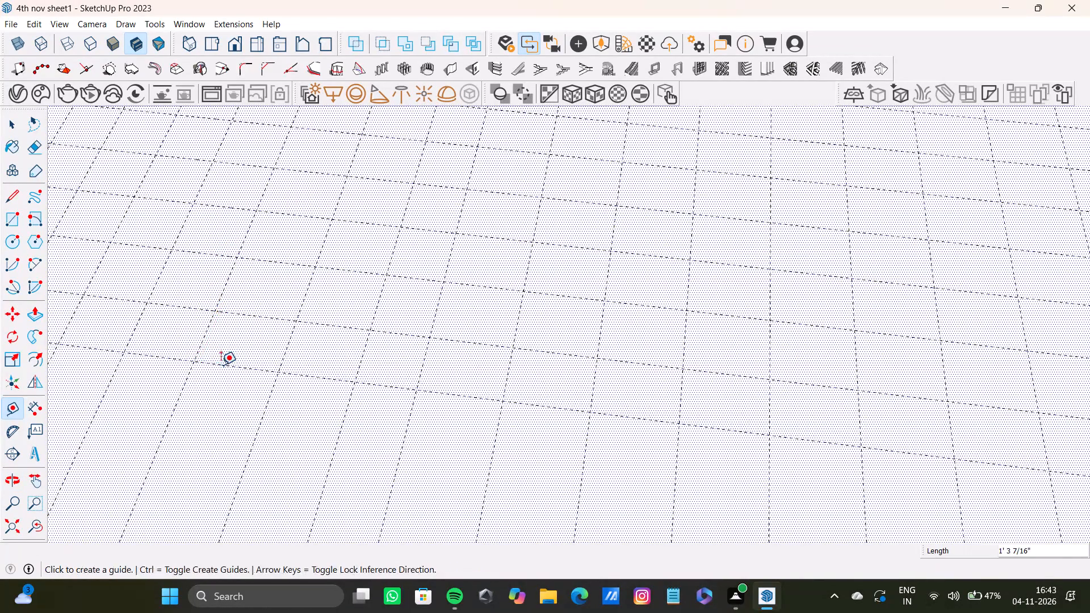
left_click(213, 426)
Fill the remaining strip up to the slab's front edge with four crosswise guides, about 1' 1" to 1' 2" apart.
middle_click_drag(219, 413, 235, 305, "shift")
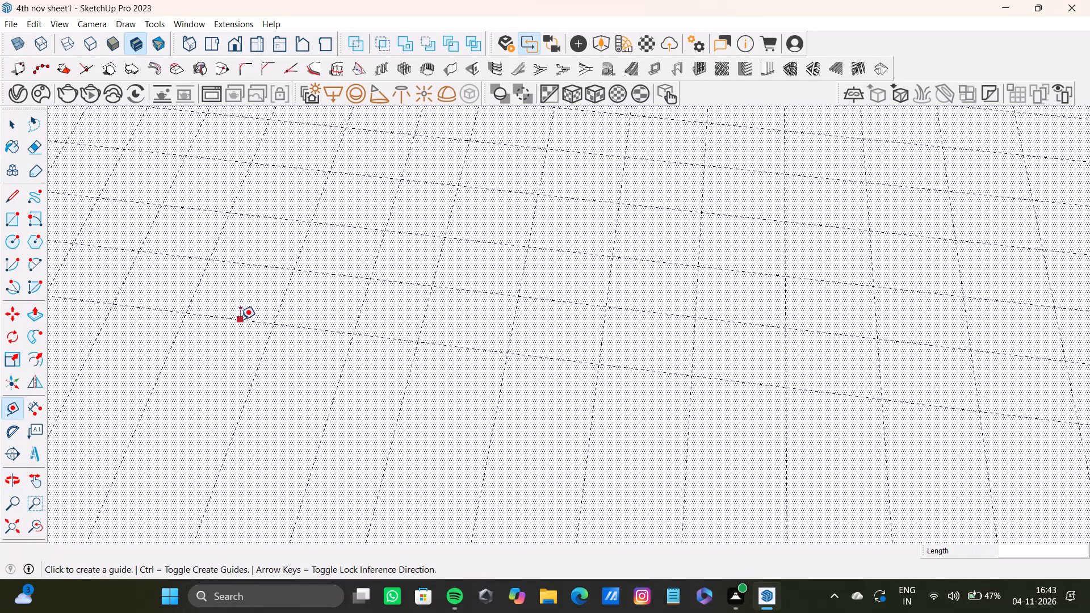
left_click(240, 320)
left_click(234, 377)
middle_click_drag(234, 372, 258, 274, "shift")
left_click(252, 279)
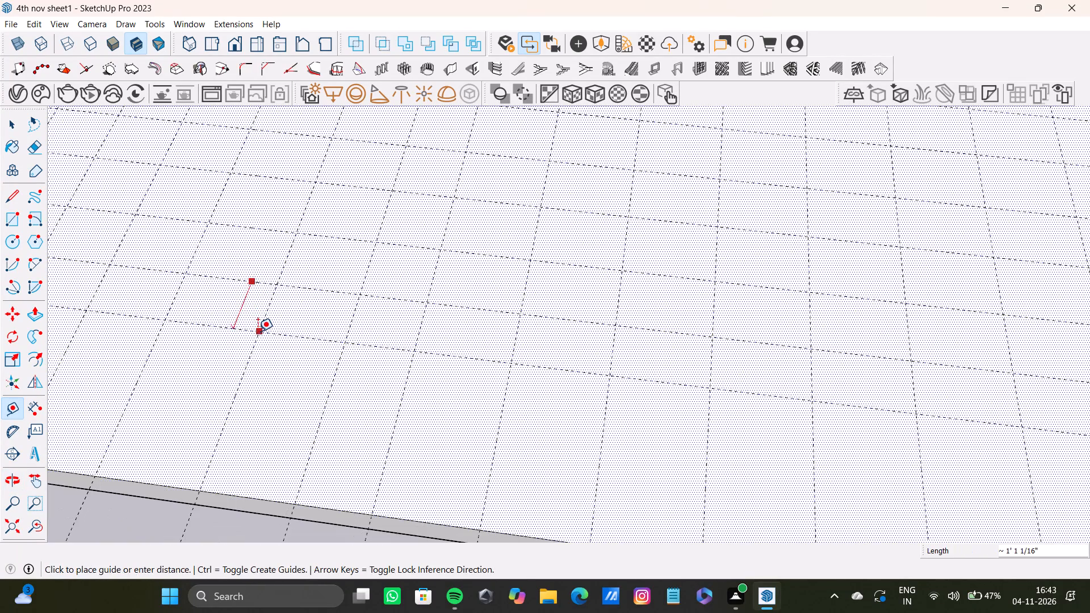
left_click(258, 331)
left_click(243, 330)
left_click(212, 384)
left_click(208, 385)
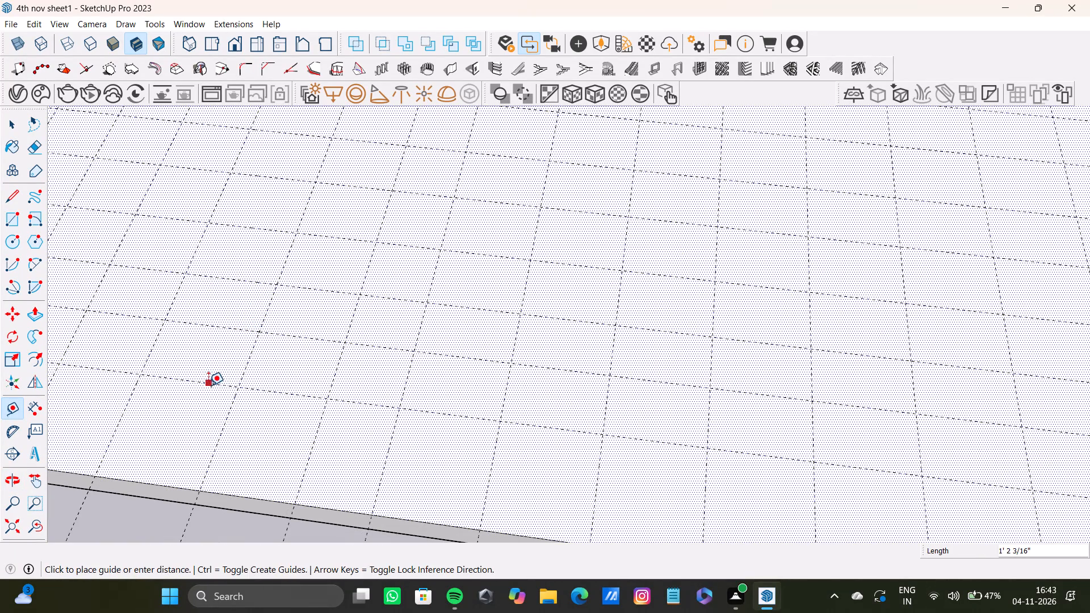
left_click(190, 434)
At the slab's back corner nearest the room, offset a guide 1 1/2" from the first lengthwise guide, toward the room.
scroll(213, 393, "down", 16)
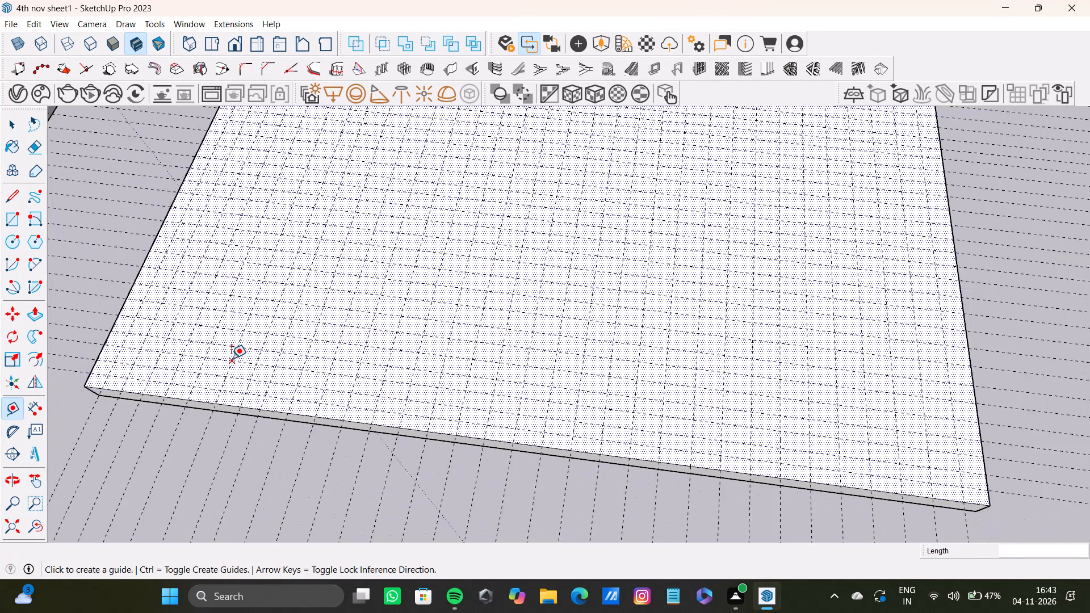
scroll(231, 358, "down", 6)
middle_click_drag(231, 354, 265, 424, "shift")
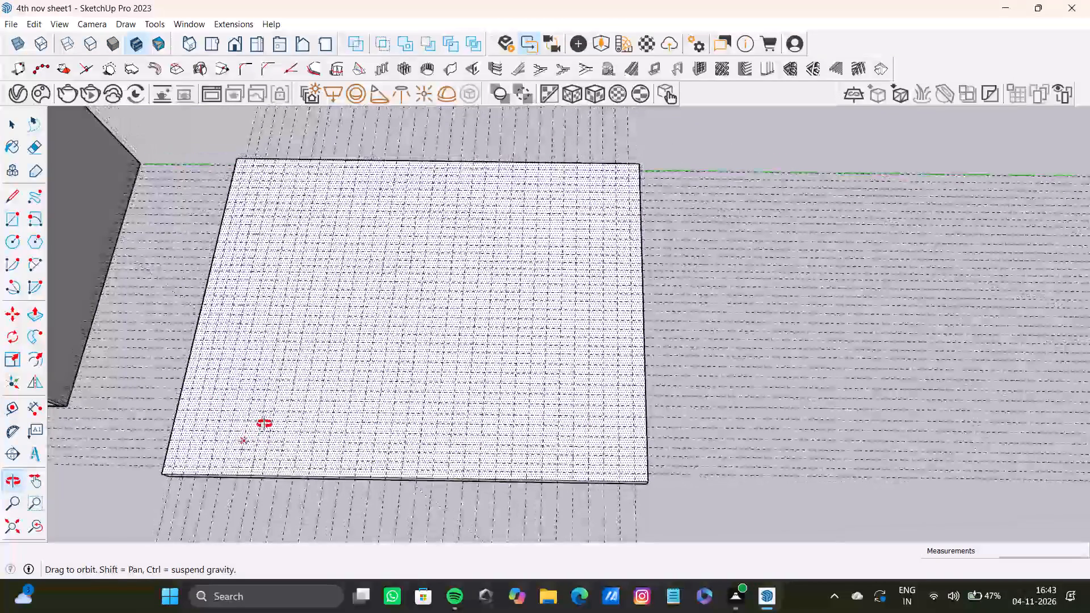
middle_click_drag(265, 424, 263, 424, "shift")
scroll(153, 110, "up", 14)
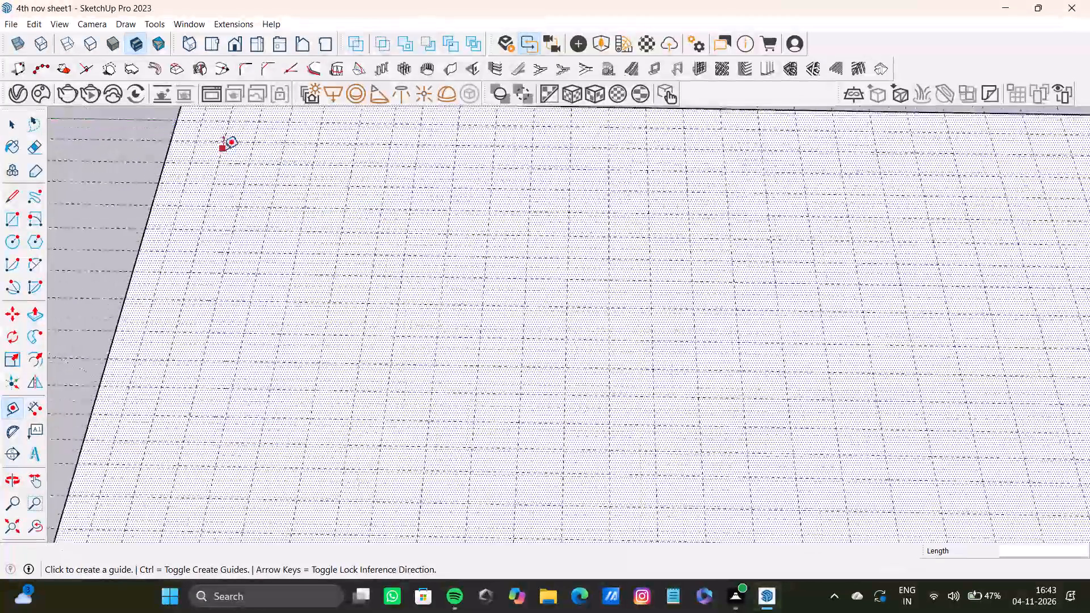
scroll(223, 149, "up", 1)
middle_click_drag(214, 144, 299, 299, "shift")
scroll(282, 279, "up", 7)
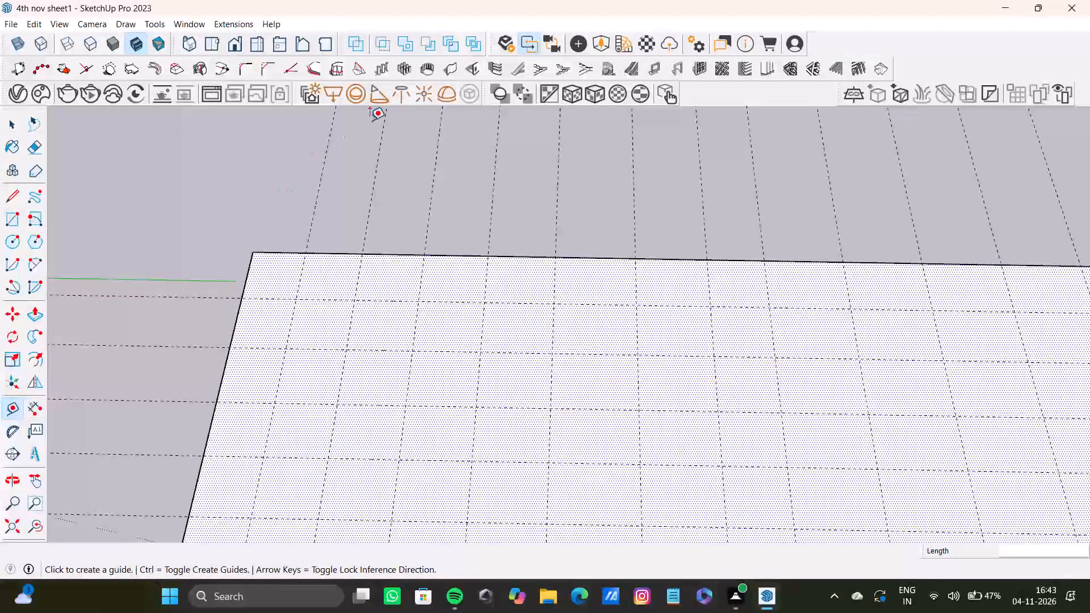
key("t")
scroll(269, 262, "up", 6)
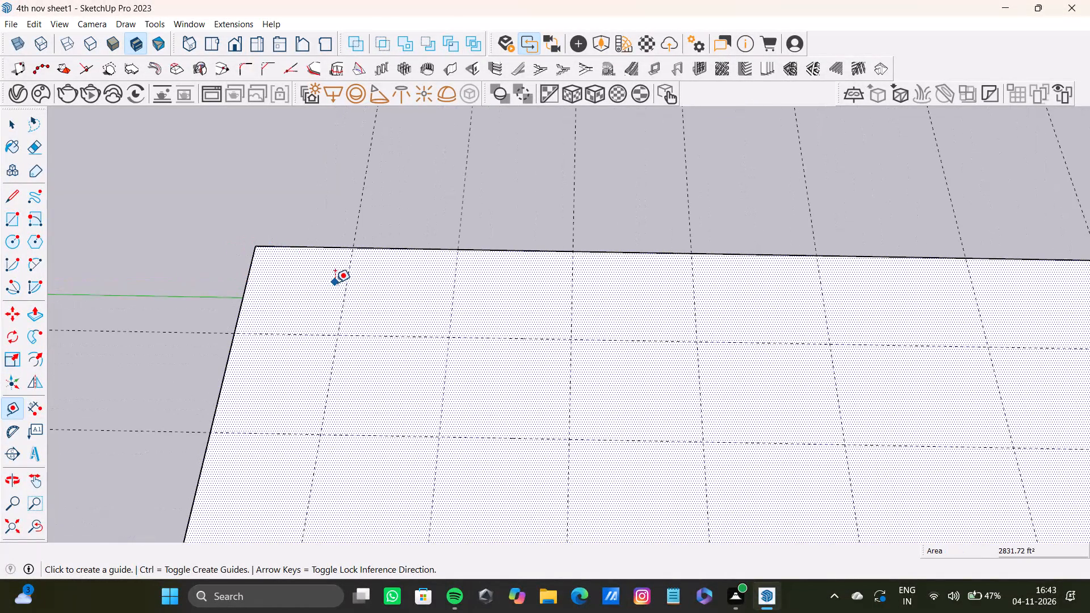
key("t")
left_click(346, 293)
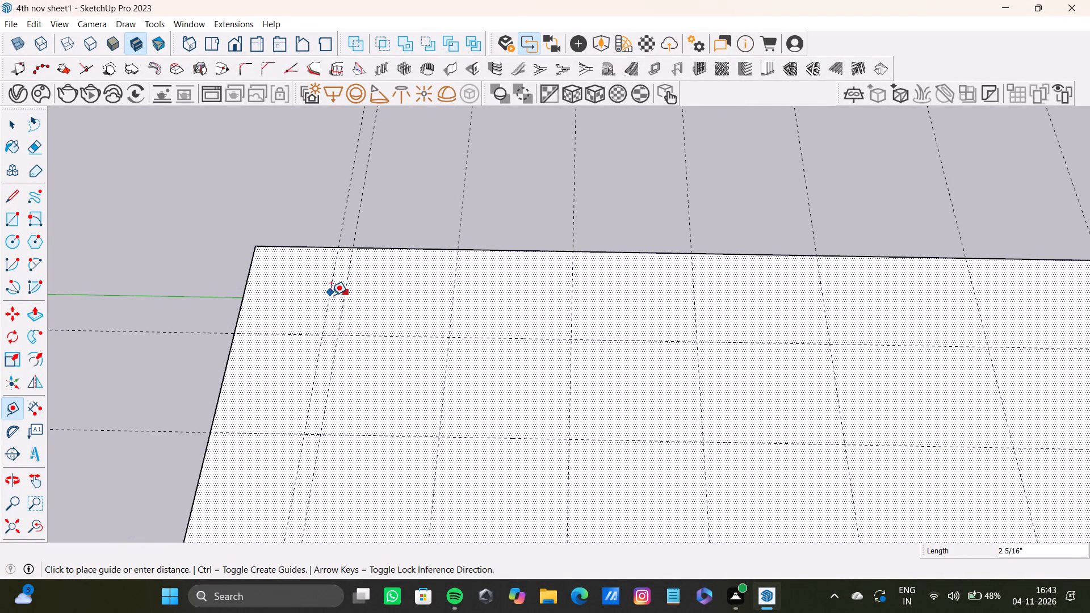
left_click(336, 297)
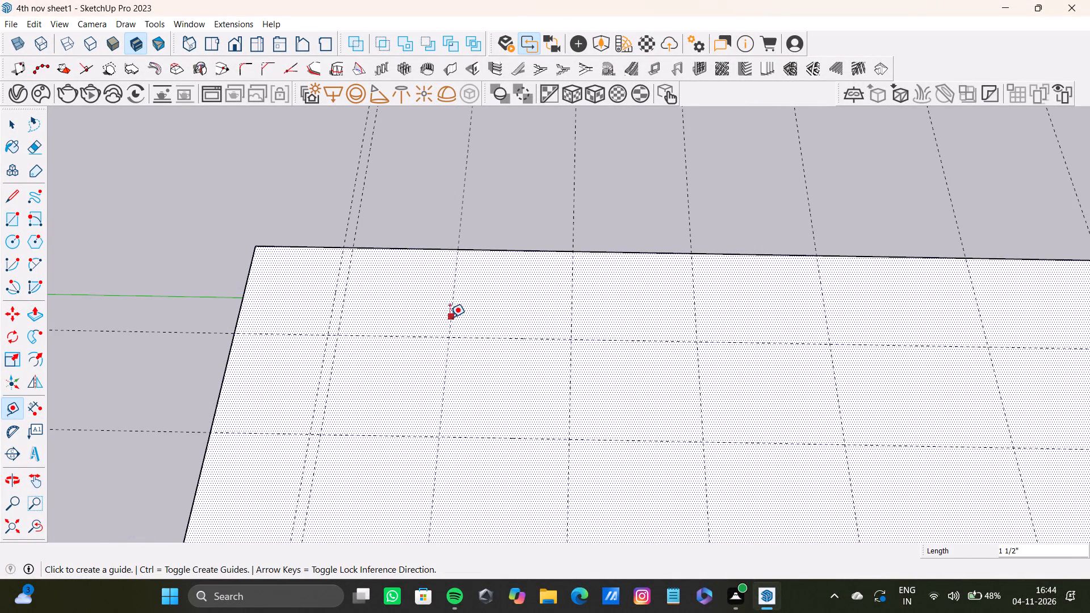
Pair the next four lengthwise guides with parallel guides offset about 1 1/2" to 3" toward the room.
left_click_drag(450, 317, 442, 319)
left_click(440, 330)
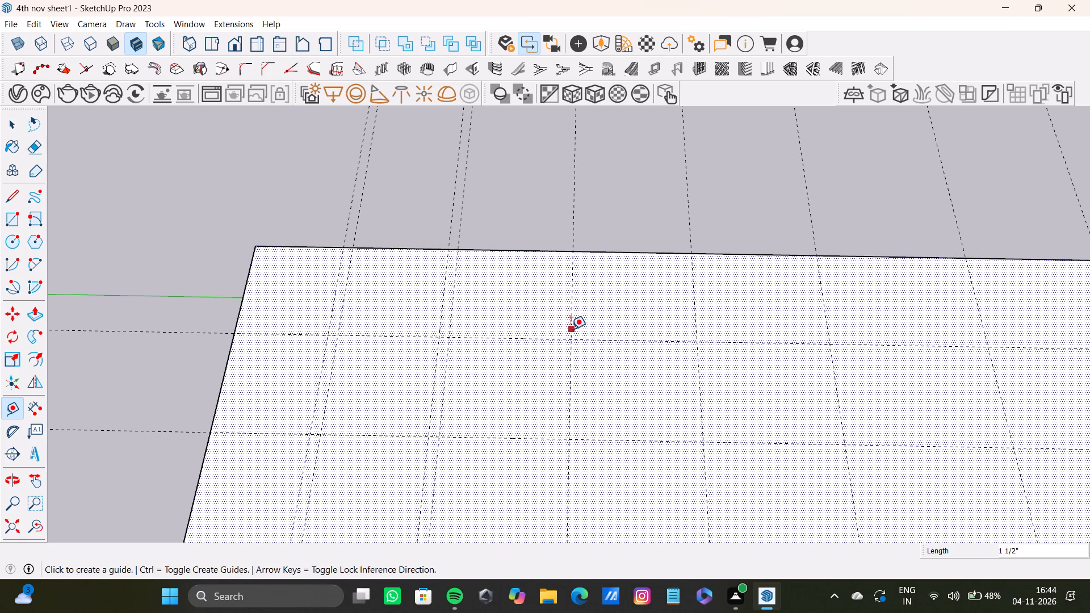
left_click(571, 329)
left_click(560, 330)
left_click_drag(698, 325, 691, 325)
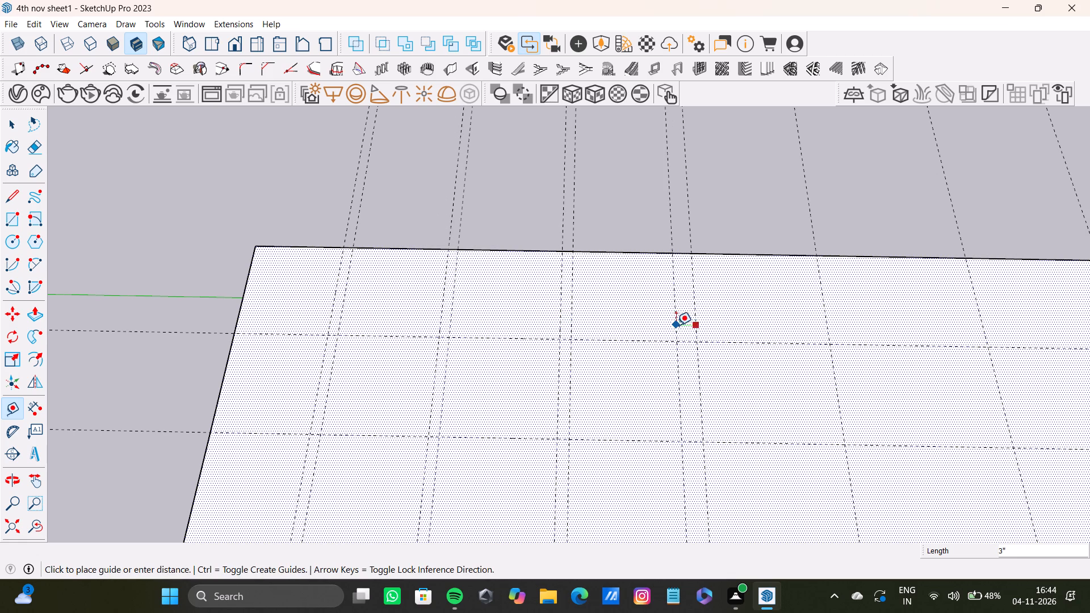
left_click(680, 324)
left_click(826, 314)
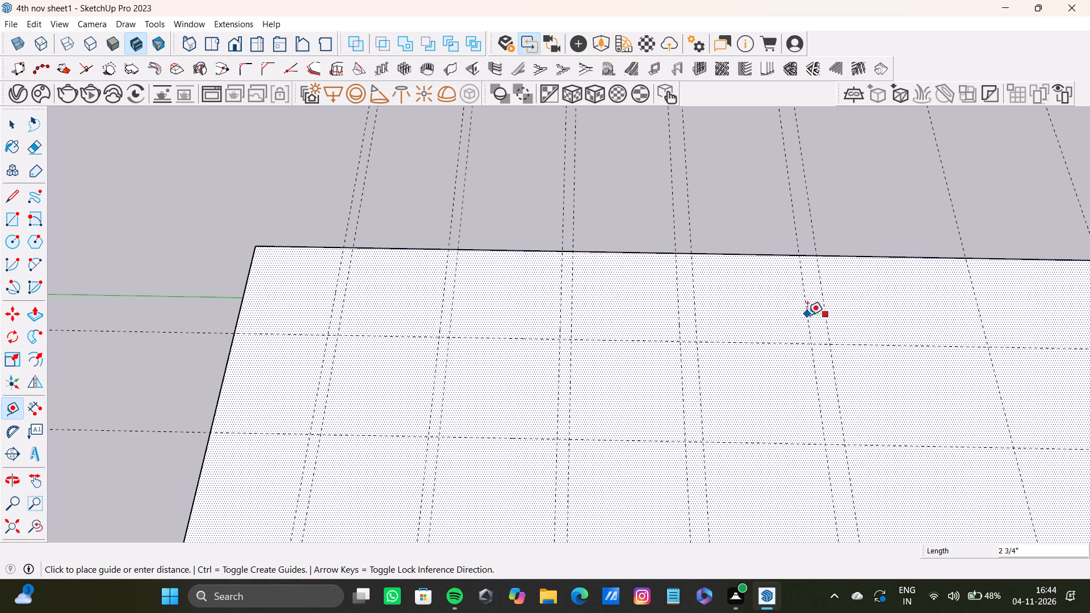
left_click(807, 315)
Pair the following two lengthwise guides with close parallels on their room side, the second offset about 2 5/16".
scroll(797, 321, "down", 3)
middle_click_drag(789, 326, 389, 269, "shift")
scroll(520, 247, "up", 3)
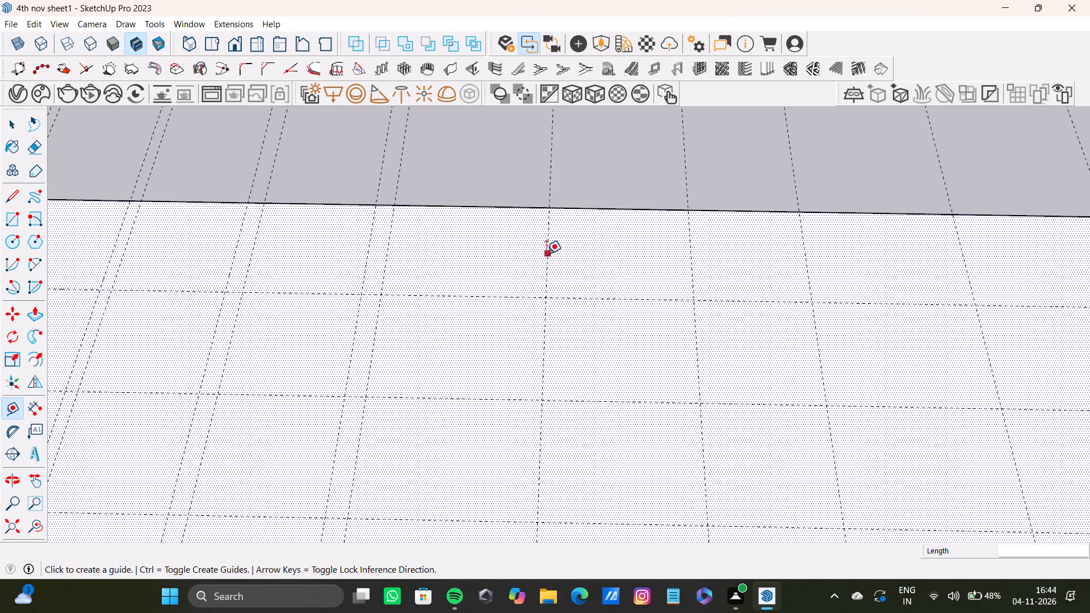
left_click(546, 254)
left_click(532, 254)
left_click(694, 267)
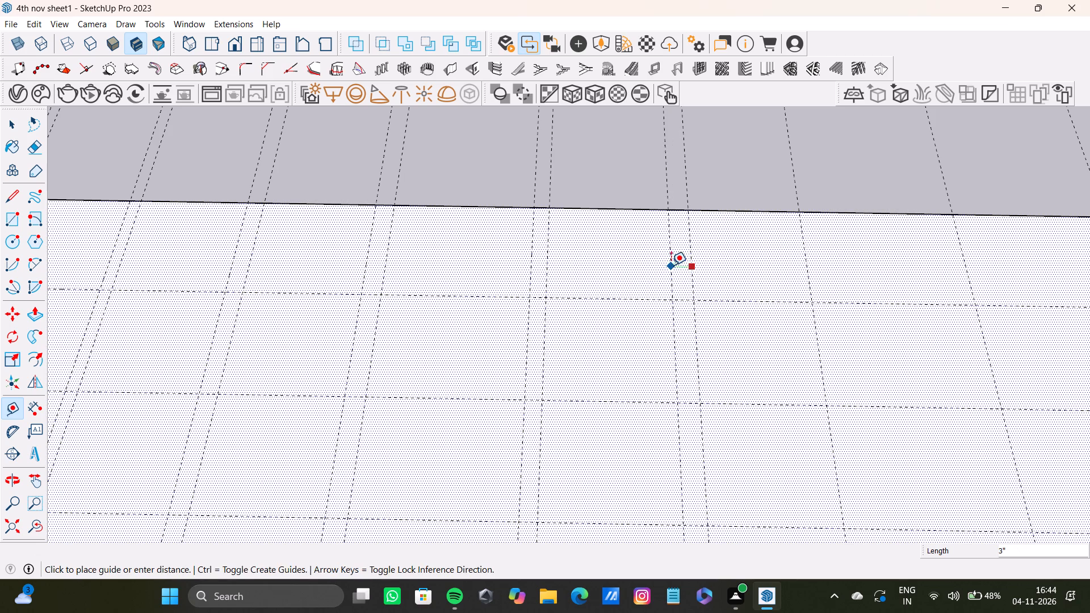
left_click(676, 265)
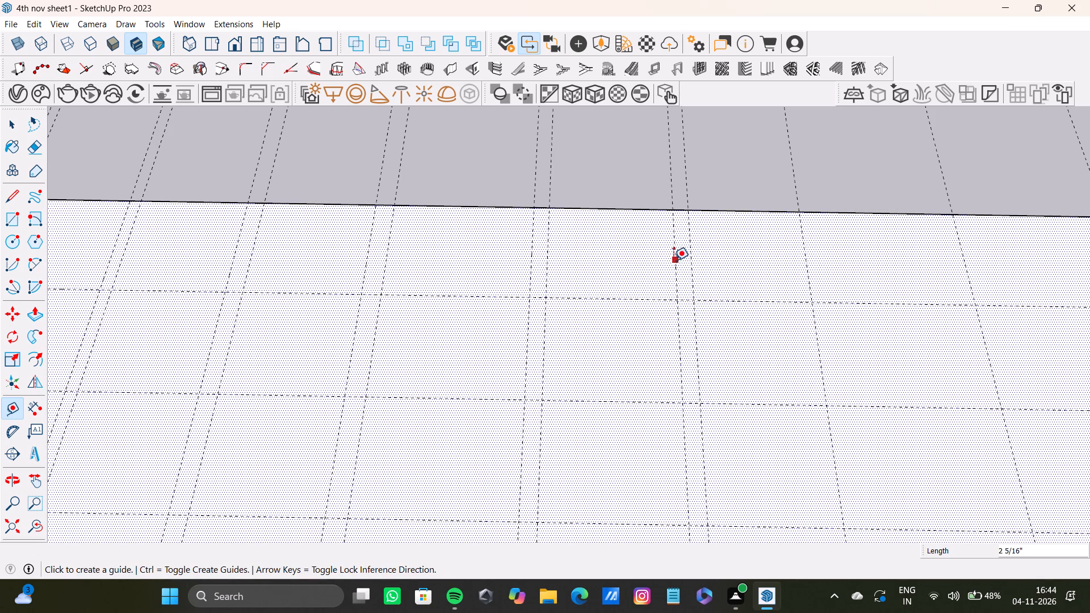
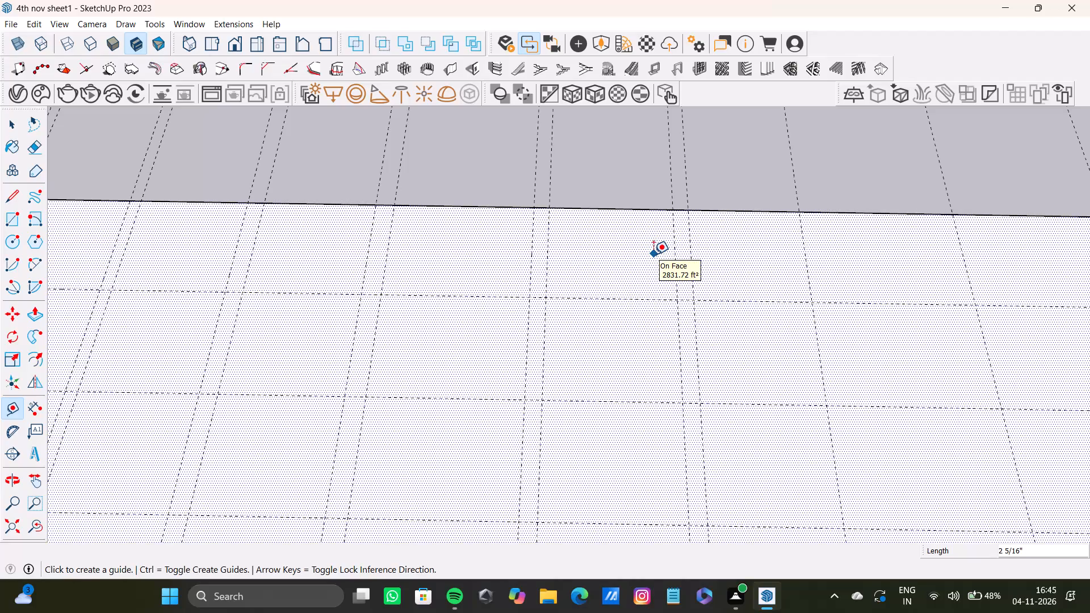
Pair the next three single lengthwise guides with close parallel guides on their room side, the second offset about 2 5/16".
scroll(737, 387, "down", 7)
middle_click_drag(686, 370, 653, 366, "shift")
scroll(682, 345, "up", 6)
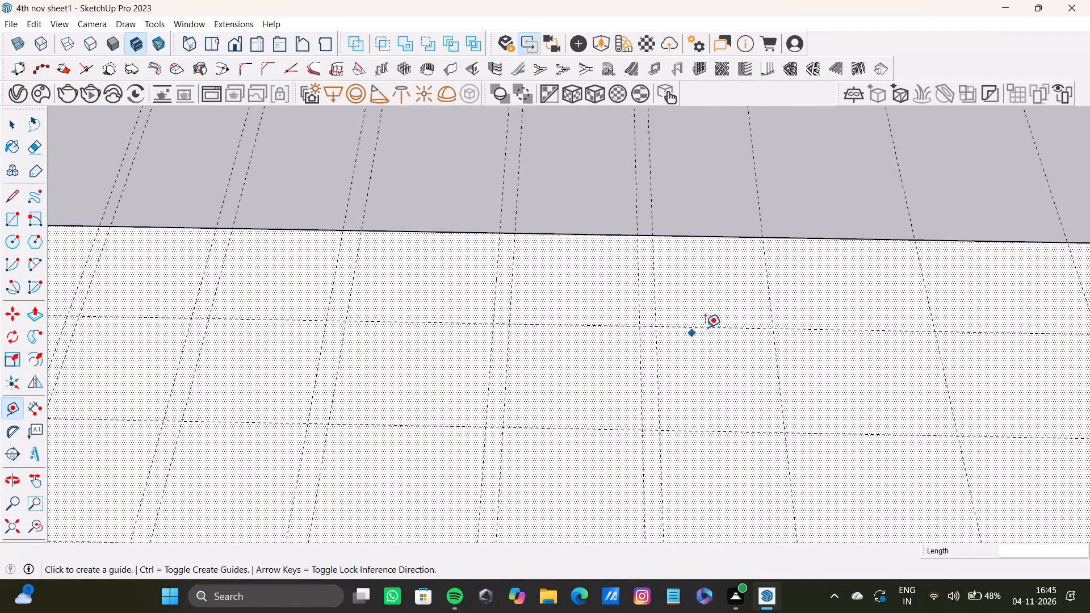
left_click(772, 308)
left_click(758, 312)
scroll(758, 312, "down", 3)
middle_click_drag(757, 313, 582, 310, "shift")
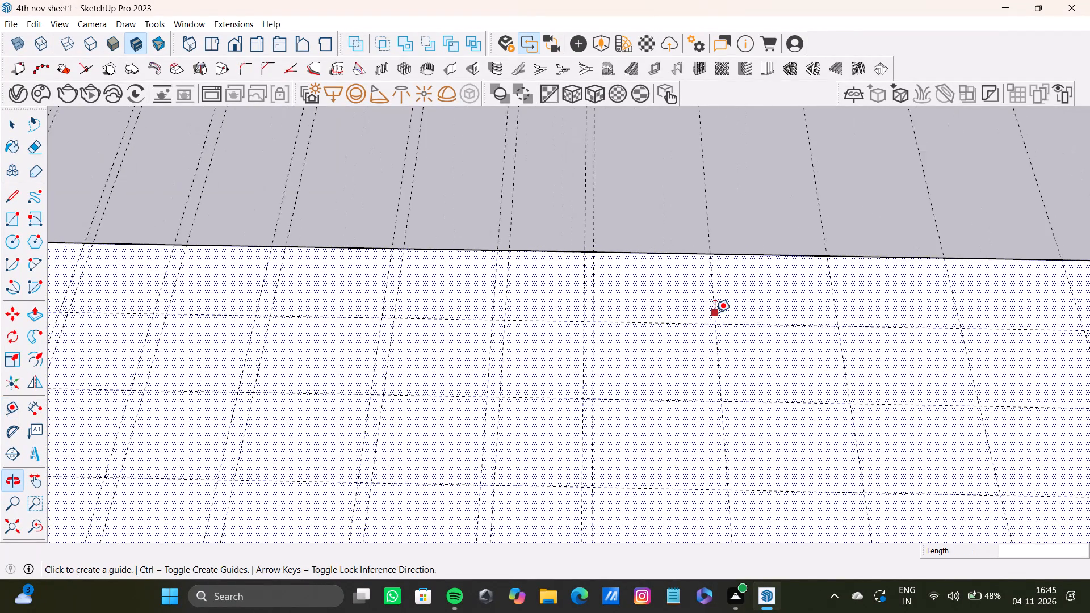
scroll(715, 313, "up", 3)
left_click_drag(716, 305, 707, 305)
left_click(697, 306)
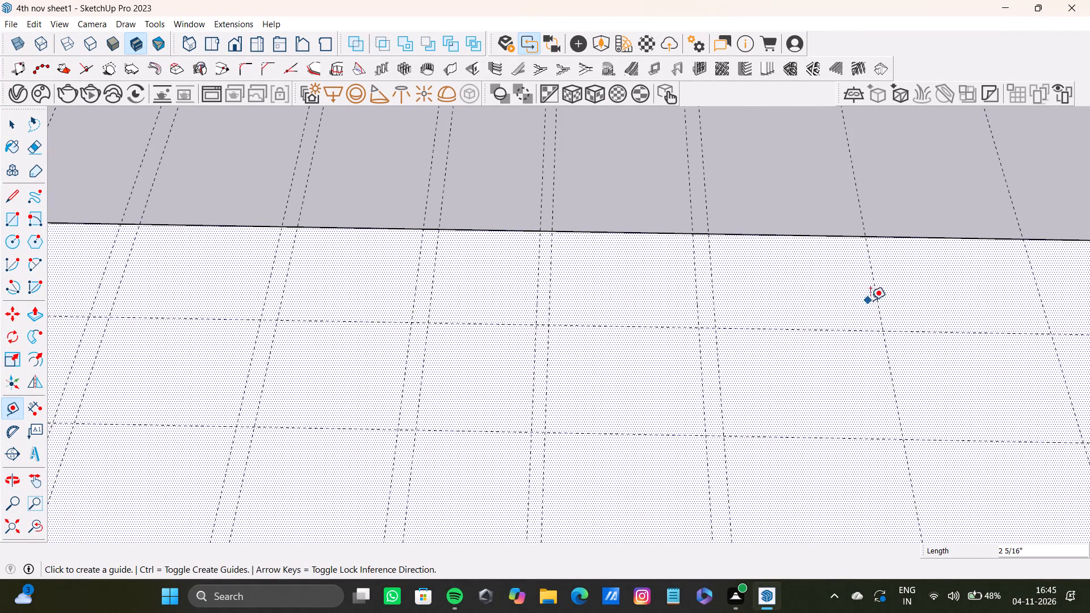
left_click(878, 300)
left_click(857, 299)
scroll(830, 311, "down", 8)
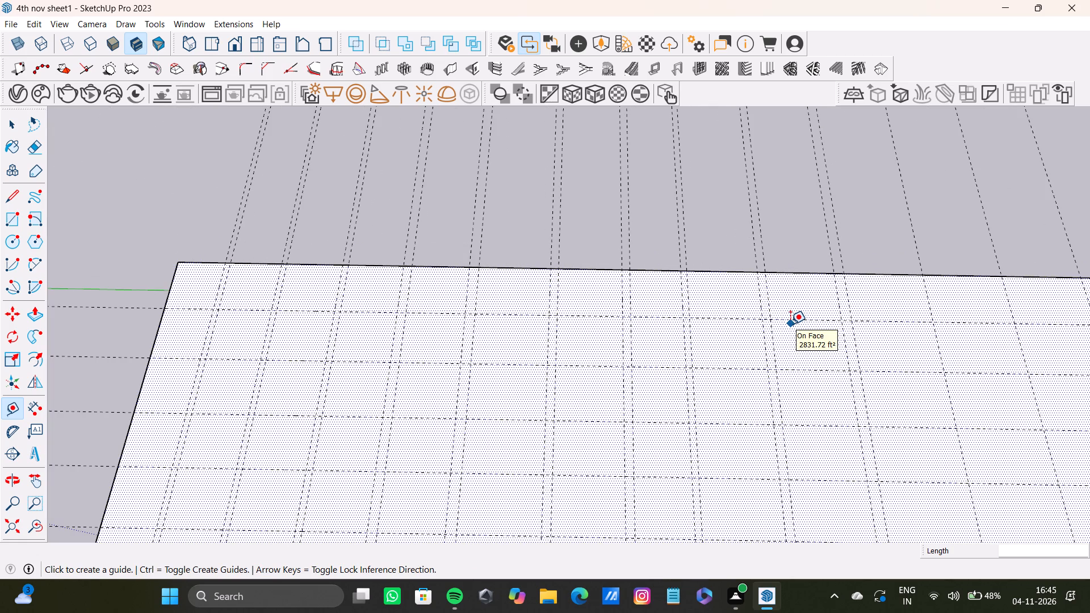
Pair the following four lengthwise guides with parallel guides toward the room, offset about 3 1/8" to 3 11/16".
scroll(783, 312, "down", 3)
middle_click_drag(790, 321, 676, 312, "shift")
scroll(782, 302, "up", 5)
left_click(782, 301)
left_click(769, 301)
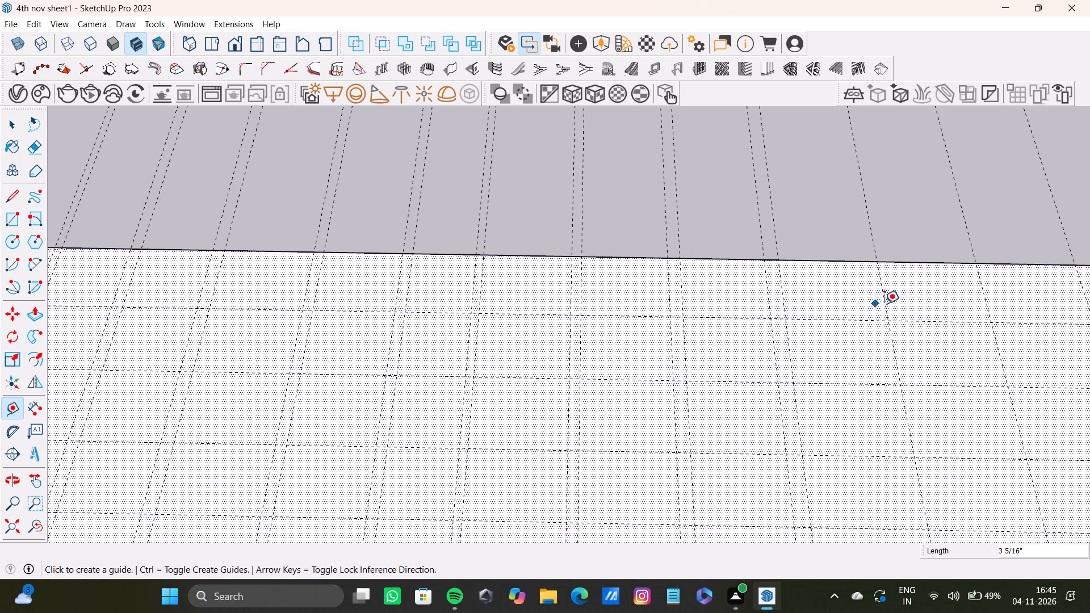
left_click(887, 304)
left_click(871, 308)
scroll(870, 310, "down", 4)
middle_click_drag(862, 317, 670, 301, "shift")
scroll(770, 294, "up", 3)
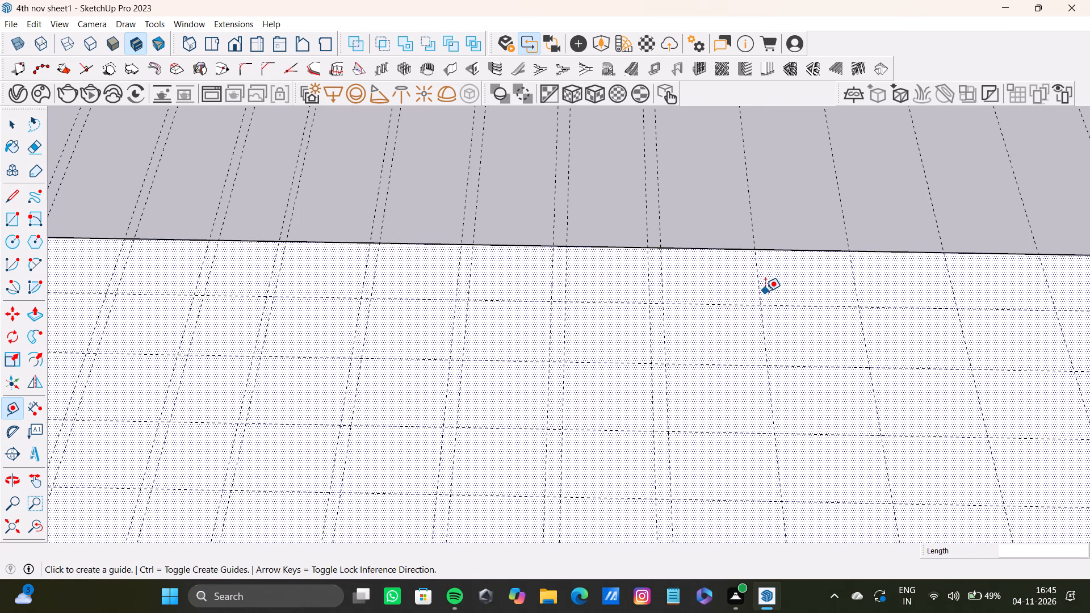
left_click(760, 291)
left_click(746, 297)
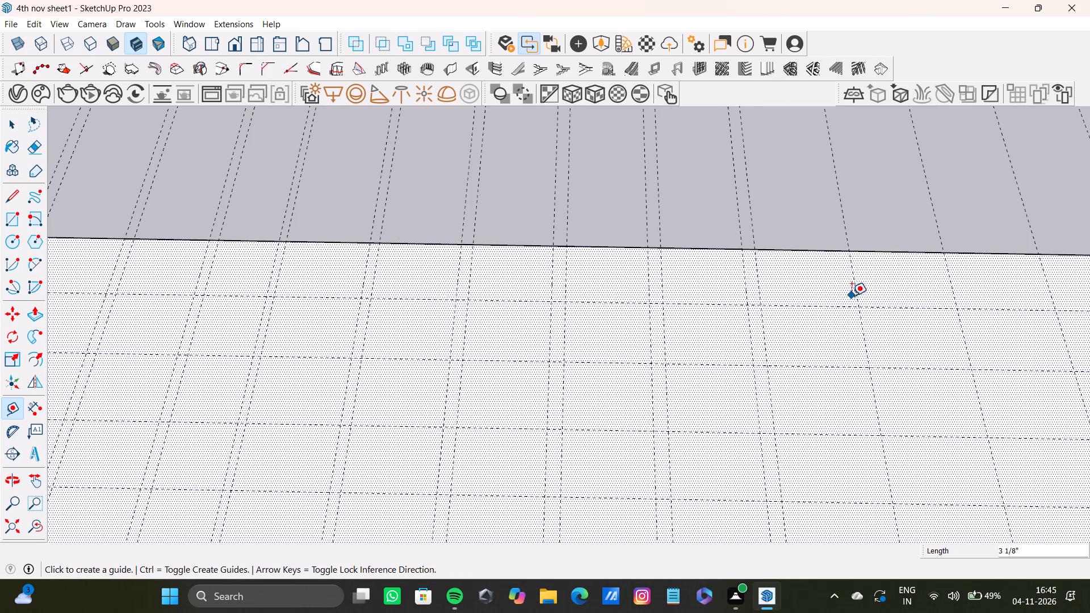
left_click(855, 296)
left_click(841, 296)
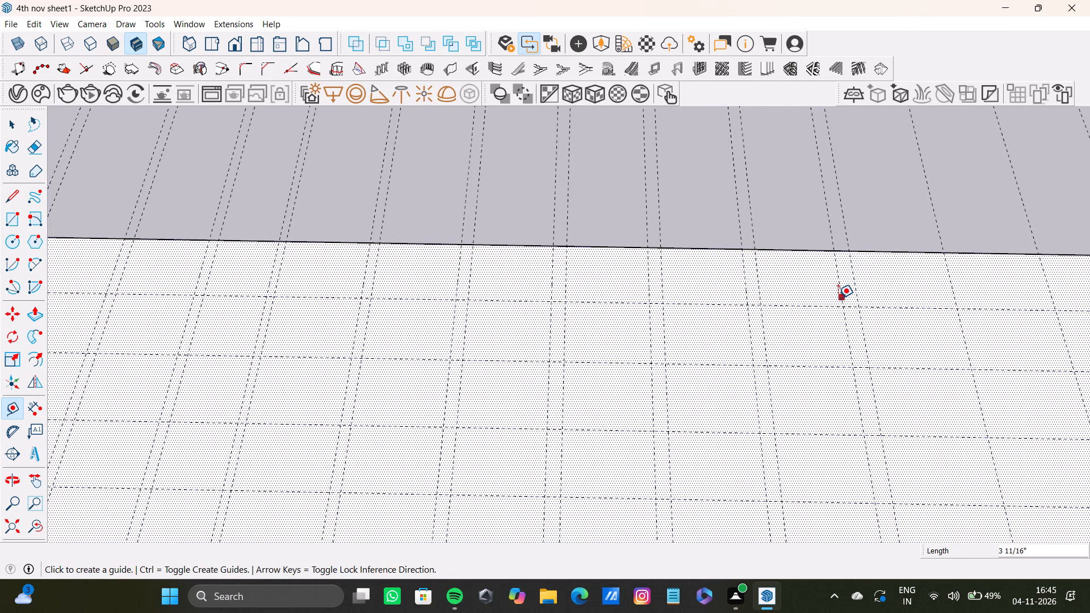
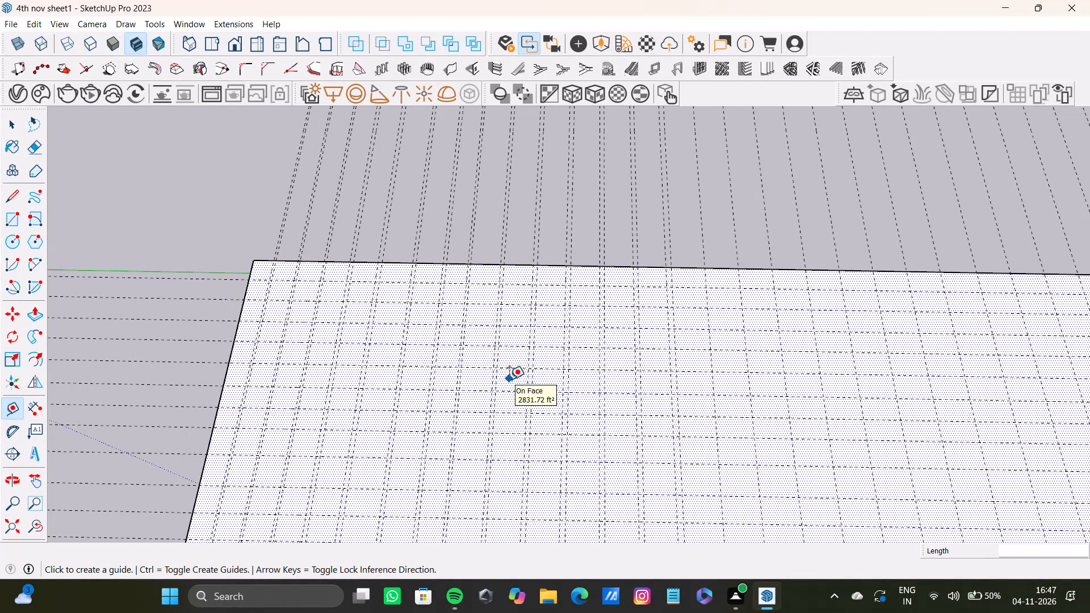
Undo the last lengthwise guide, and delete all remaining guides in the model at once.
scroll(496, 298, "down", 8)
middle_click_drag(539, 394, 538, 406)
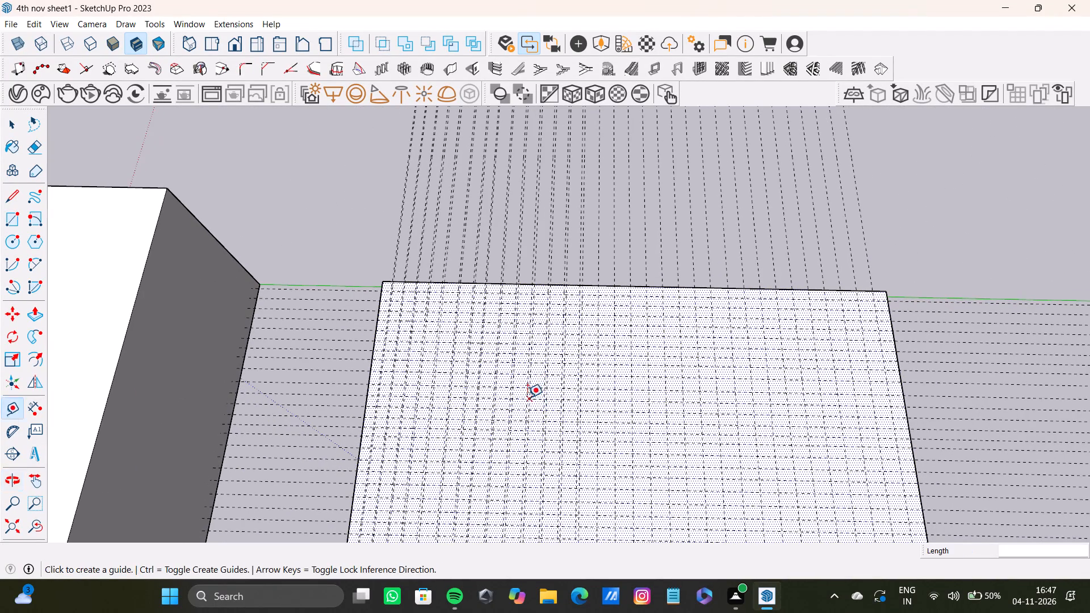
key("ctrl+z")
left_click(34, 24)
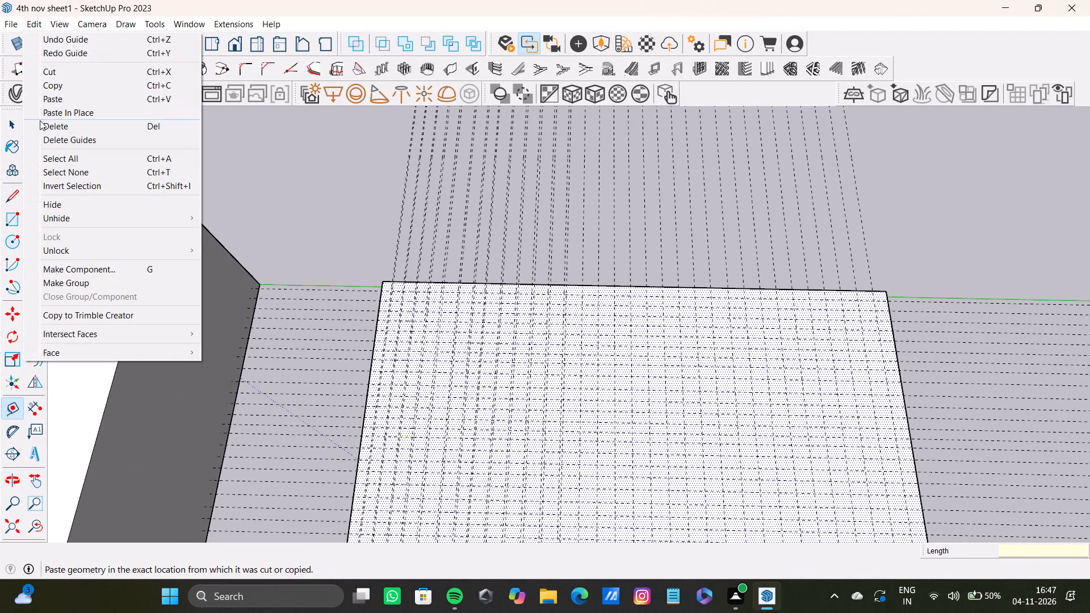
left_click(59, 139)
Select the entire large slab beside the living room, with all its faces and edges, and delete it.
scroll(497, 339, "down", 6)
middle_click_drag(484, 363, 448, 457)
key("space")
left_click(542, 213)
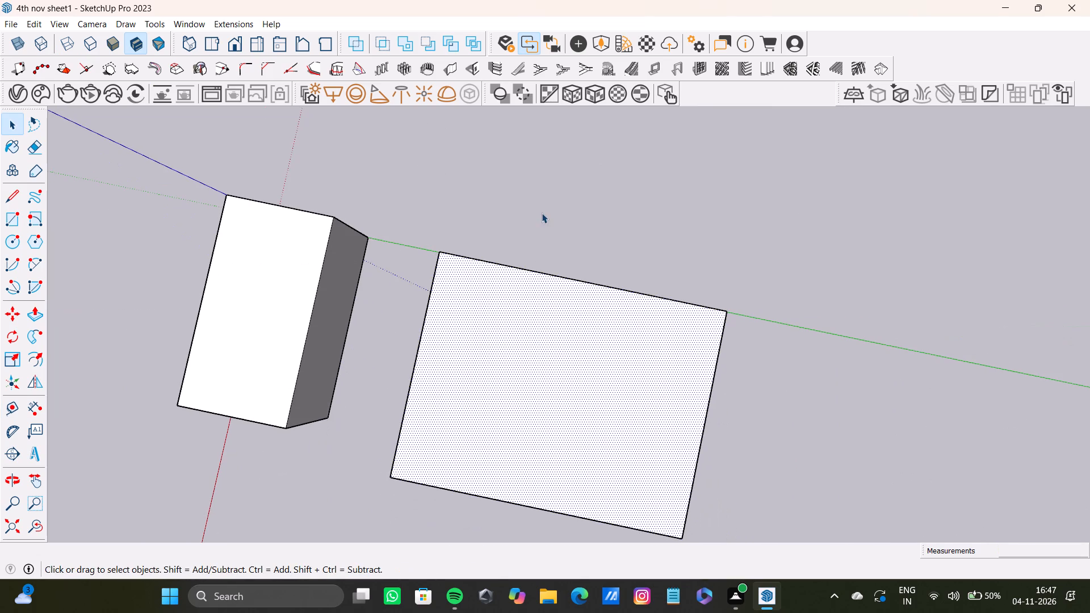
scroll(534, 352, "up", 3)
middle_click_drag(534, 352, 663, 315)
scroll(573, 304, "down", 4)
middle_click_drag(556, 326, 554, 303)
left_click_drag(404, 242, 448, 332)
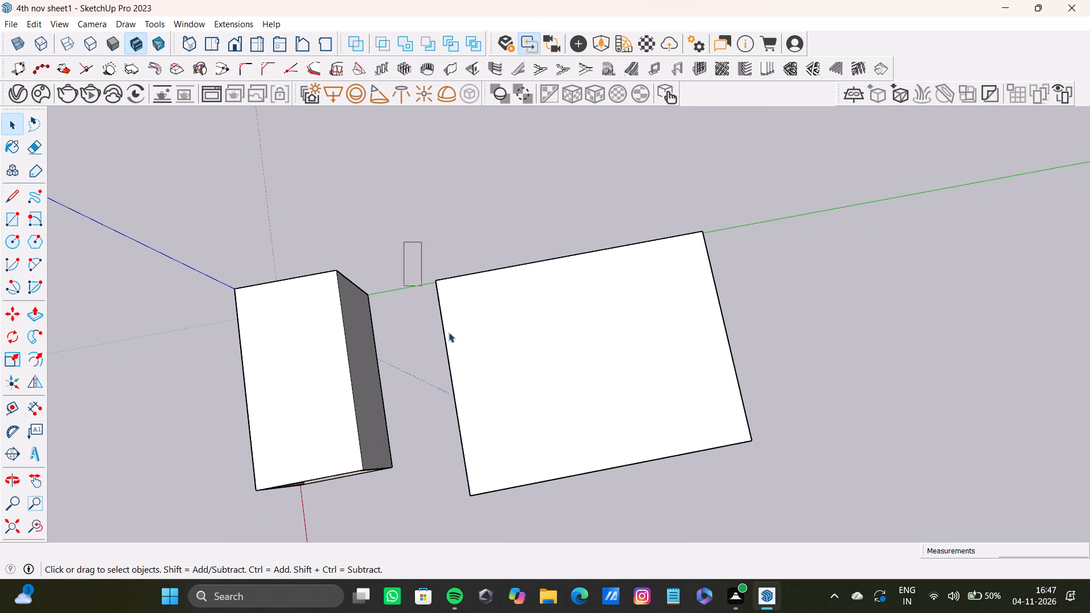
left_click_drag(448, 332, 849, 524)
middle_click_drag(597, 345, 514, 291)
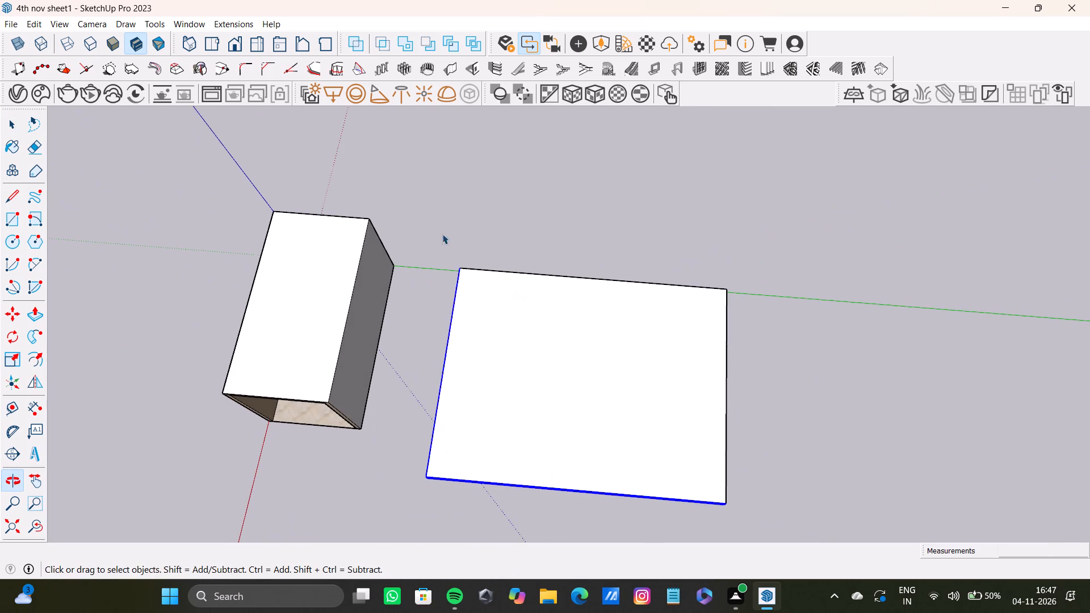
left_click_drag(442, 234, 807, 525)
middle_click_drag(454, 334, 452, 287)
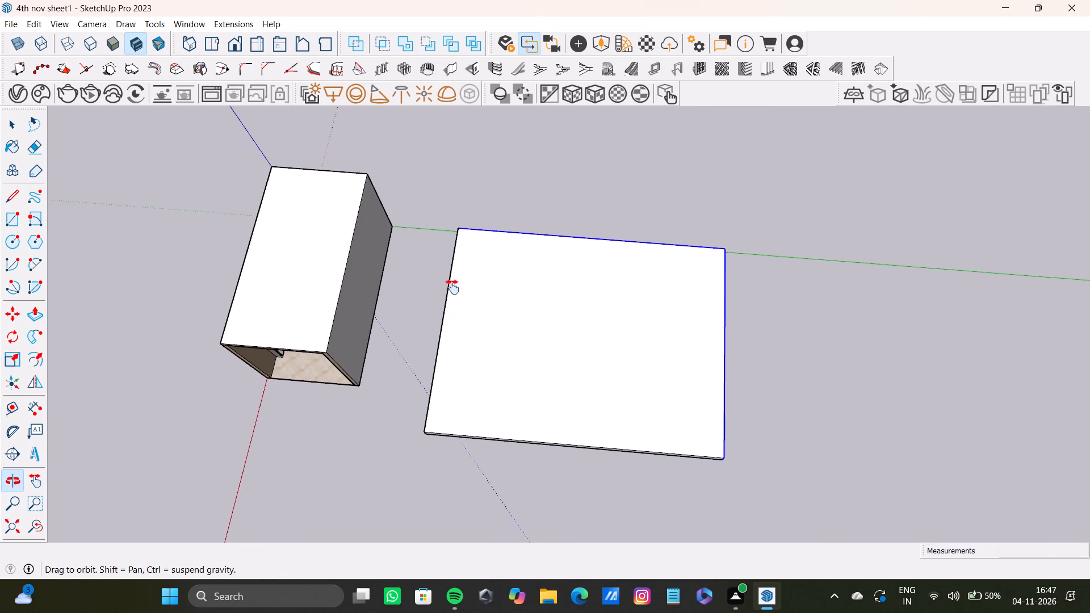
middle_click_drag(452, 287, 452, 285)
left_click_drag(426, 187, 786, 512)
double_click(618, 398)
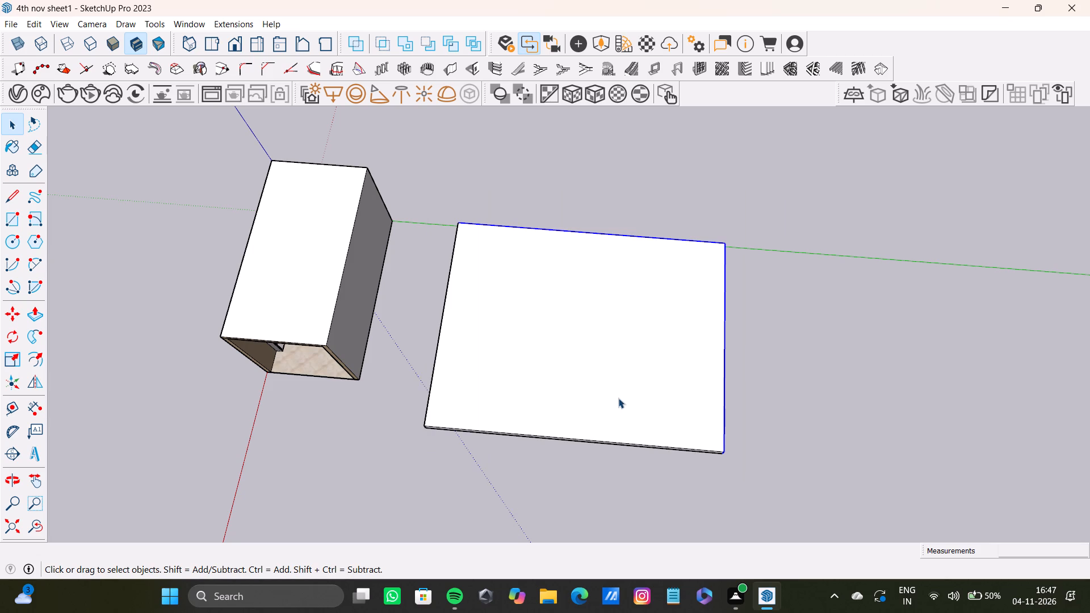
scroll(467, 392, "down", 3)
middle_click_drag(458, 419, 592, 189)
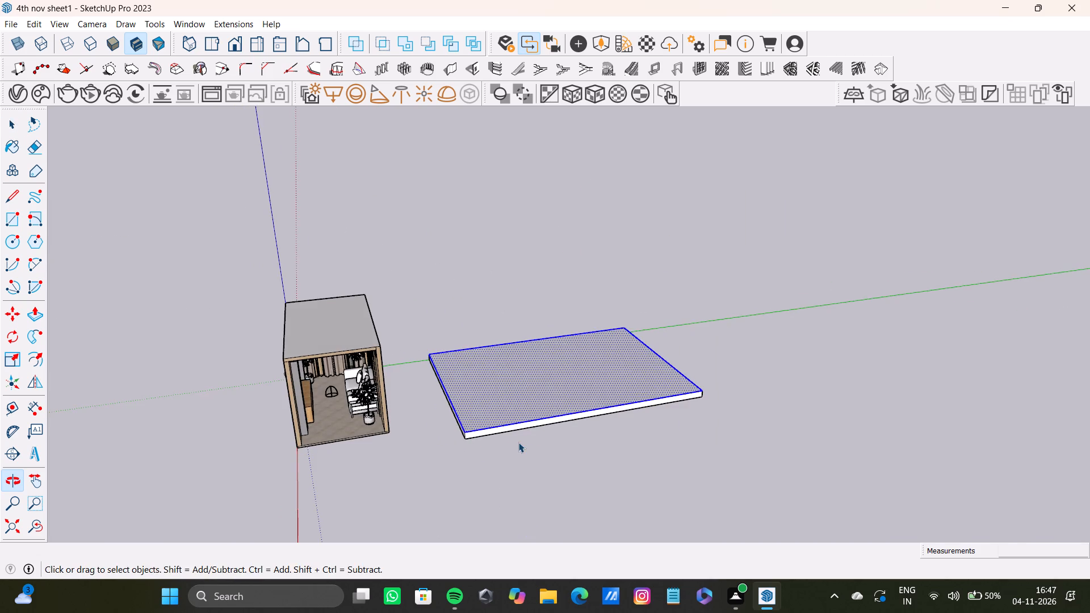
middle_click_drag(518, 442, 512, 341)
scroll(480, 391, "up", 5)
middle_click_drag(475, 411, 485, 285)
middle_click_drag(455, 288, 421, 543)
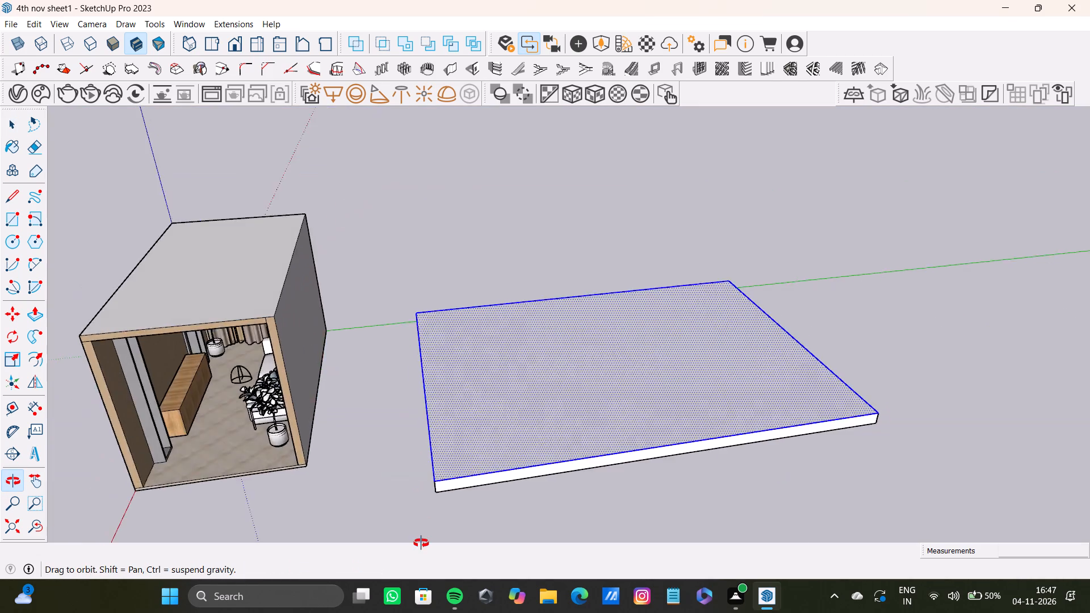
middle_click_drag(421, 543, 463, 330)
scroll(477, 320, "up", 6)
triple_click(491, 286)
scroll(473, 268, "down", 2)
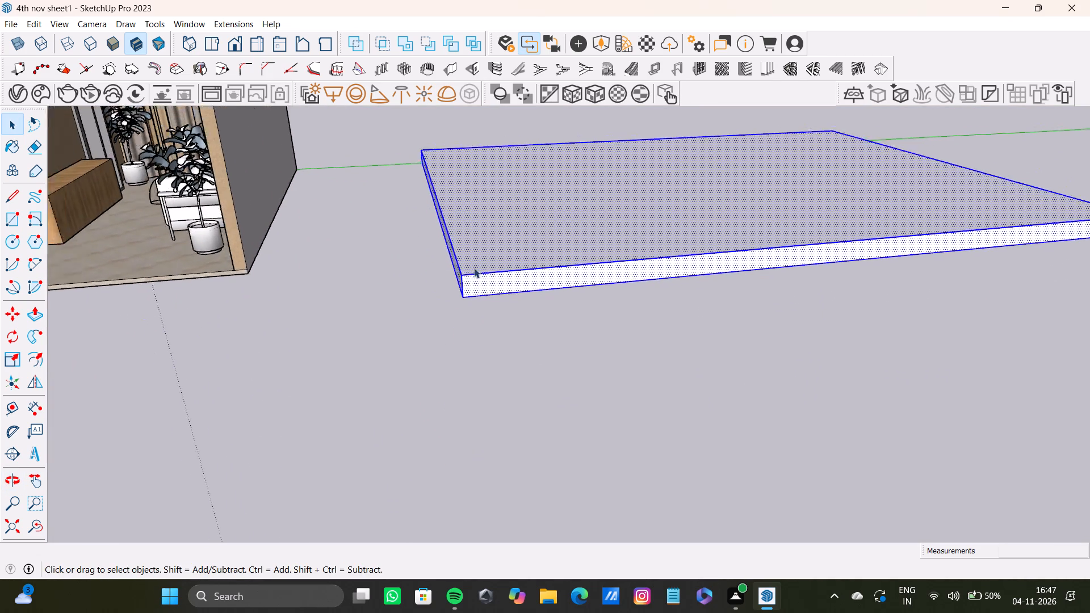
scroll(474, 268, "down", 6)
middle_click_drag(466, 280, 569, 271)
key("Delete")
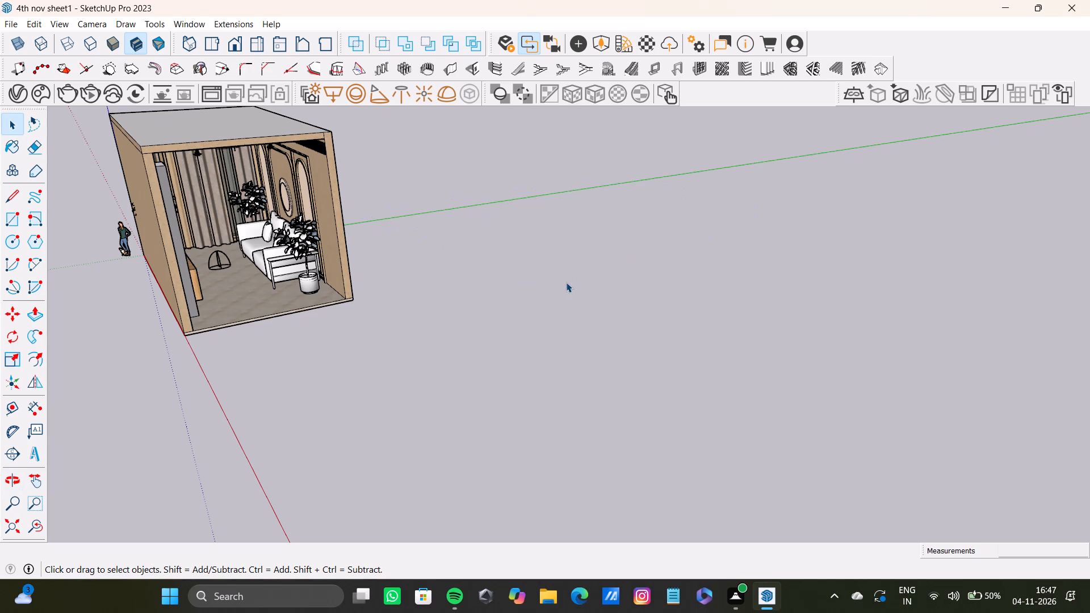
key("space")
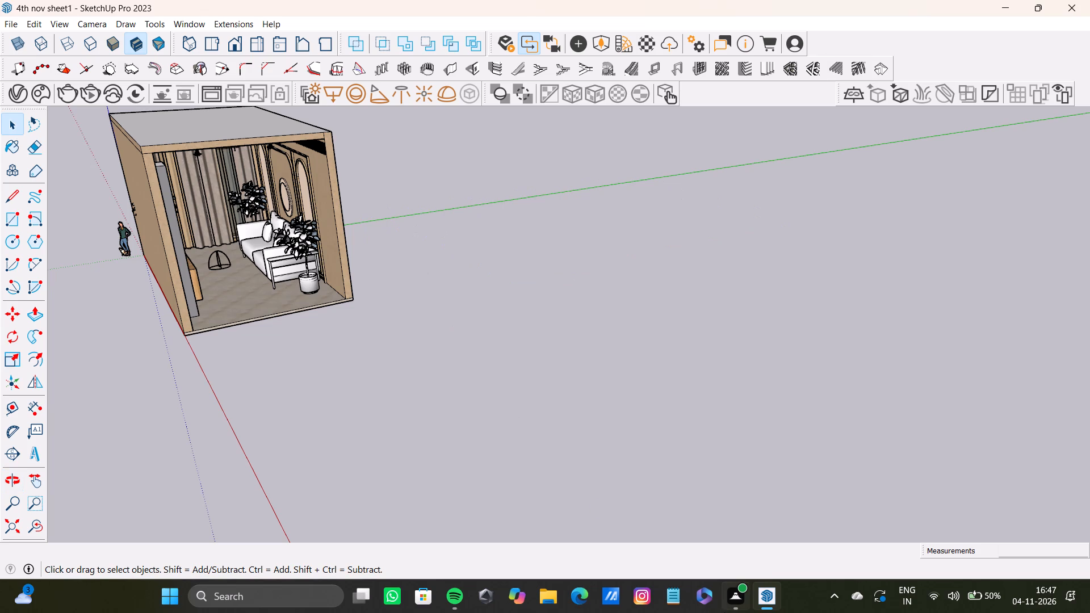